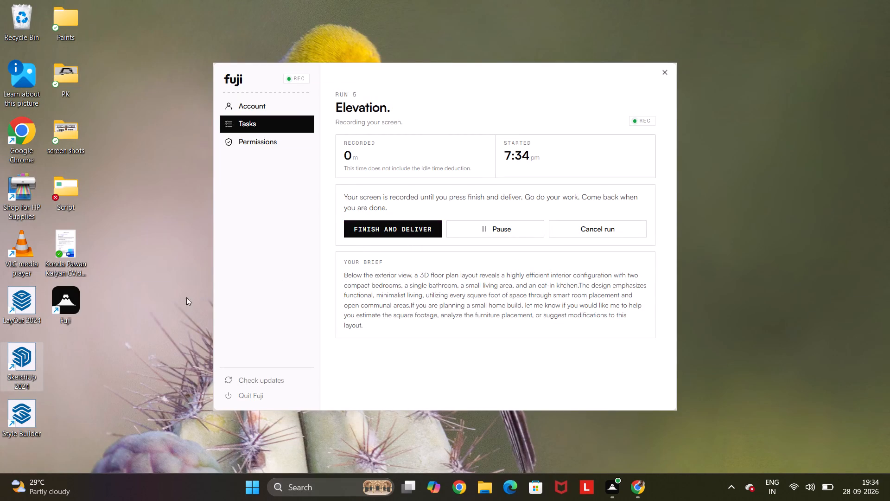
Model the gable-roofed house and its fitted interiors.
Launch SketchUp 2024 from the desktop and bring its welcome window to the front.
right_click(41, 351)
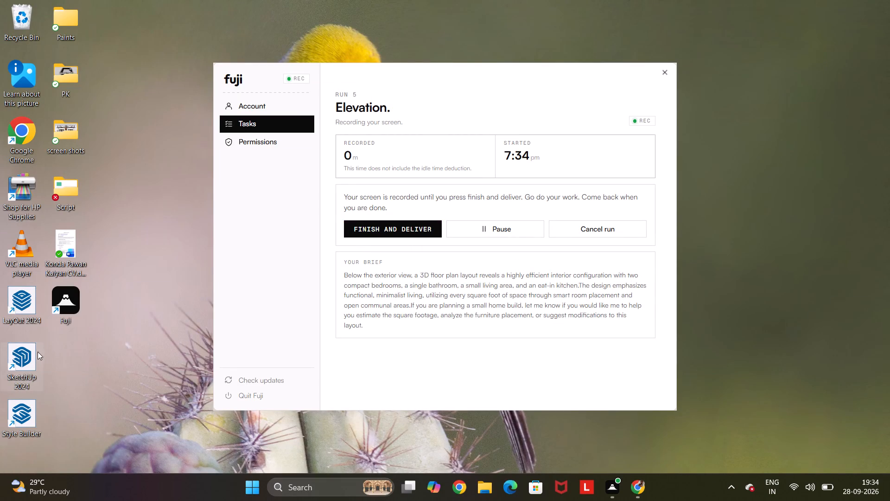
right_click(36, 353)
left_click(123, 130)
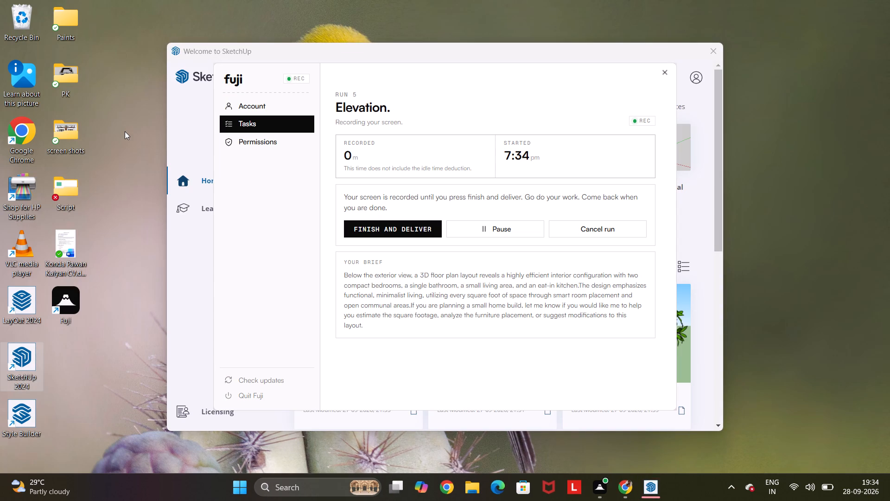
left_click(745, 78)
left_click(665, 50)
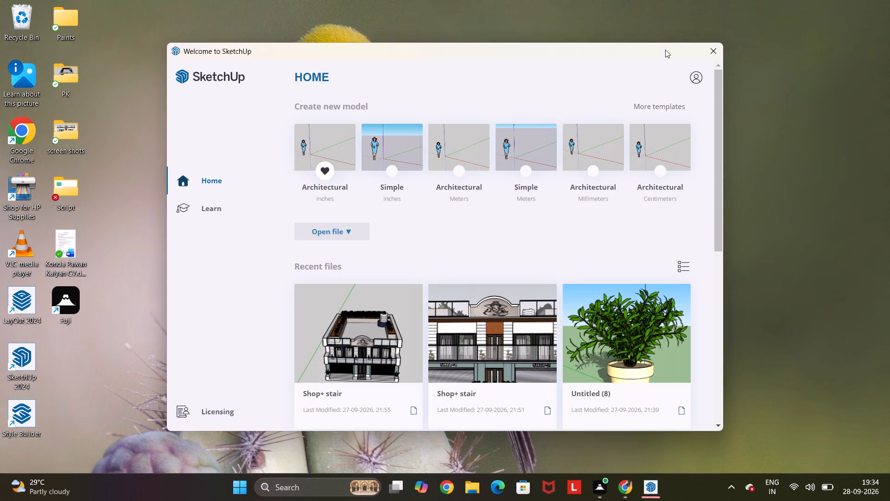
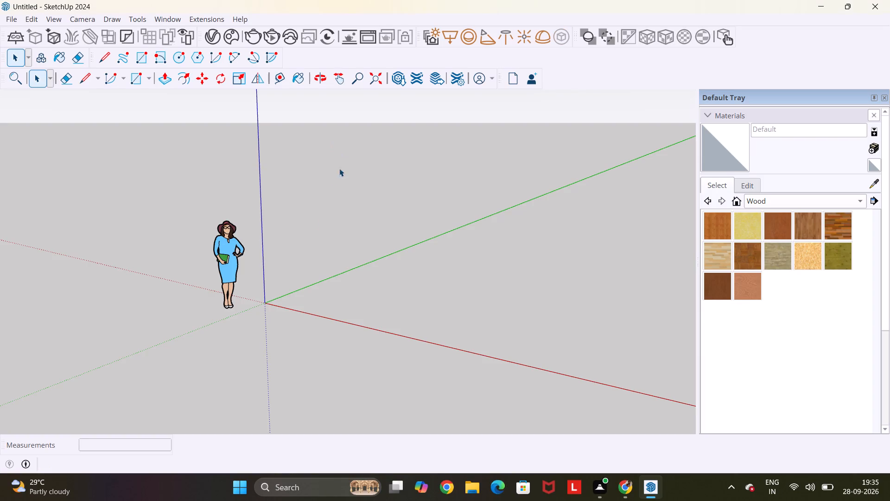
Draw a 30' by 30' rectangle on the ground plane beside the axes origin.
middle_click_drag(304, 244, 425, 215)
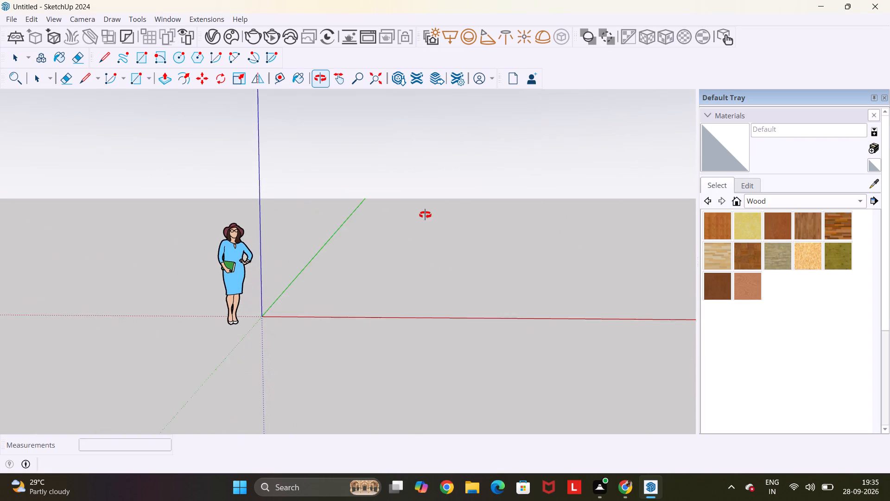
middle_click_drag(425, 215, 422, 273)
key("r")
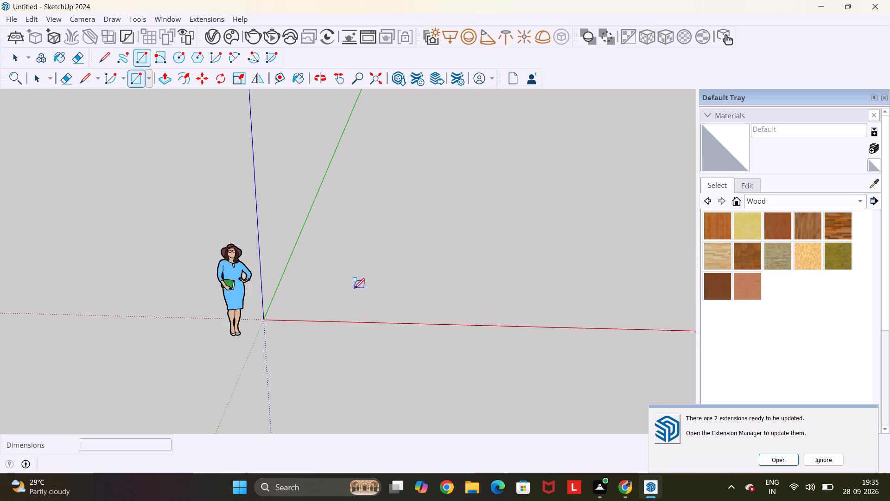
left_click(354, 289)
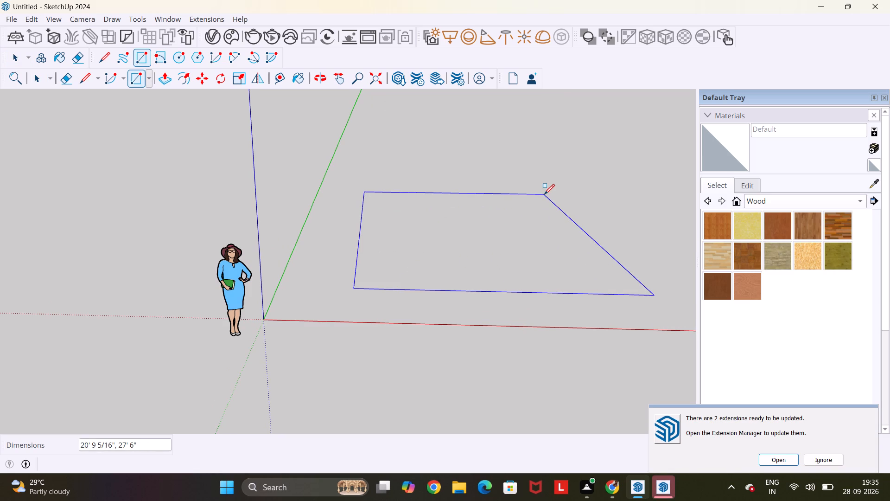
type("30',30'")
key("Return")
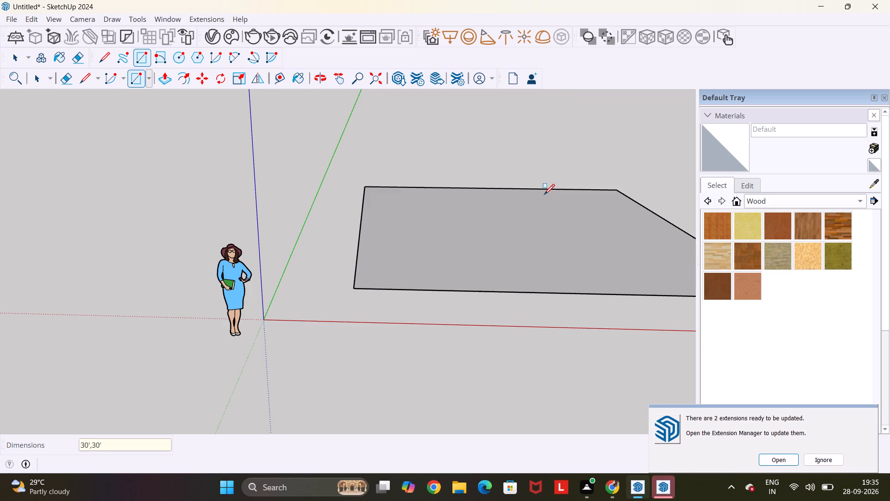
Push/Pull the square face up by 3" to form the floor slab.
scroll(547, 195, "down", 5)
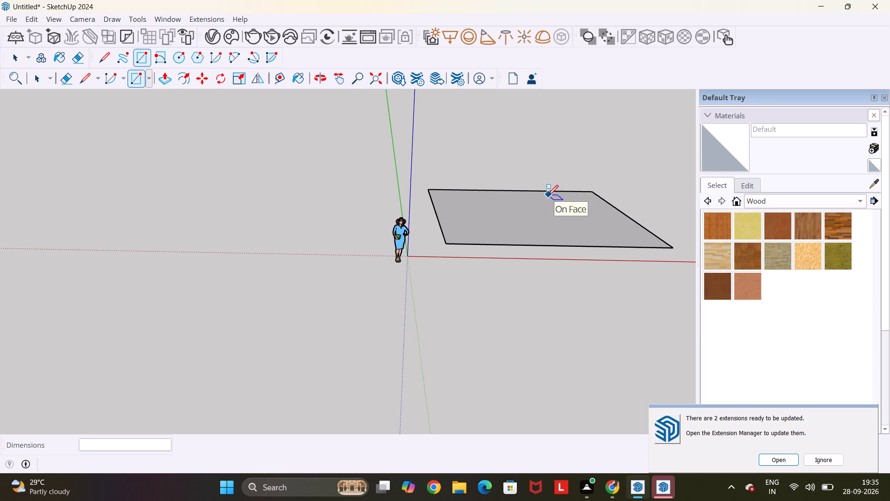
key("f")
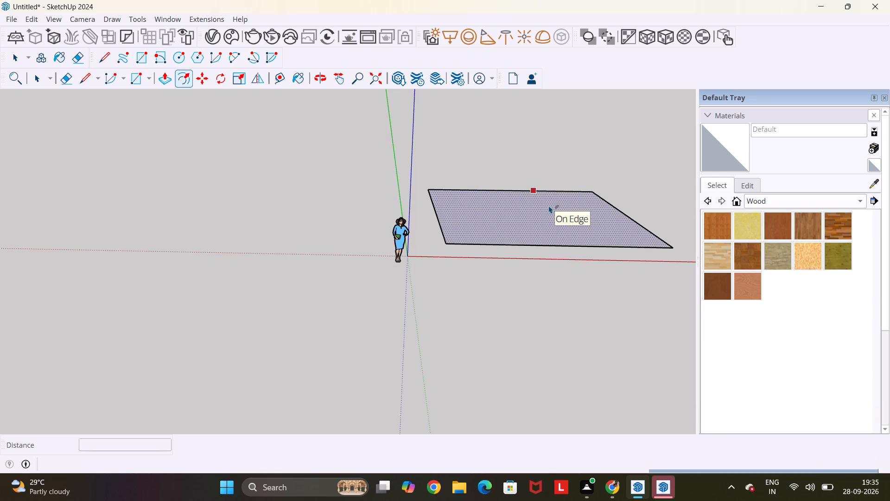
key("p")
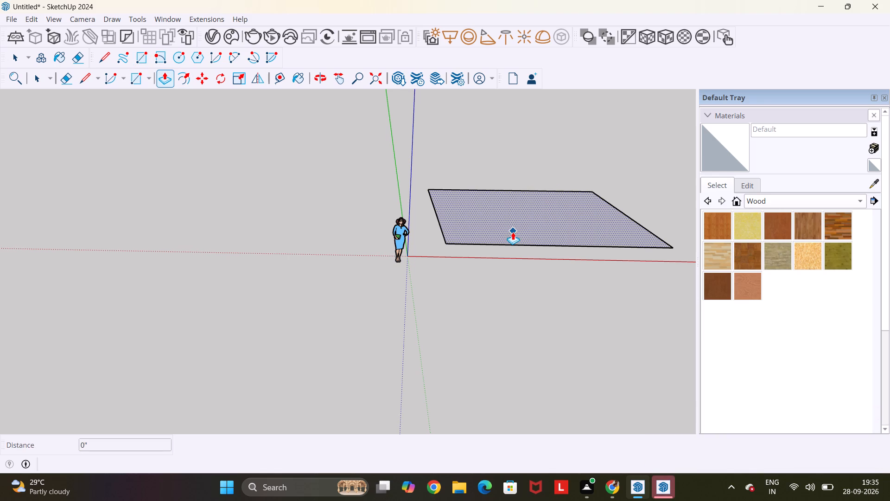
left_click(513, 232)
type("3\"")
key("Return")
scroll(517, 216, "up", 3)
key("Escape")
key("space")
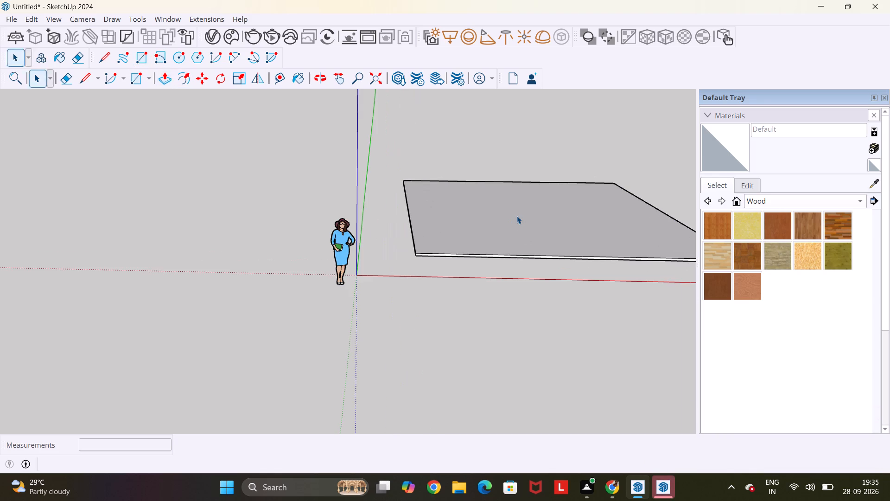
Select the whole floor slab and make it a group.
scroll(517, 216, "down", 9)
middle_click_drag(636, 205, 503, 206)
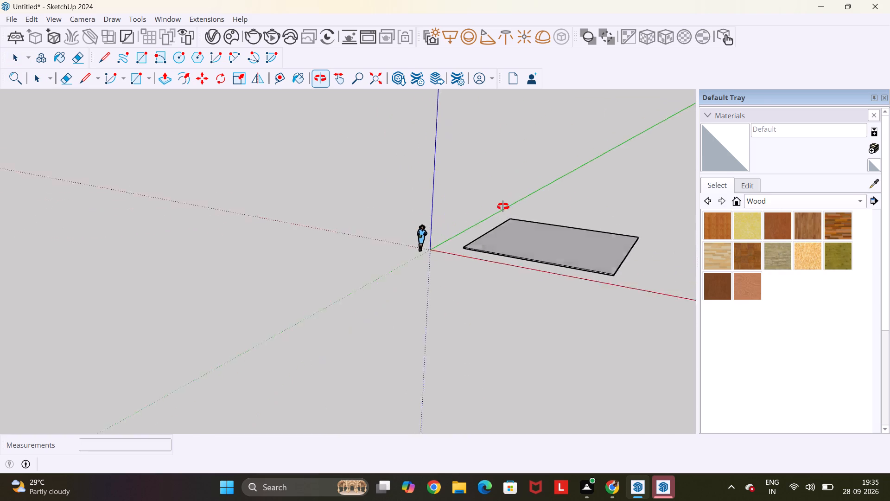
middle_click_drag(503, 206, 557, 238)
left_click_drag(640, 207, 583, 231)
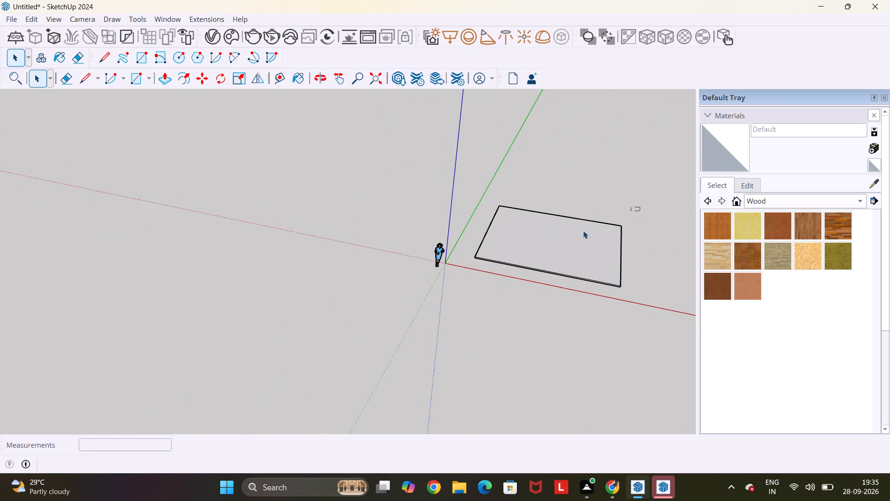
left_click_drag(583, 231, 485, 297)
right_click(527, 241)
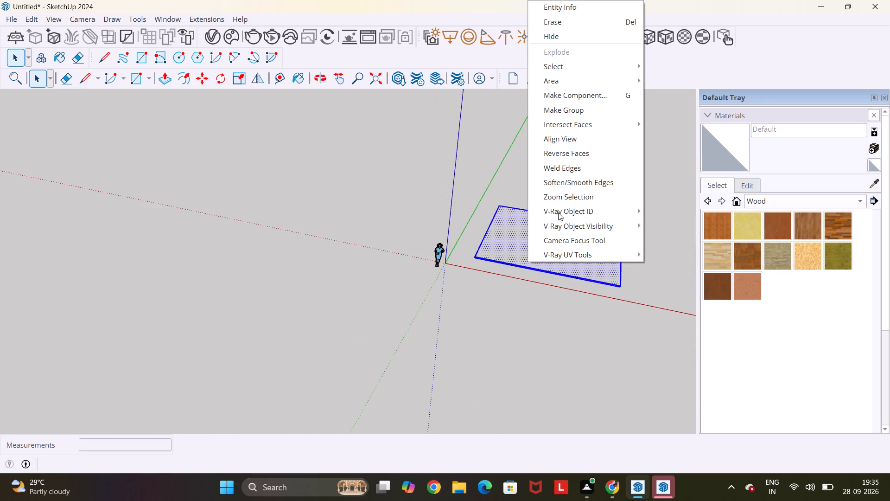
left_click(573, 113)
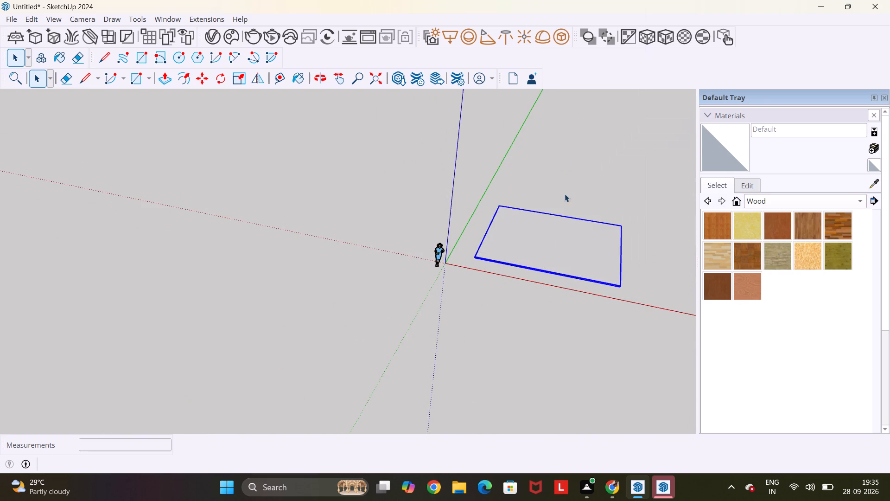
Inside the slab group, offset the top face's outline 9" inward for the outer walls, and close the group.
scroll(559, 246, "up", 5)
scroll(559, 246, "down", 3)
key("space")
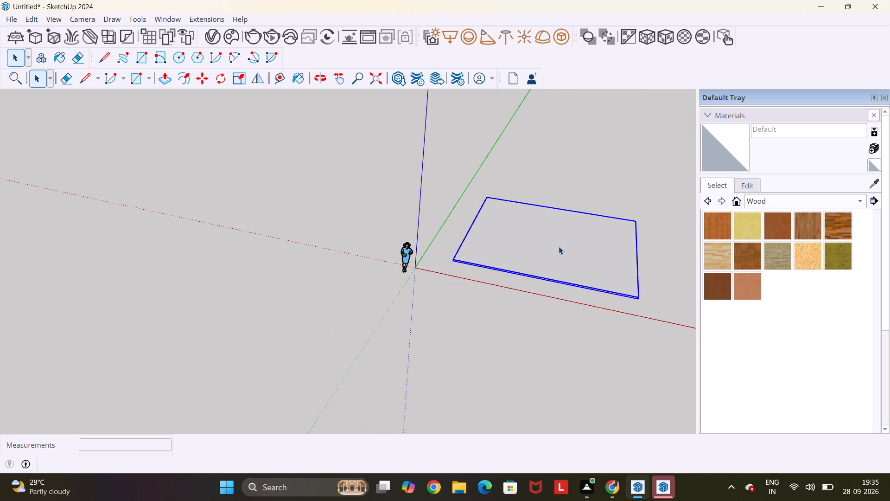
key("space")
scroll(563, 246, "up", 4)
left_click(570, 215)
double_click(586, 161)
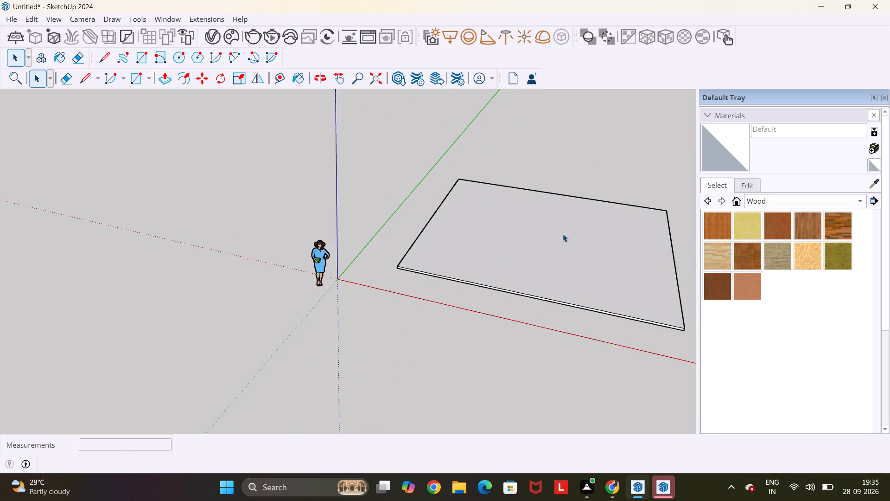
double_click(563, 234)
key("f")
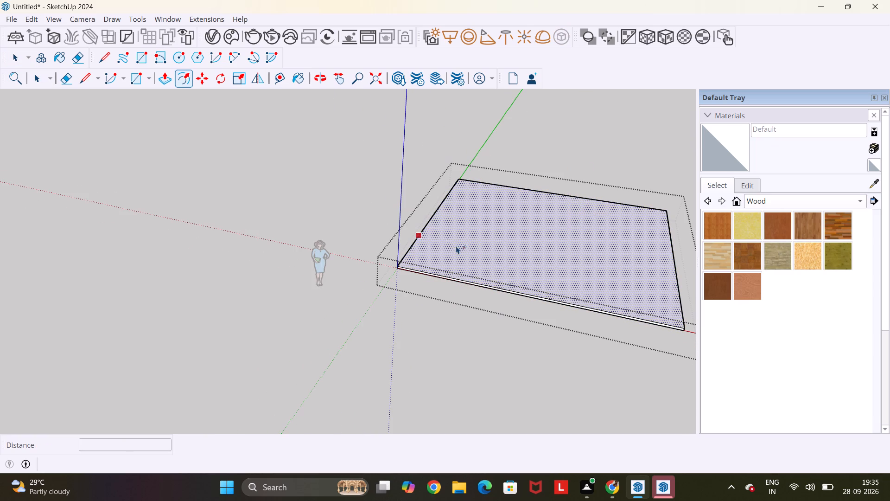
left_click(444, 240)
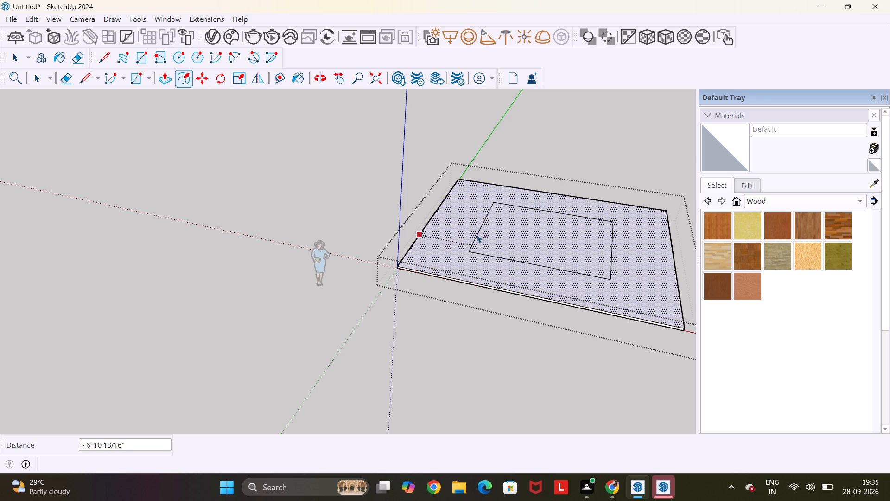
key("9")
key("shift+quotedbl")
key("Return")
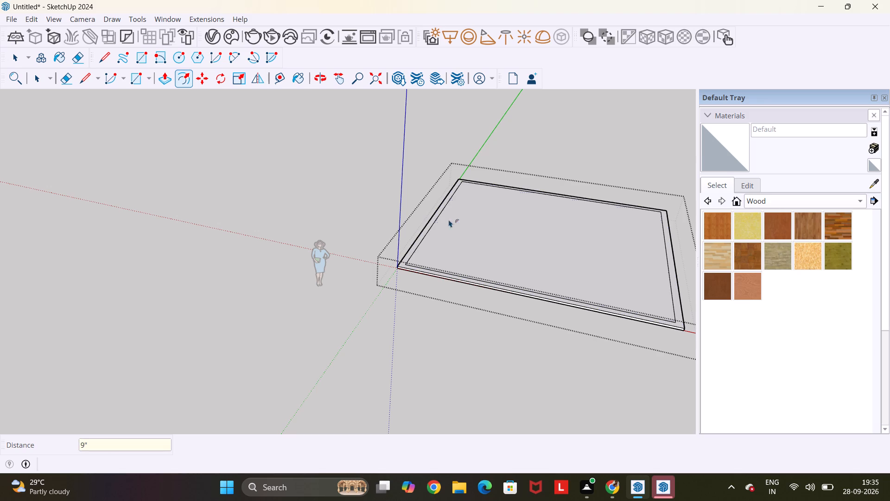
double_click(389, 166)
key("space")
double_click(390, 166)
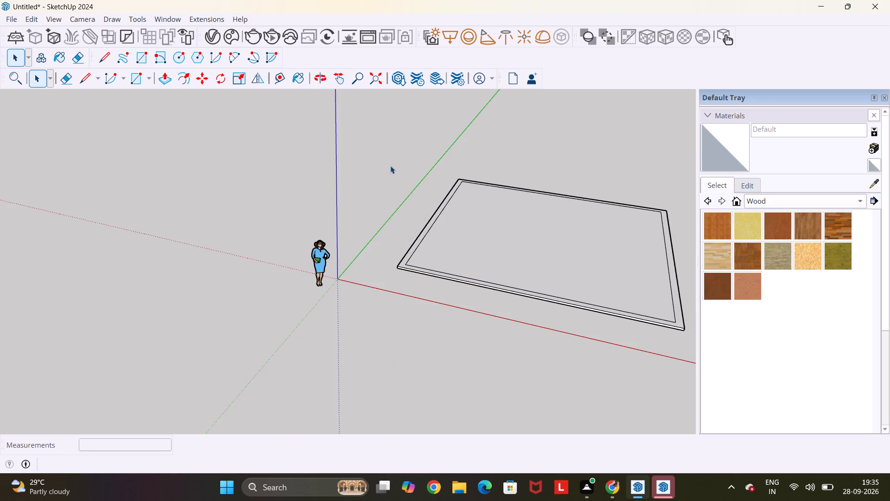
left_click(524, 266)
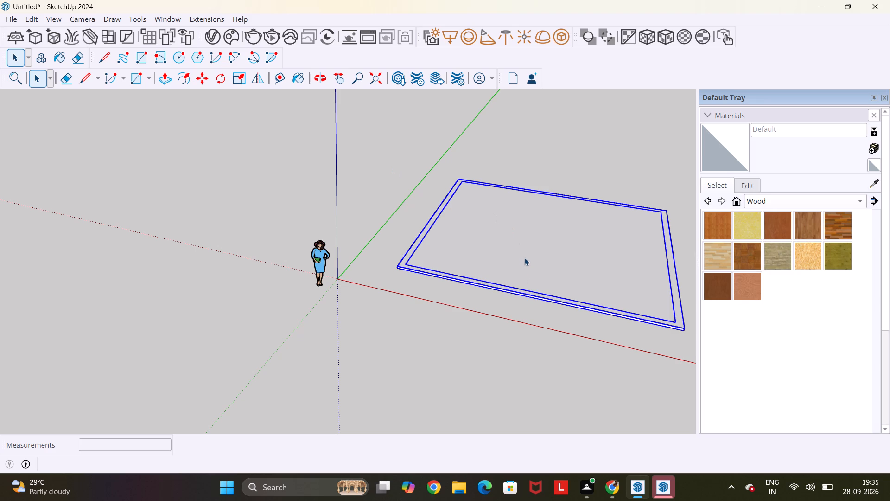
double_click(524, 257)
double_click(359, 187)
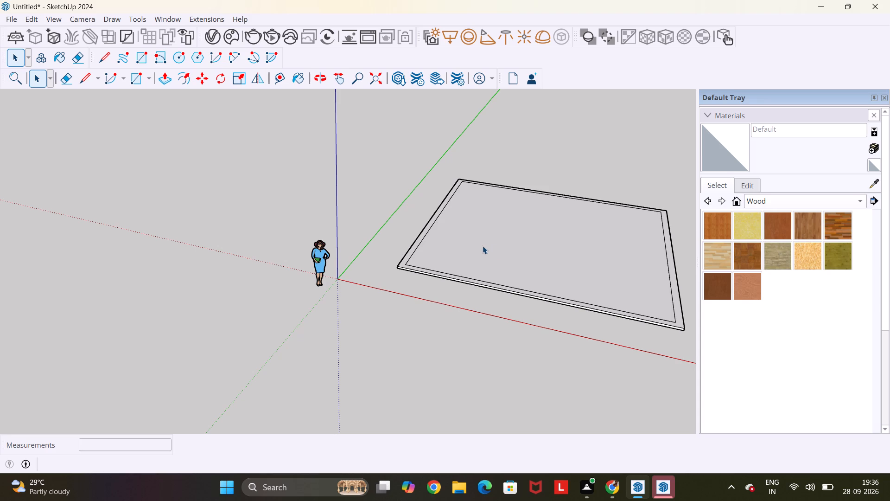
Place a guide 14' inward from the inner outline edge nearest the green axis, plus a second guide 4.5" beyond it.
scroll(506, 232, "down", 2)
middle_click_drag(497, 256, 526, 269)
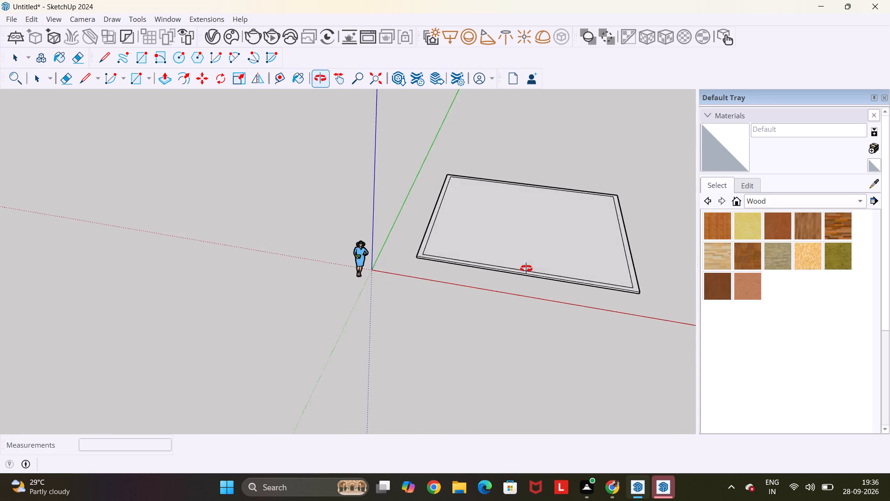
middle_click_drag(526, 269, 537, 338)
key("t")
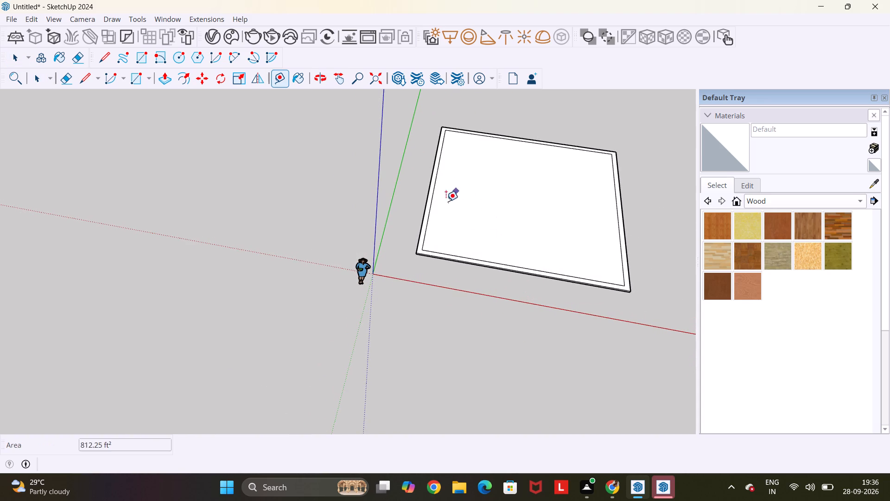
left_click(429, 212)
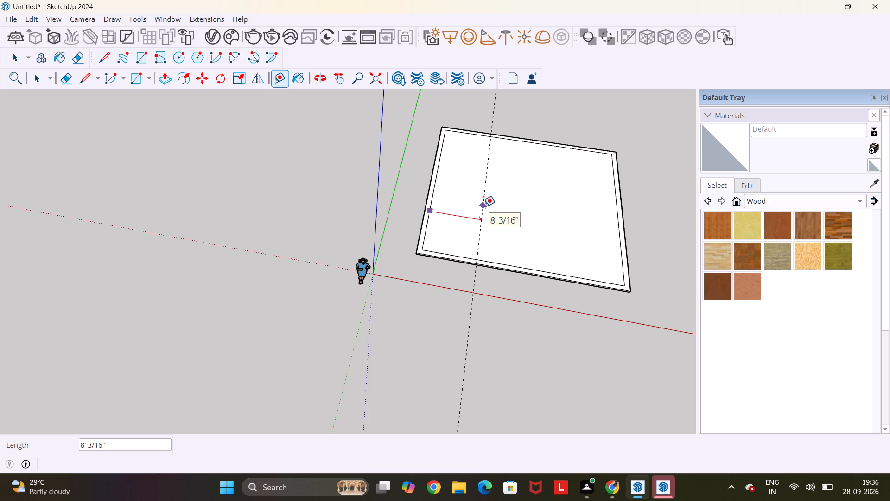
type("14")
key("apostrophe")
key("Return")
scroll(485, 207, "up", 4)
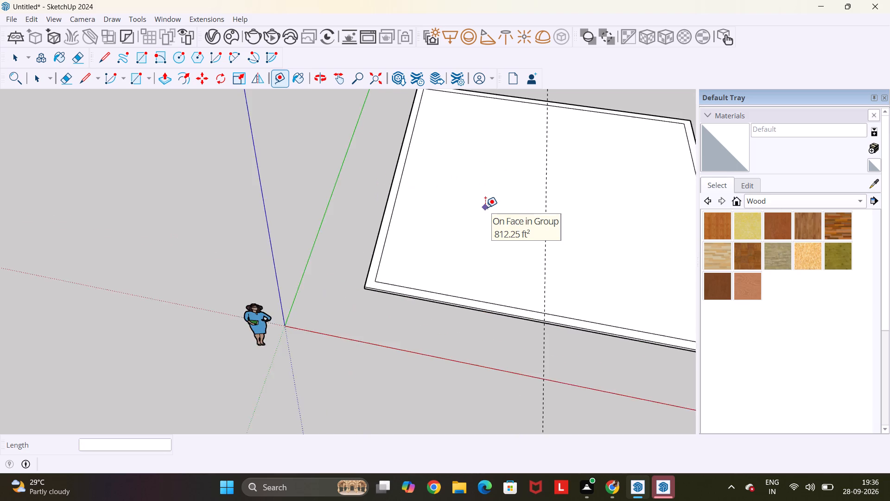
scroll(485, 207, "up", 2)
scroll(485, 207, "down", 5)
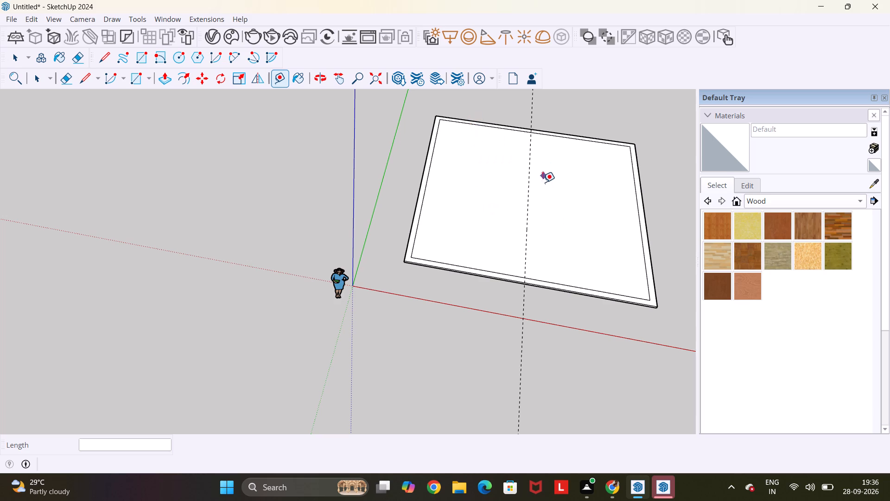
left_click(528, 183)
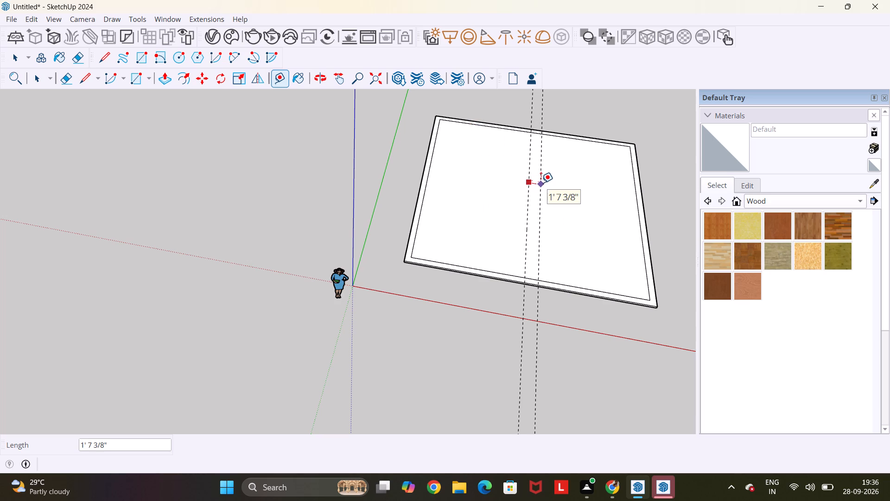
type("4.5\"")
key("Return")
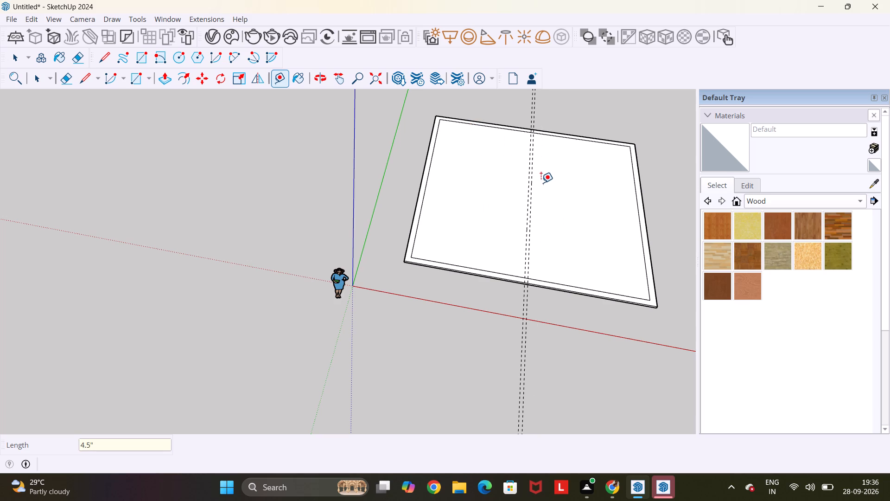
Place a guide 10' inward from the inner outline edge nearest the red axis, plus a second guide 4.5" beyond it.
left_click(471, 268)
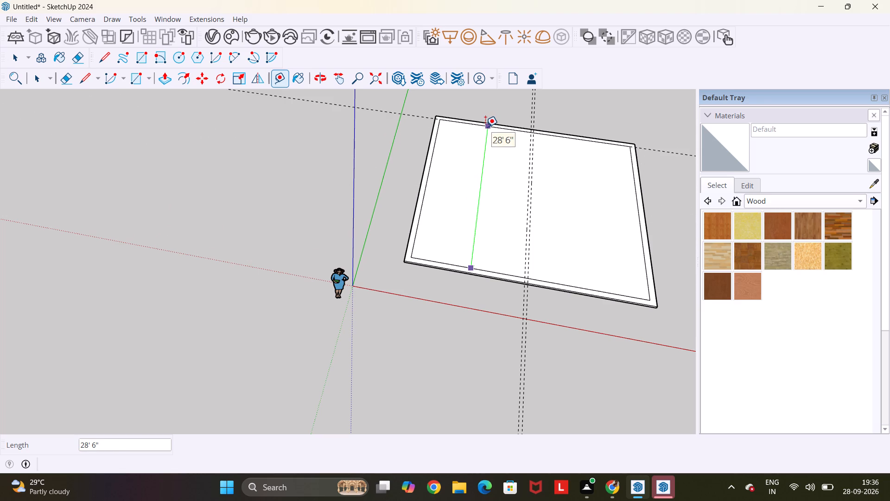
type("10'")
key("Return")
scroll(470, 194, "up", 5)
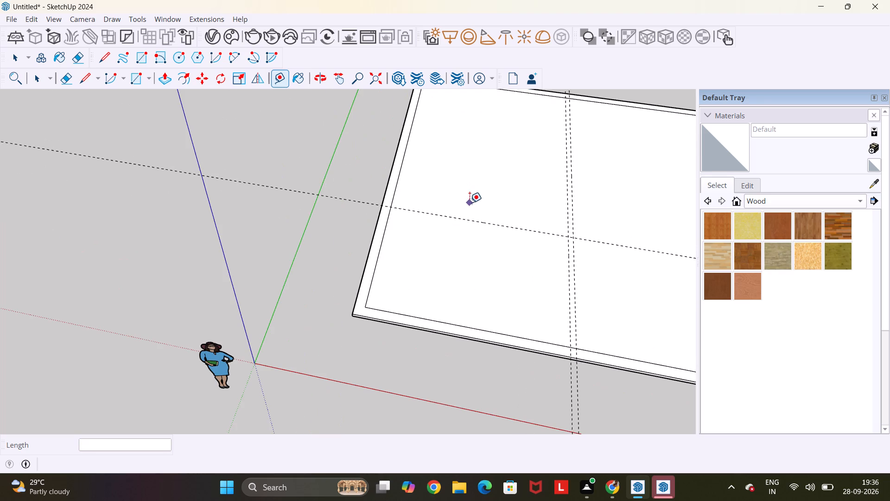
left_click(457, 216)
type("4.5")
key("shift+quotedbl")
key("Return")
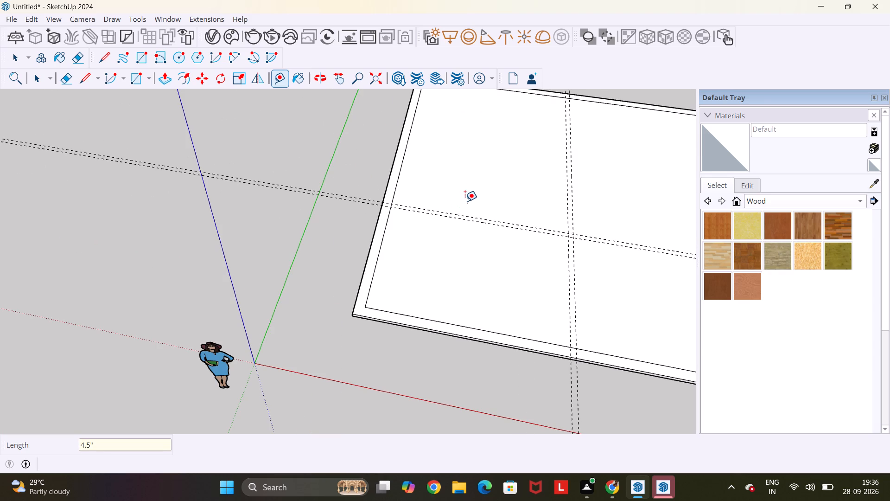
Place another guide parallel to the red axis, 5' beyond the far line of the 4.5" guide pair.
scroll(467, 190, "up", 4)
left_click(458, 227)
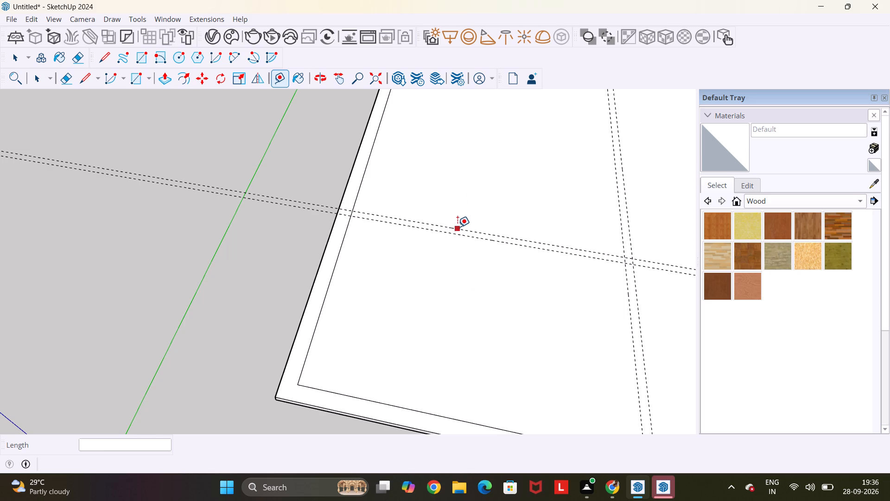
scroll(483, 169, "down", 11)
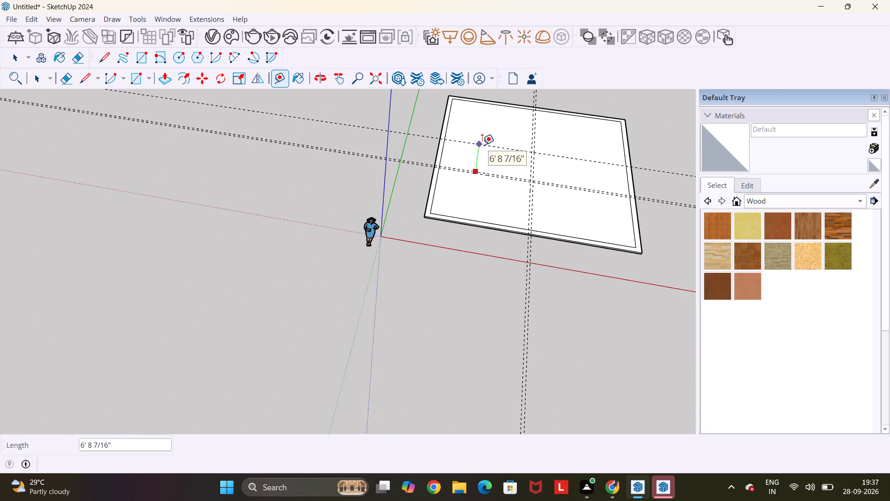
type("5'")
key("Return")
scroll(482, 145, "up", 5)
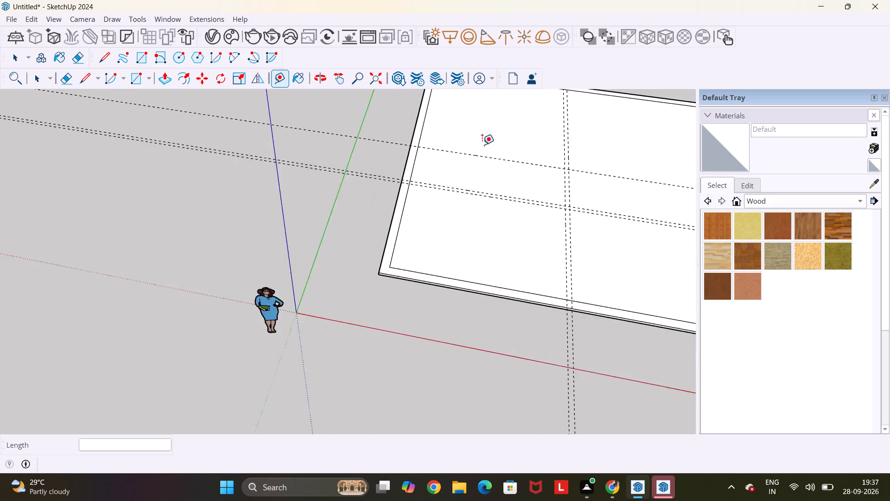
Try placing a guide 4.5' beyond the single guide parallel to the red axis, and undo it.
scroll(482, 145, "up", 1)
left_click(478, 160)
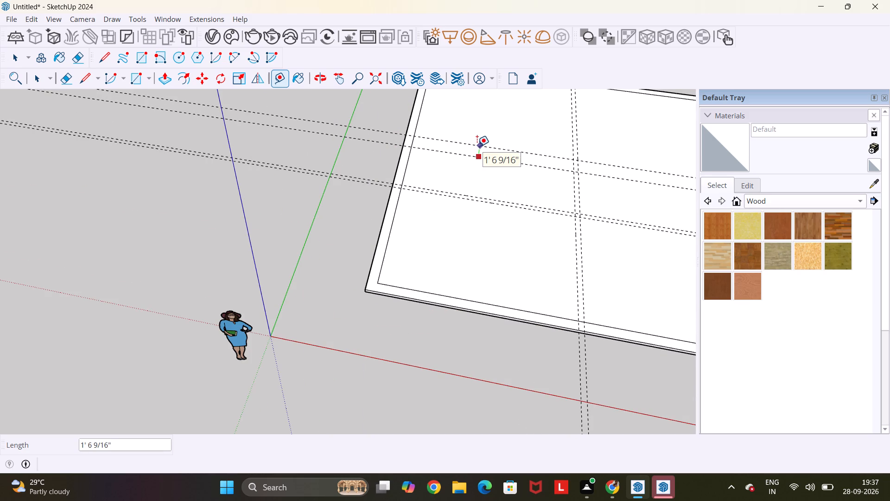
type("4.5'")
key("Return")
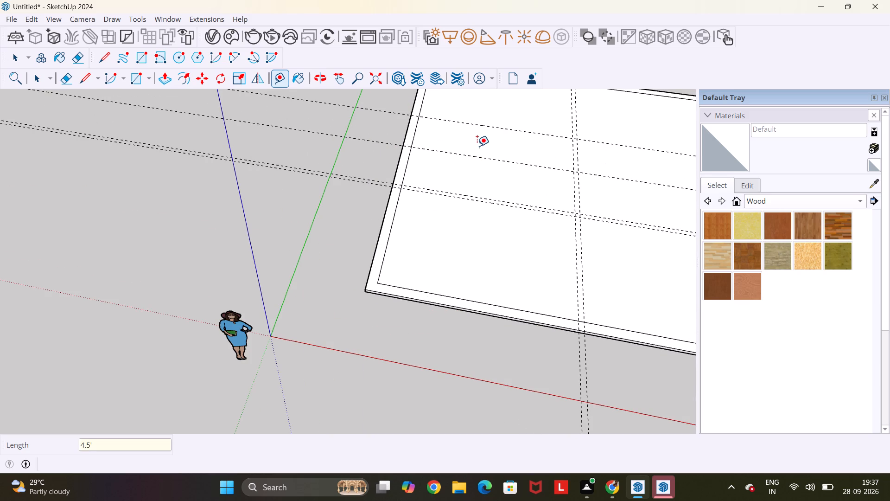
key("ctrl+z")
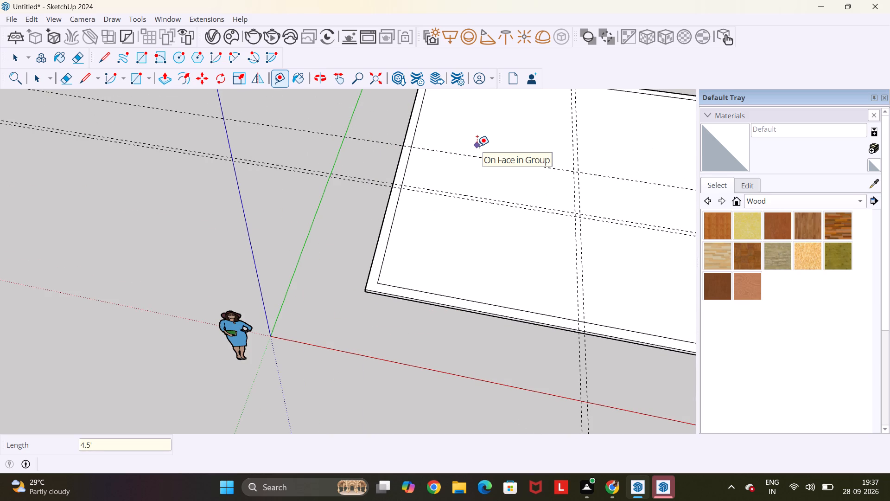
Place a guide 4.5" beyond the single guide parallel to the red axis, completing the second wall pair.
left_click(477, 157)
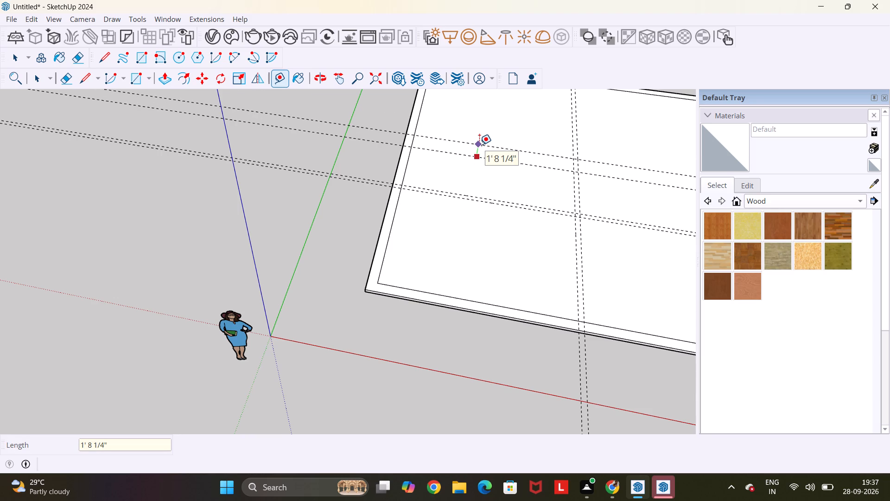
type("4.5\"")
key("Return")
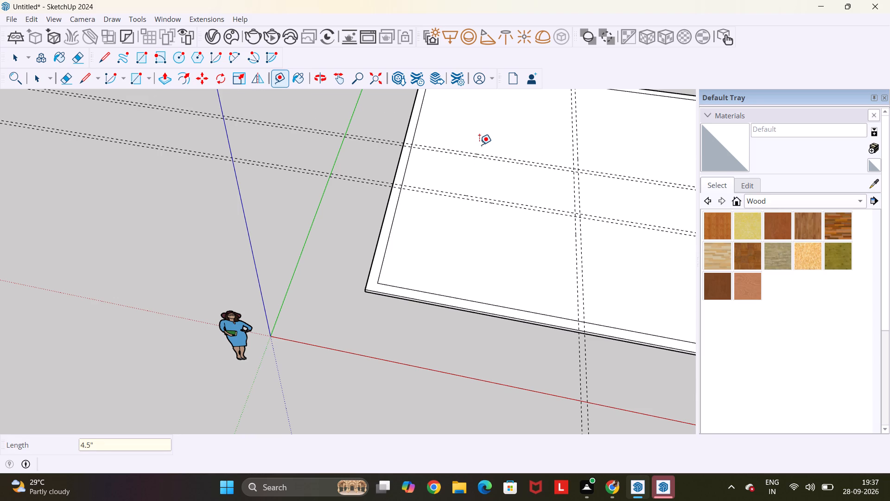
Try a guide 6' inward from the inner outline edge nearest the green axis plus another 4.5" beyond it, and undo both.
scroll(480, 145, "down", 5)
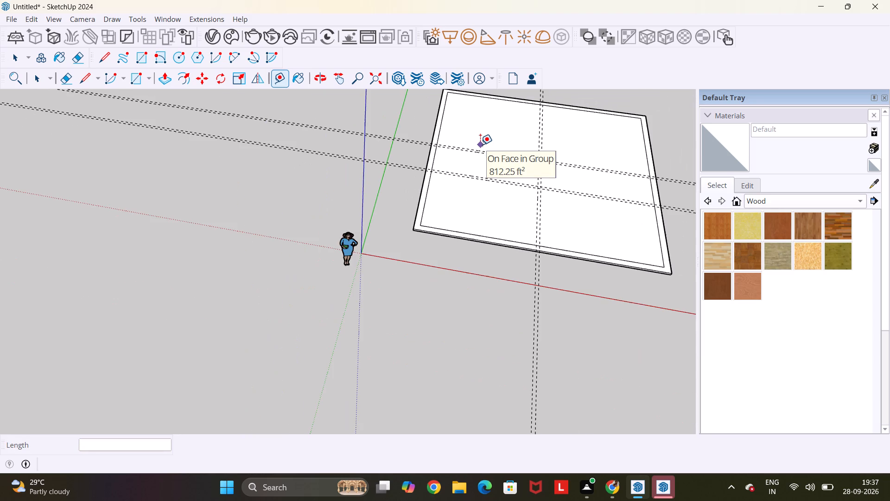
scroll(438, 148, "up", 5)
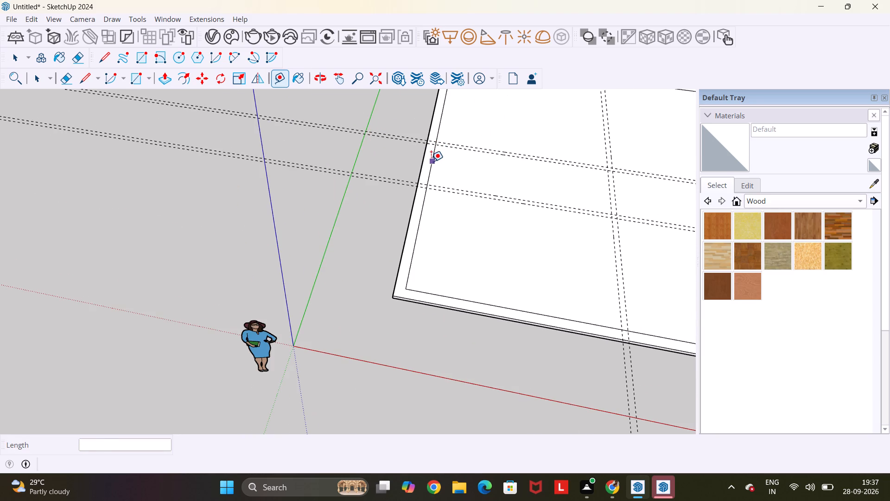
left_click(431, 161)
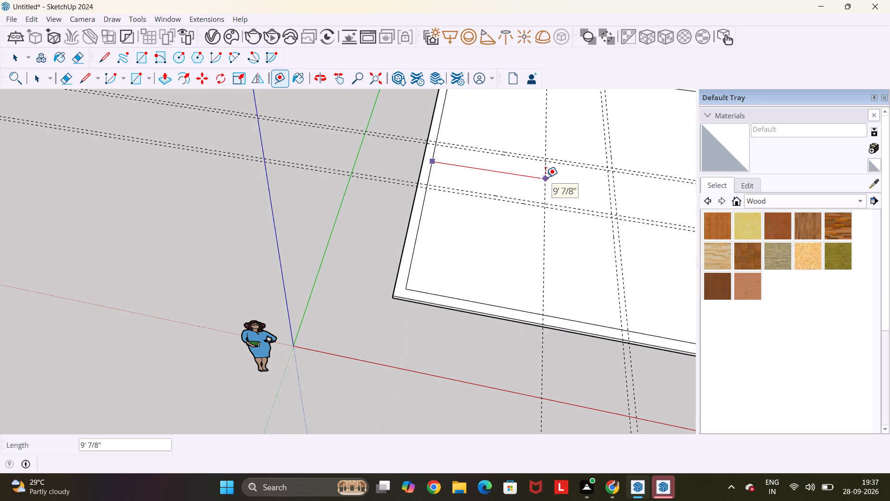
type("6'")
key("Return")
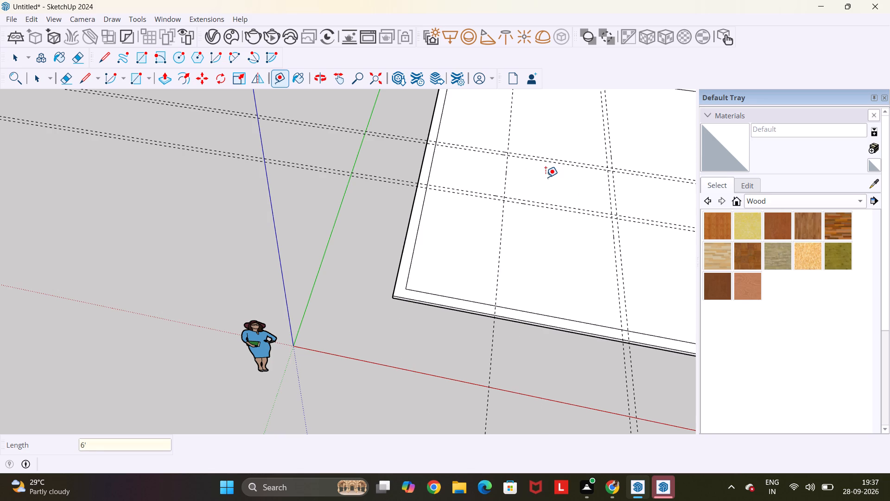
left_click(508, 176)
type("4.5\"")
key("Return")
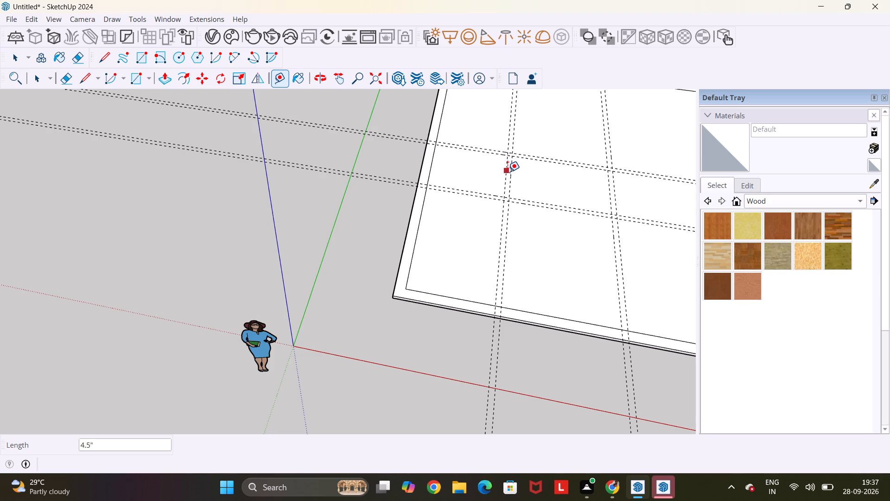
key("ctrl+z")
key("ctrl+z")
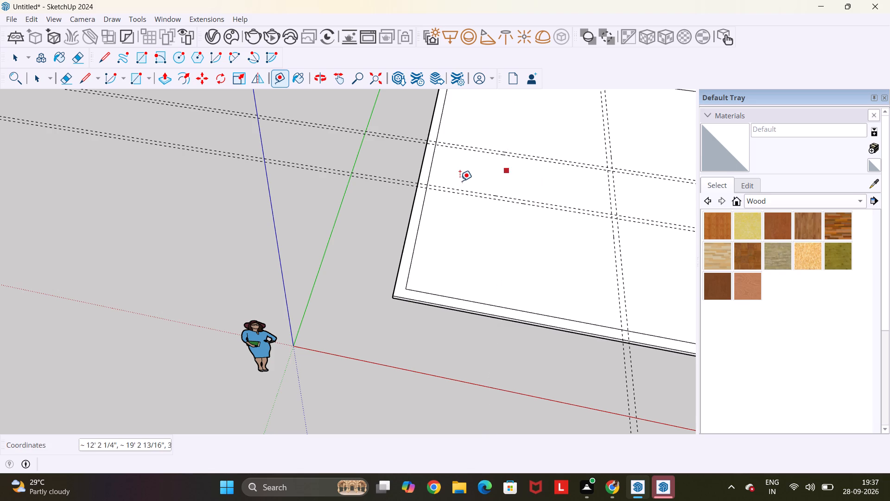
Place a guide 9' inward from the inner outline edge nearest the green axis, plus a second guide 4.5" beyond it.
left_click(433, 167)
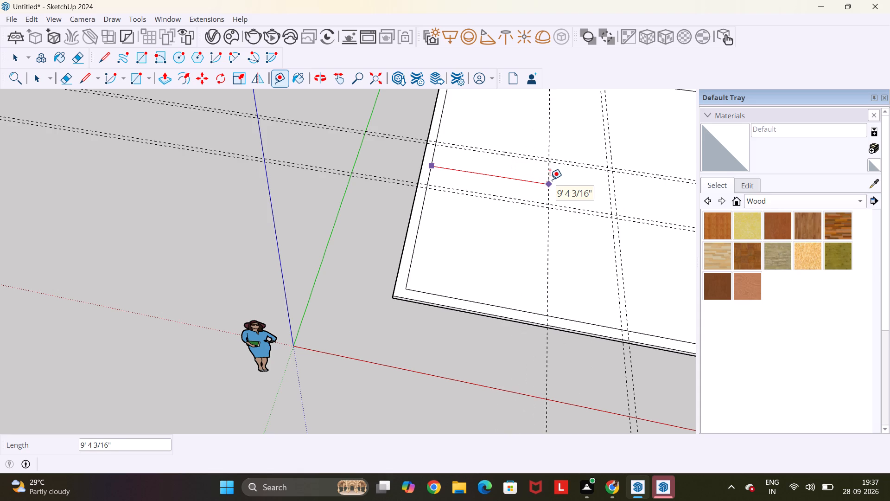
type("9'")
key("Return")
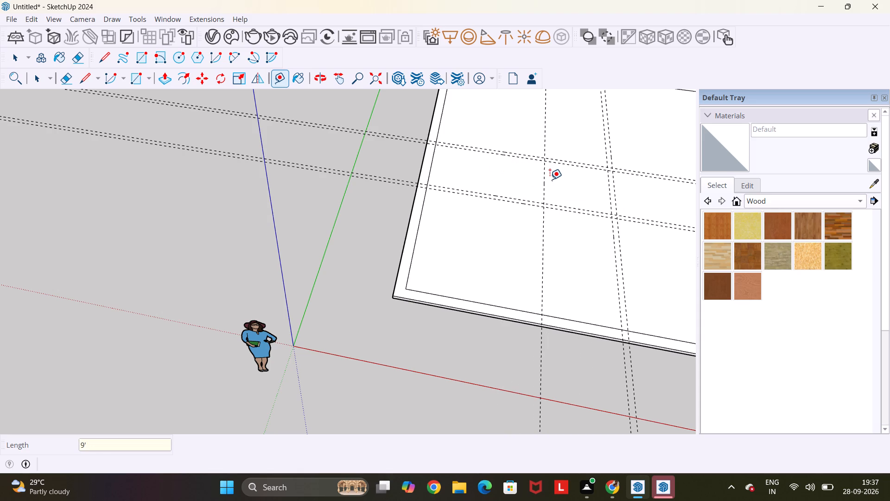
left_click(541, 188)
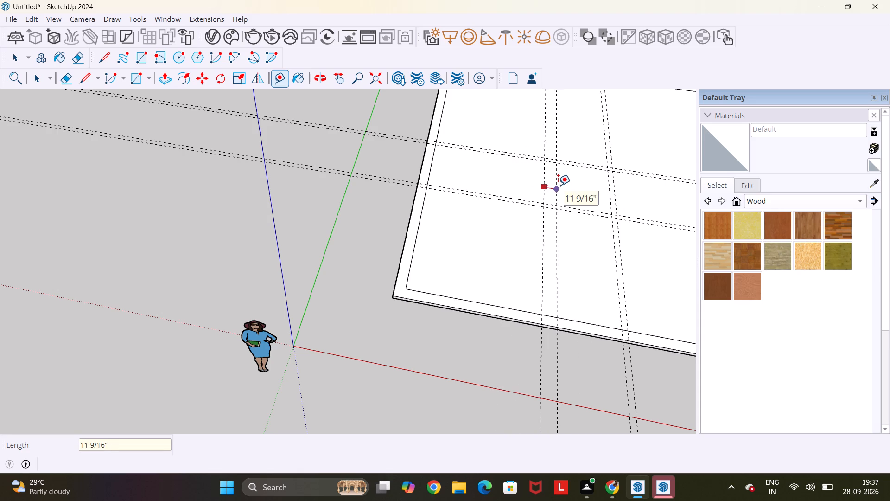
type("4.5\"")
key("Return")
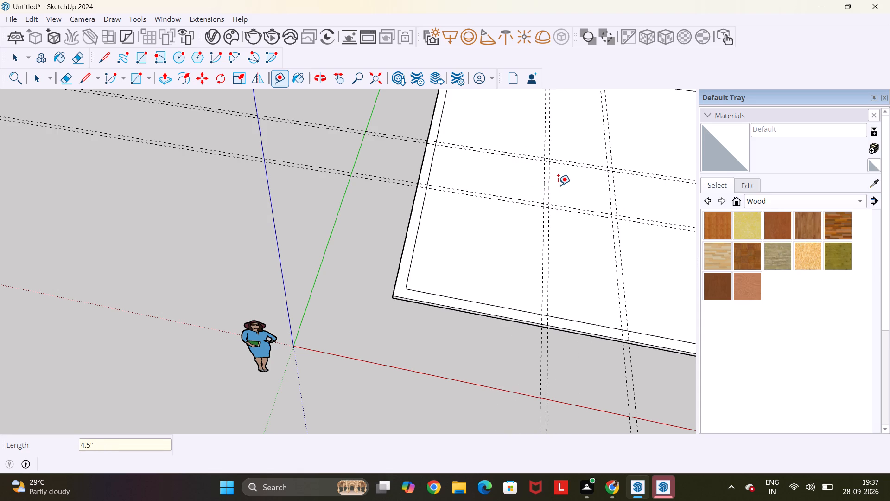
Measure from the inner outline edge farthest from the green axis to the nearest guide parallel to that axis.
scroll(564, 183, "down", 10)
scroll(650, 155, "up", 3)
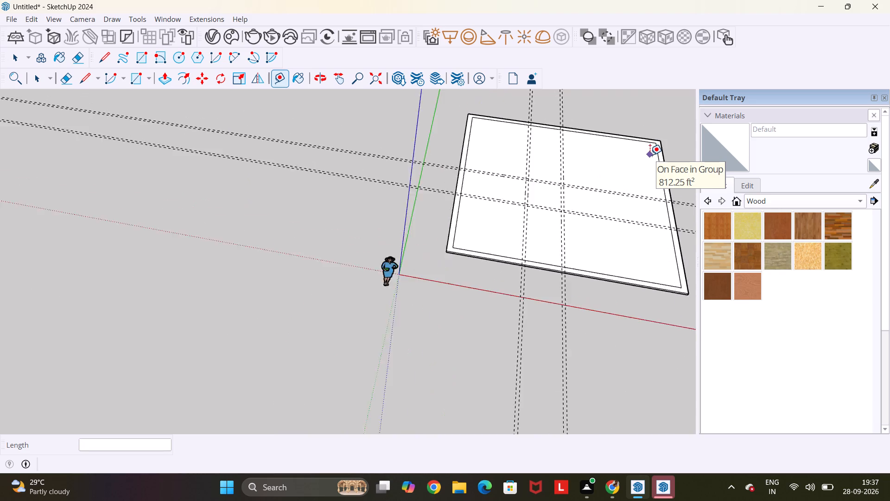
scroll(650, 155, "up", 3)
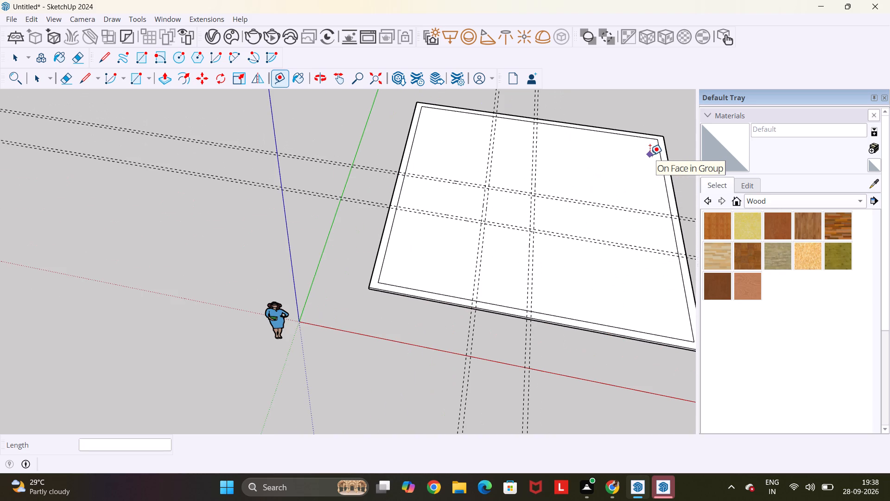
scroll(650, 155, "down", 2)
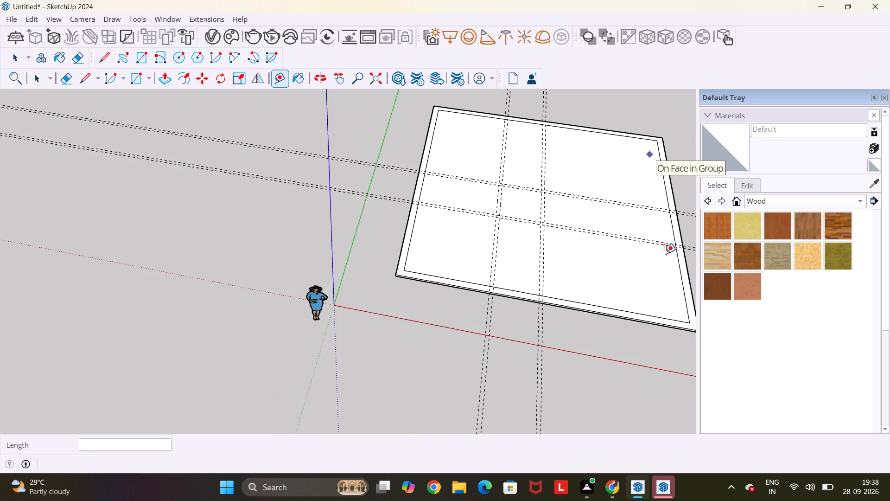
left_click(677, 265)
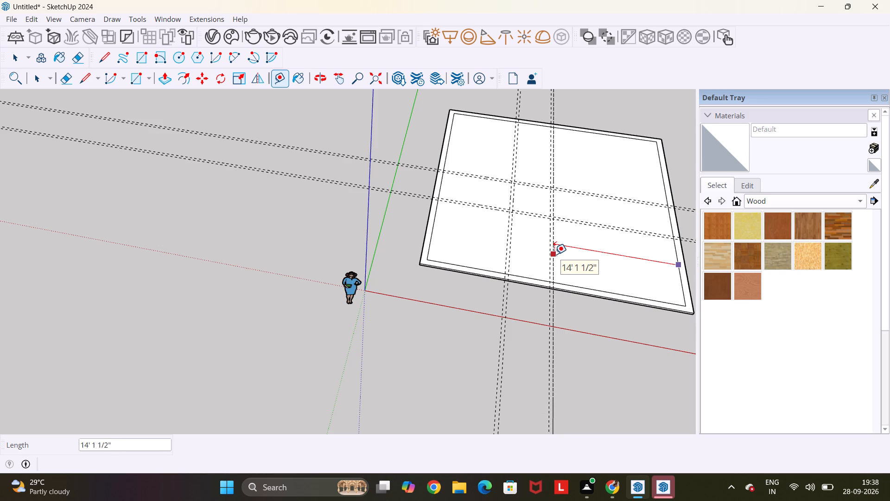
key("Escape")
key("space")
Draw the corner room's wall outline nearest the origin as an outer 15' 1 1/2" by 11' 1 1/2" rectangle and an inner 14' by 10' one.
scroll(545, 238, "down", 3)
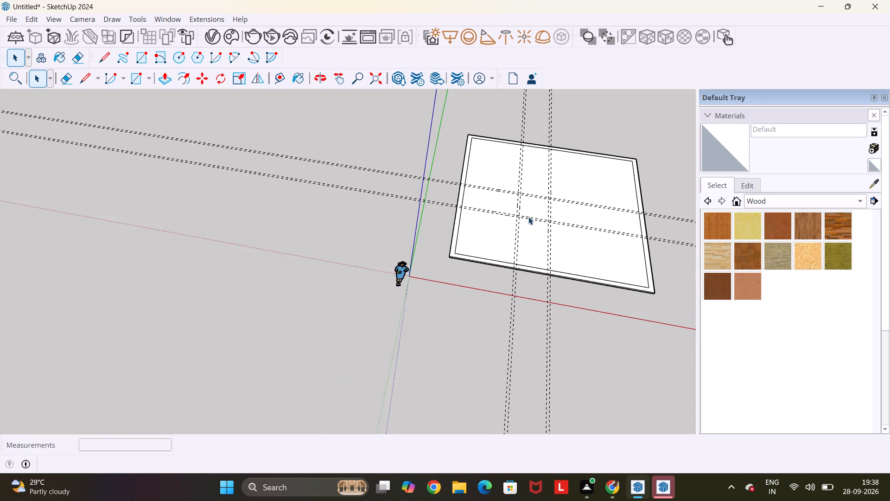
scroll(492, 179, "up", 5)
key("r")
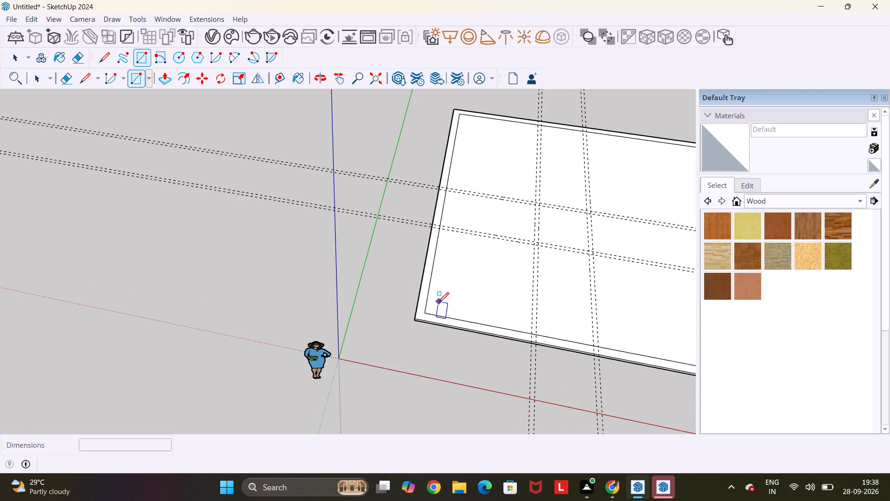
scroll(439, 302, "up", 5)
left_click(402, 330)
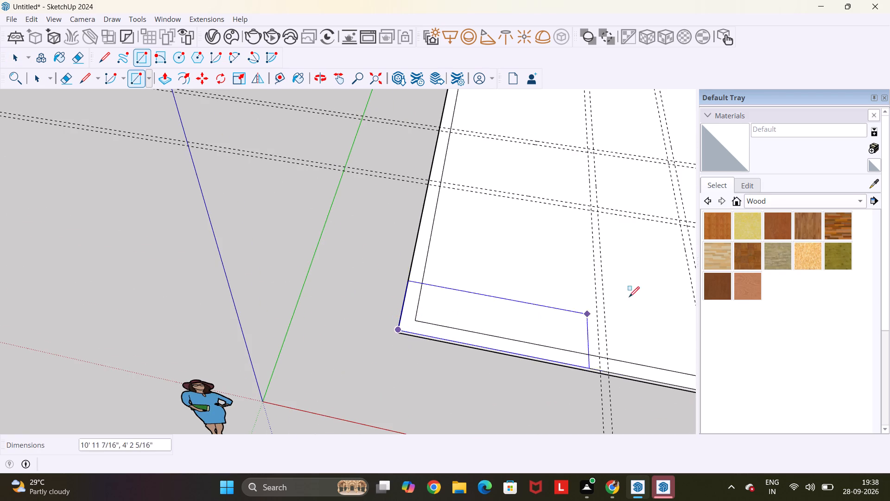
scroll(662, 244, "down", 4)
scroll(680, 225, "up", 5)
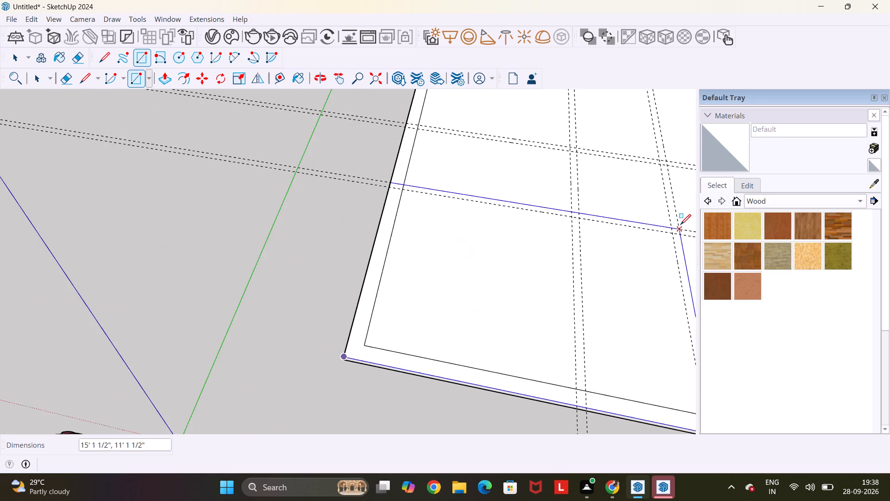
left_click(680, 225)
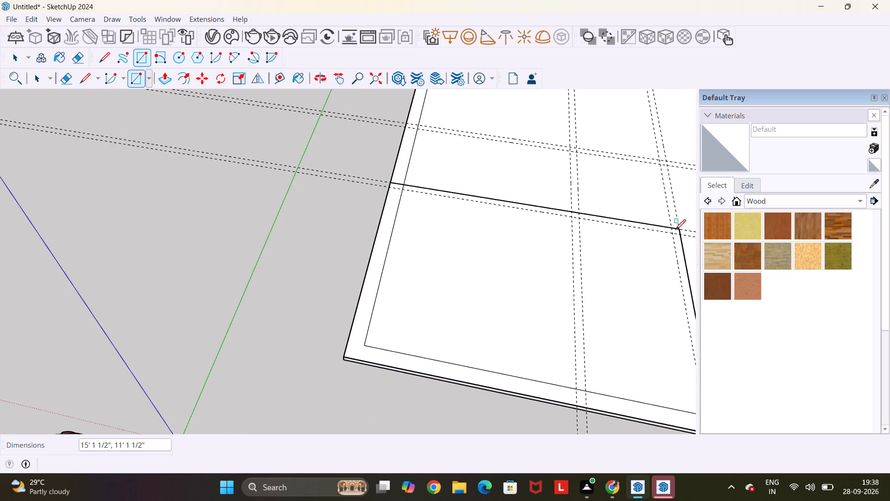
left_click(366, 343)
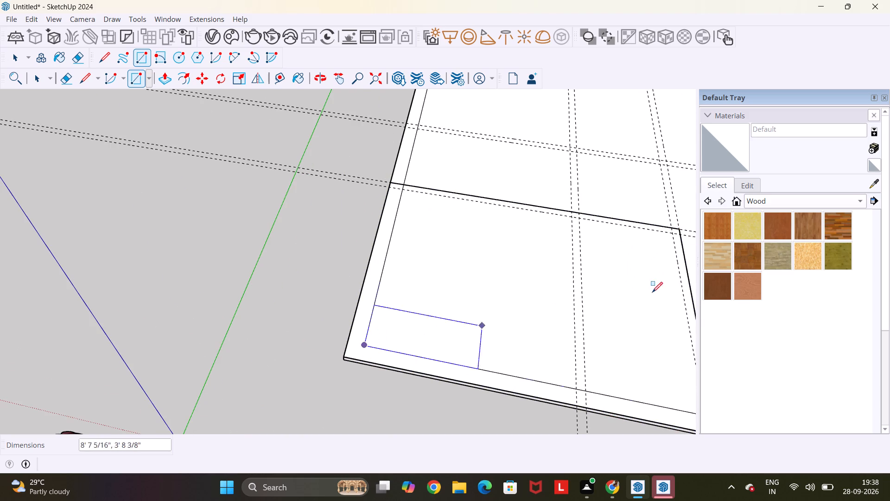
scroll(675, 236, "up", 5)
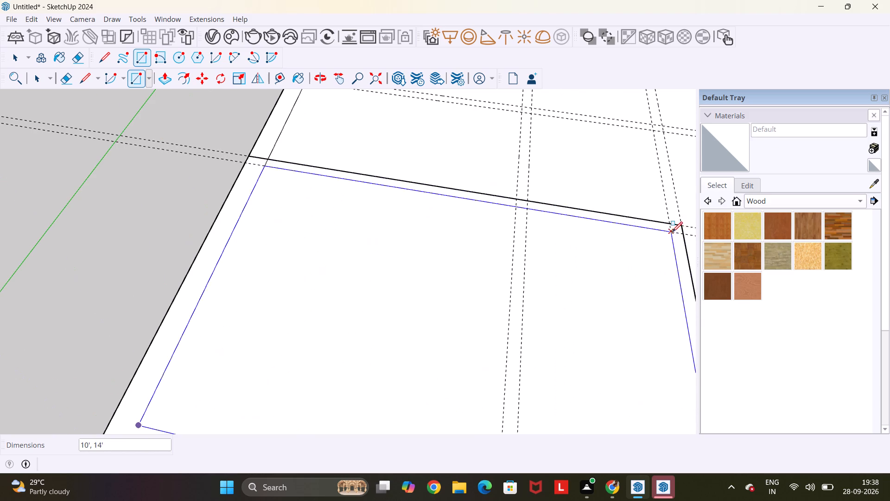
left_click(673, 232)
Draw the adjoining small room's wall outline between the guide pairs as an outer 10' 1 1/2" by 5' 9" rectangle and an inner 9' by 5' one.
scroll(672, 232, "down", 6)
scroll(515, 173, "up", 1)
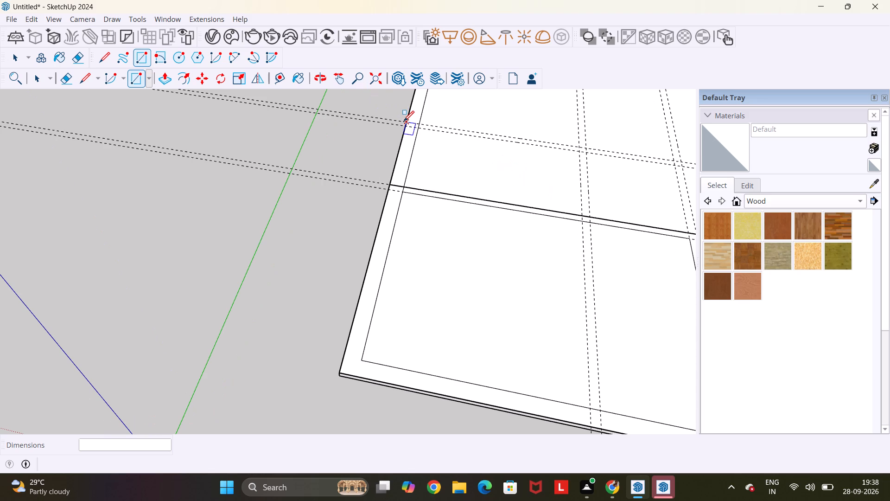
left_click(404, 121)
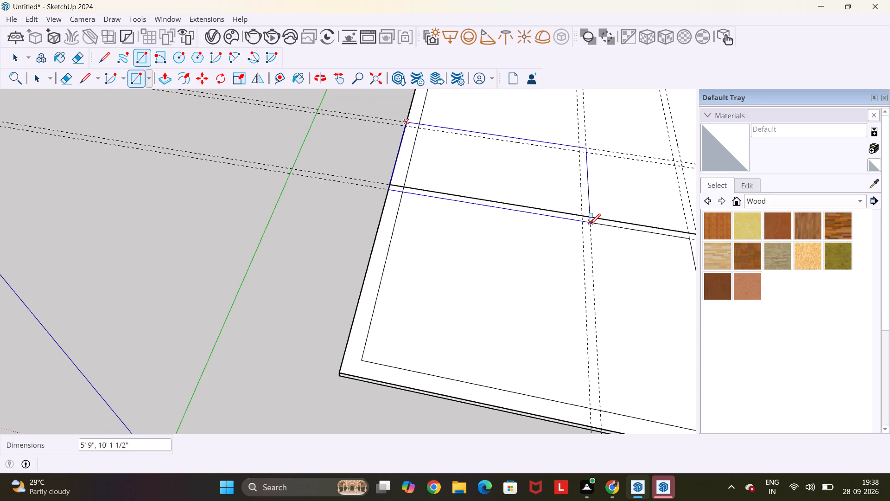
left_click(590, 224)
scroll(590, 224, "down", 5)
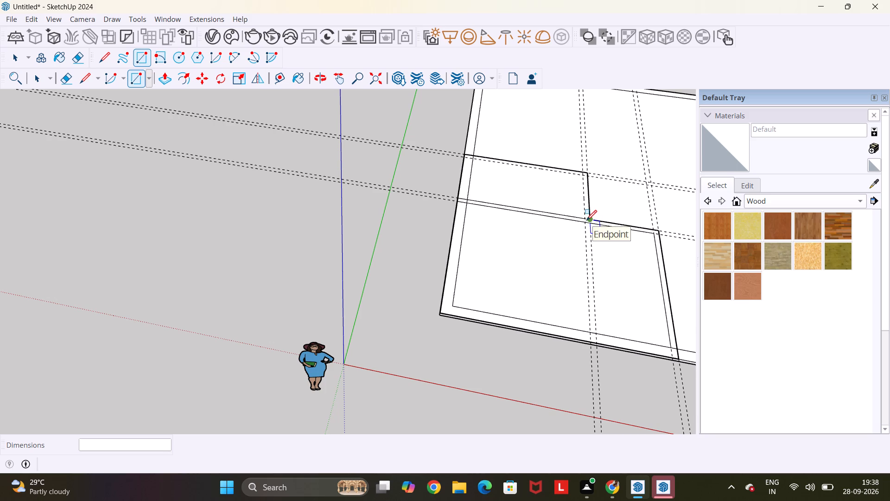
scroll(523, 178, "up", 5)
scroll(456, 165, "up", 4)
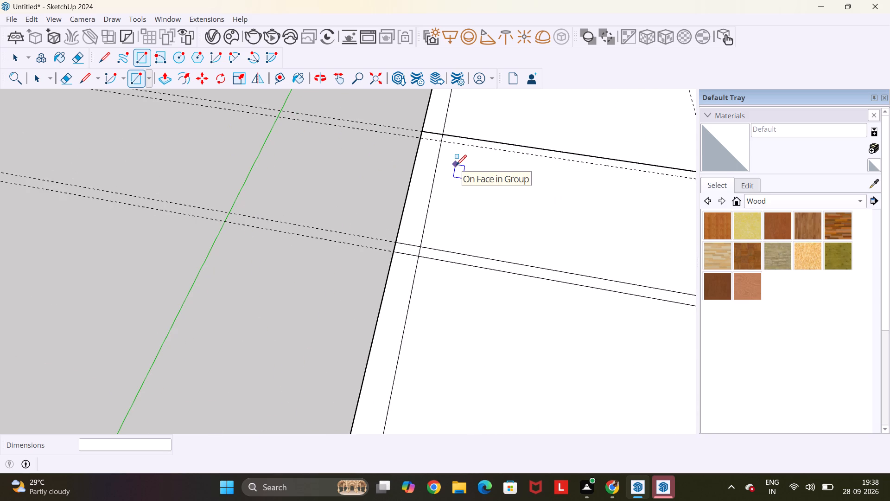
scroll(456, 164, "down", 5)
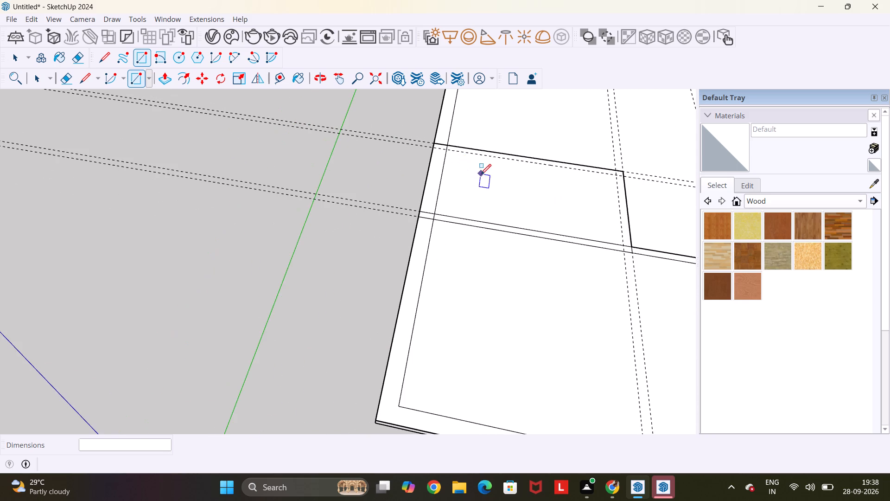
scroll(478, 173, "up", 4)
left_click(433, 138)
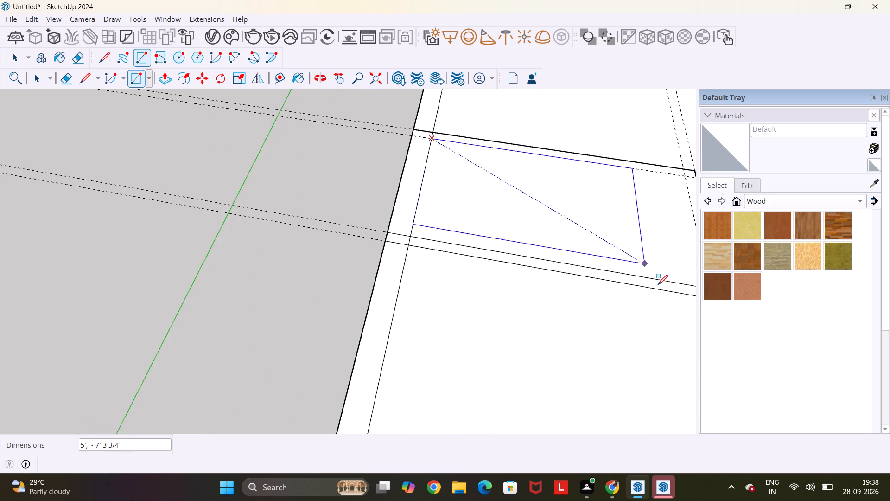
scroll(656, 285, "down", 7)
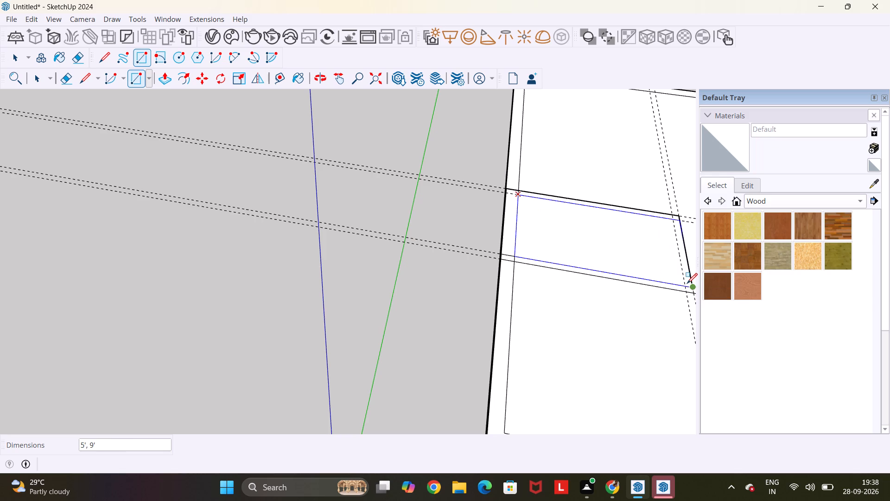
left_click(686, 283)
scroll(686, 283, "down", 5)
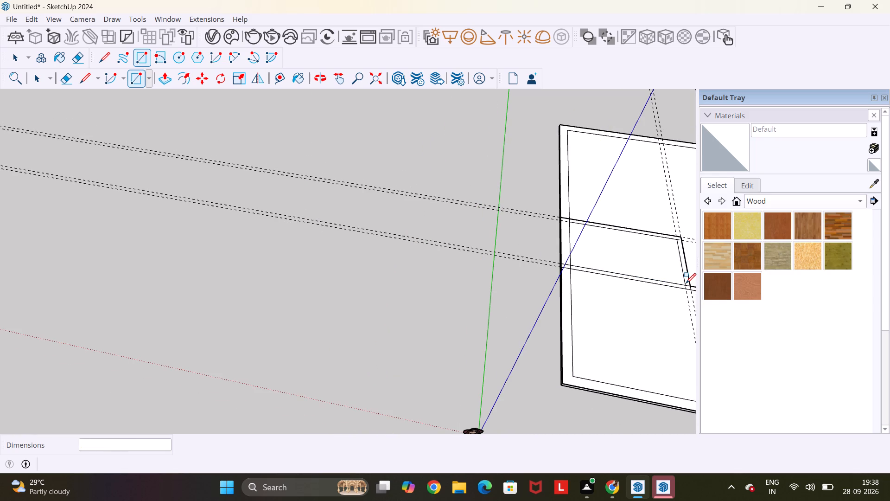
Draw the corner room's wall outline farthest from the red axis as an outer 15' 1 1/2" by 13' 10 1/2" rectangle and an inner one 14' wide.
middle_click_drag(665, 263, 321, 226, "shift")
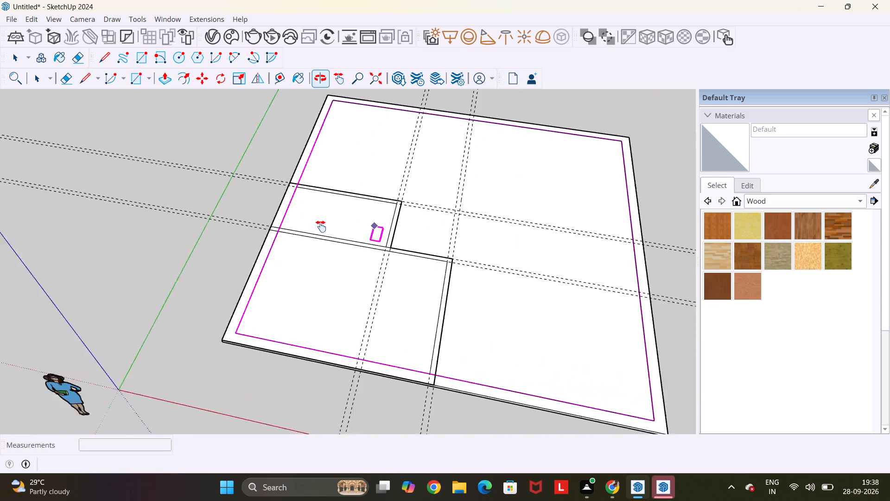
middle_click_drag(321, 226, 273, 242, "shift")
key("space")
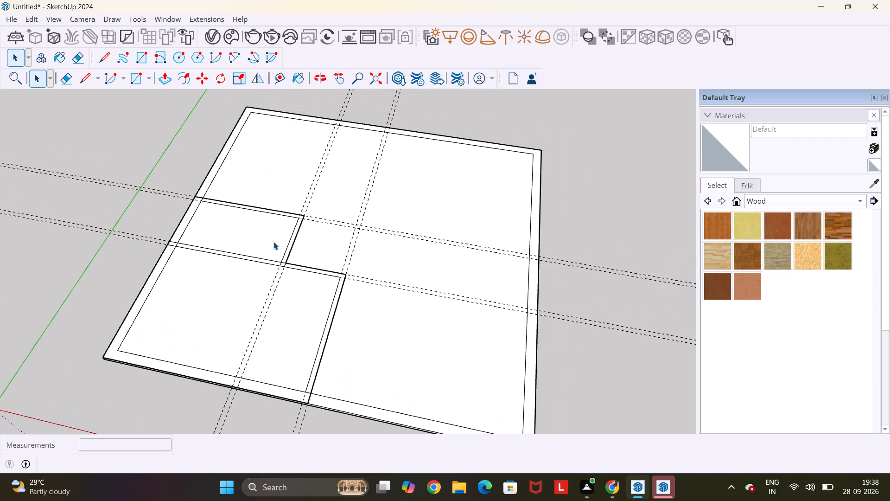
scroll(331, 238, "down", 6)
middle_click_drag(330, 237, 398, 306)
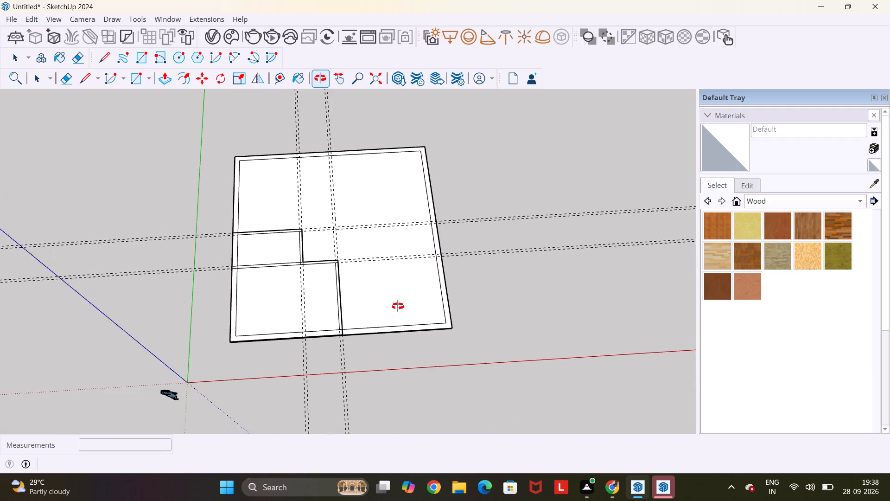
middle_click_drag(398, 306, 398, 308)
scroll(355, 246, "up", 4)
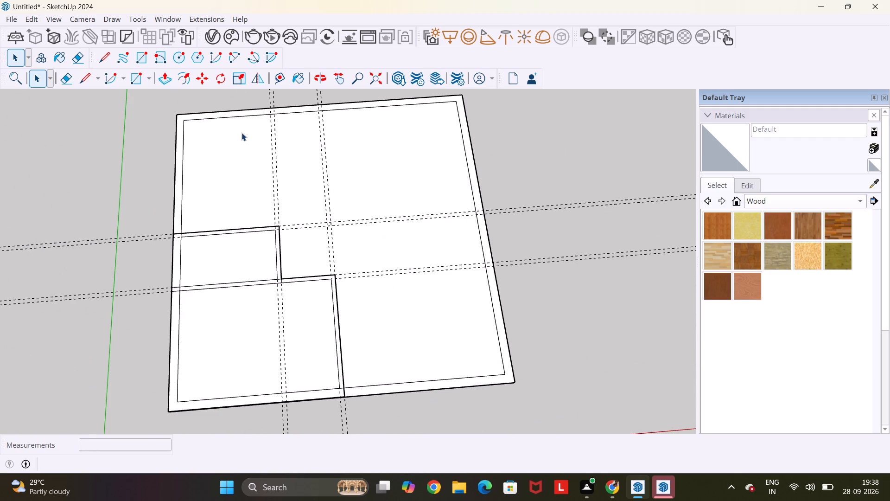
key("r")
left_click(178, 114)
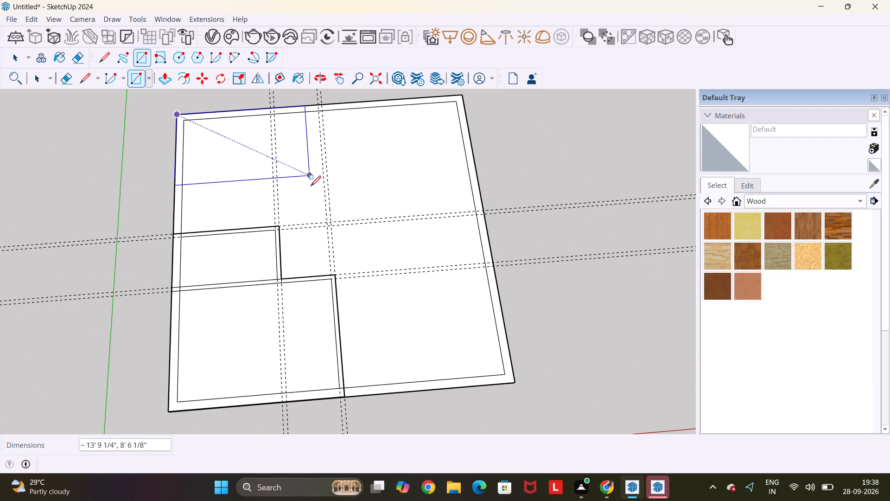
scroll(332, 226, "up", 6)
left_click(332, 226)
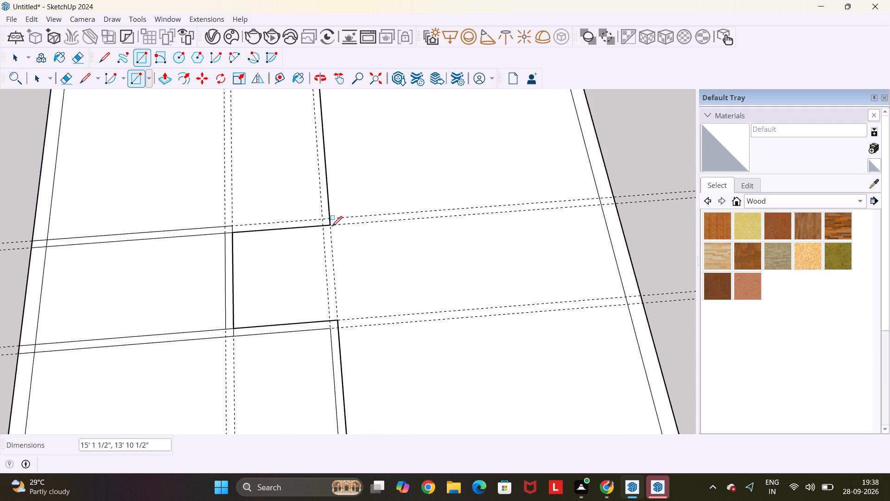
scroll(332, 226, "down", 11)
left_click(238, 148)
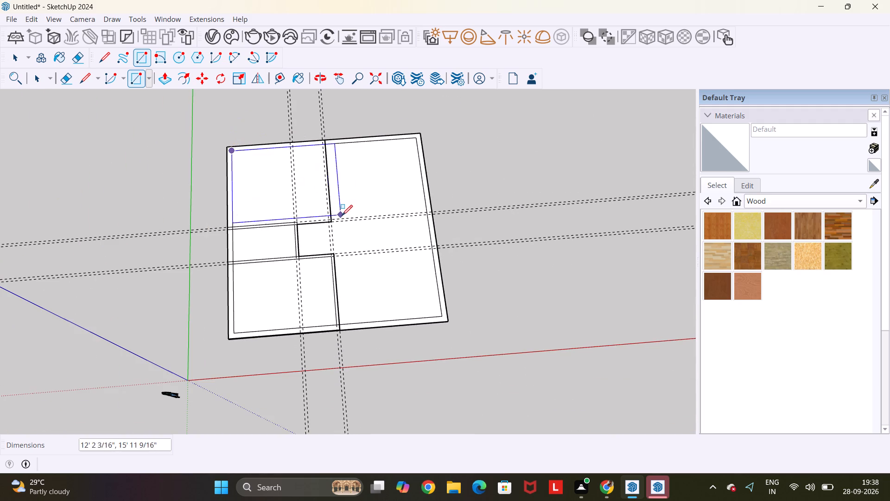
scroll(327, 221, "up", 12)
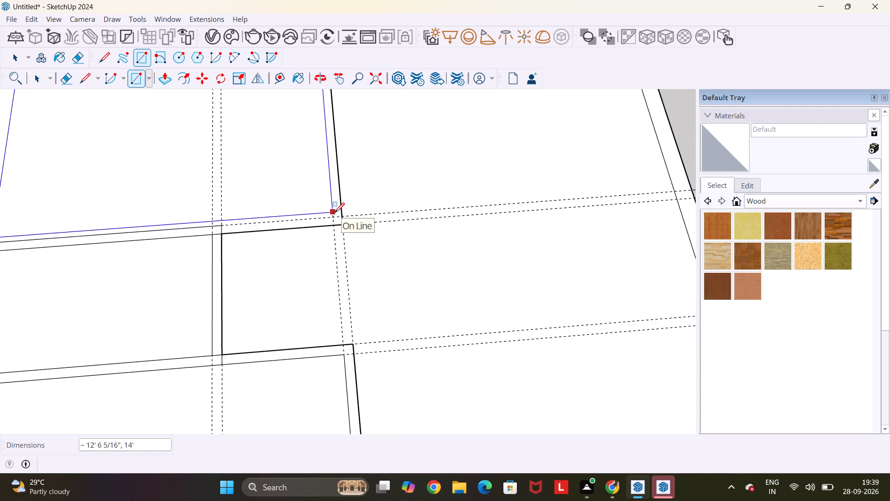
left_click(333, 216)
scroll(333, 216, "down", 12)
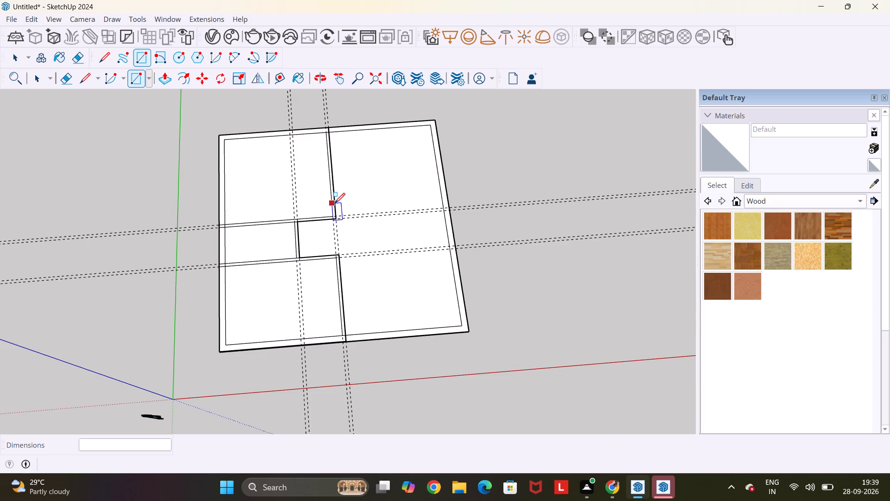
key("space")
key("Escape")
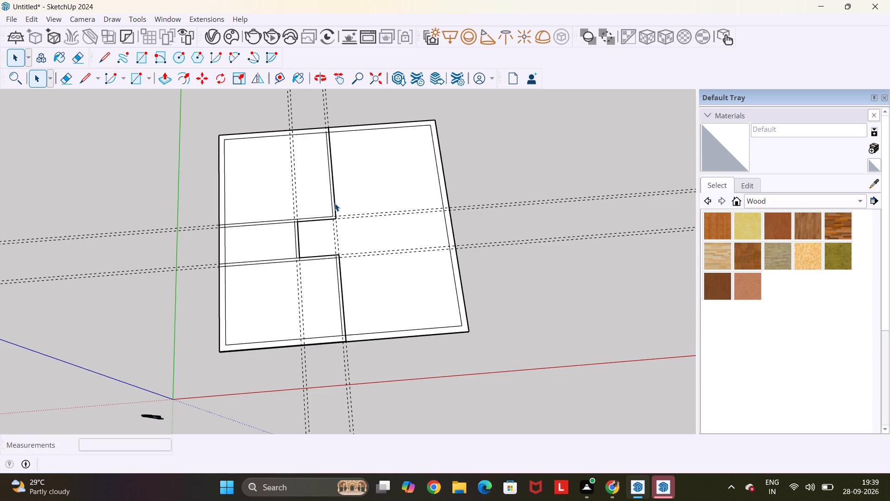
key("space")
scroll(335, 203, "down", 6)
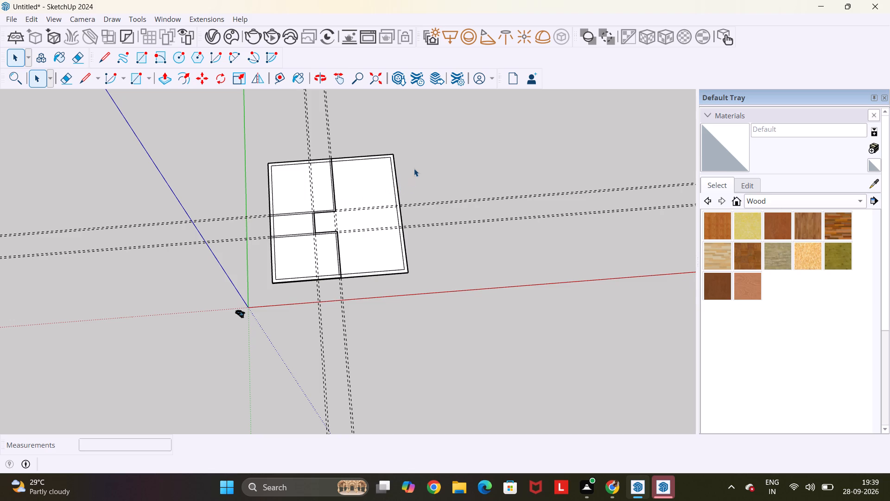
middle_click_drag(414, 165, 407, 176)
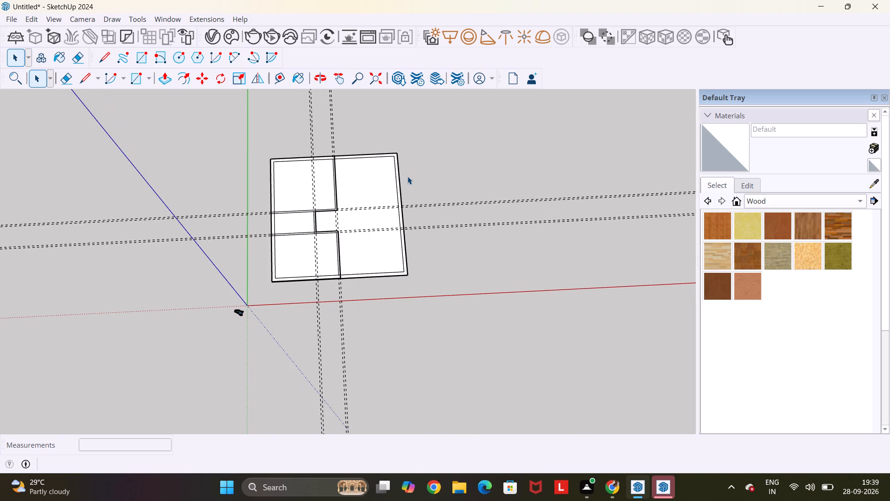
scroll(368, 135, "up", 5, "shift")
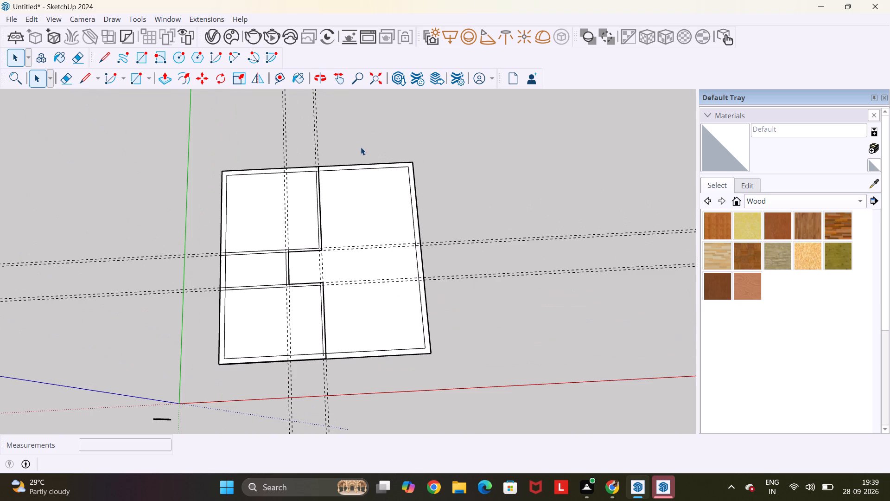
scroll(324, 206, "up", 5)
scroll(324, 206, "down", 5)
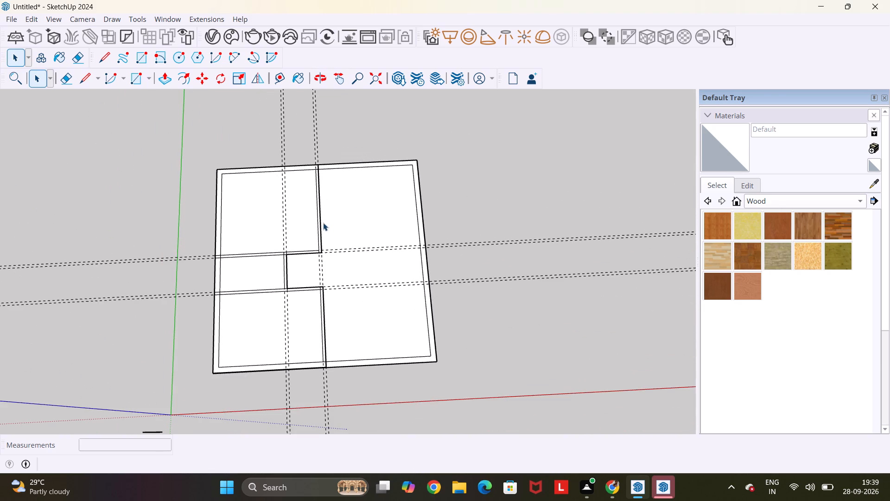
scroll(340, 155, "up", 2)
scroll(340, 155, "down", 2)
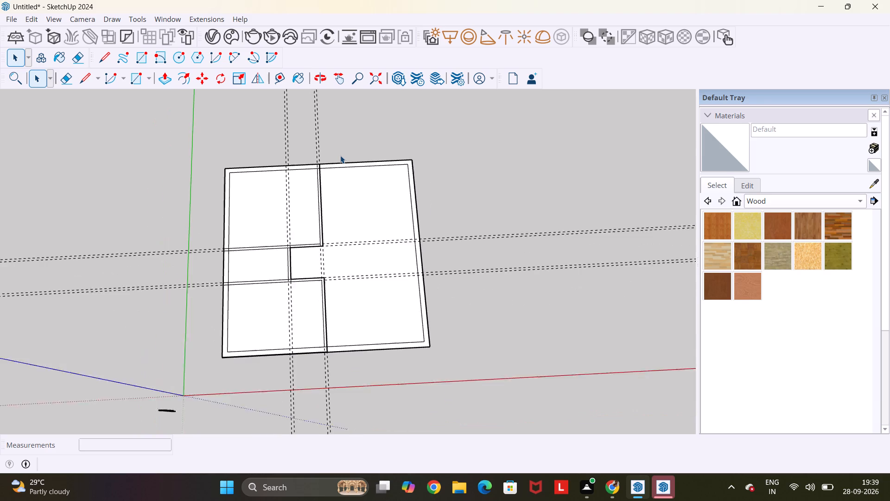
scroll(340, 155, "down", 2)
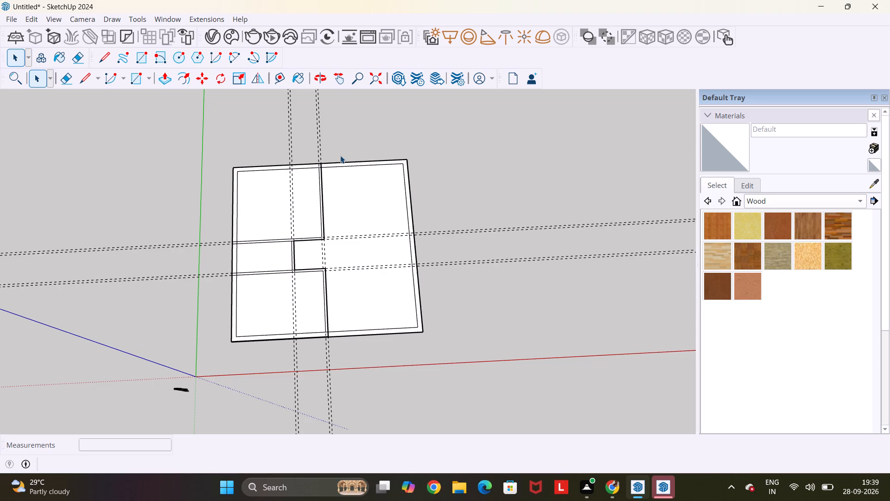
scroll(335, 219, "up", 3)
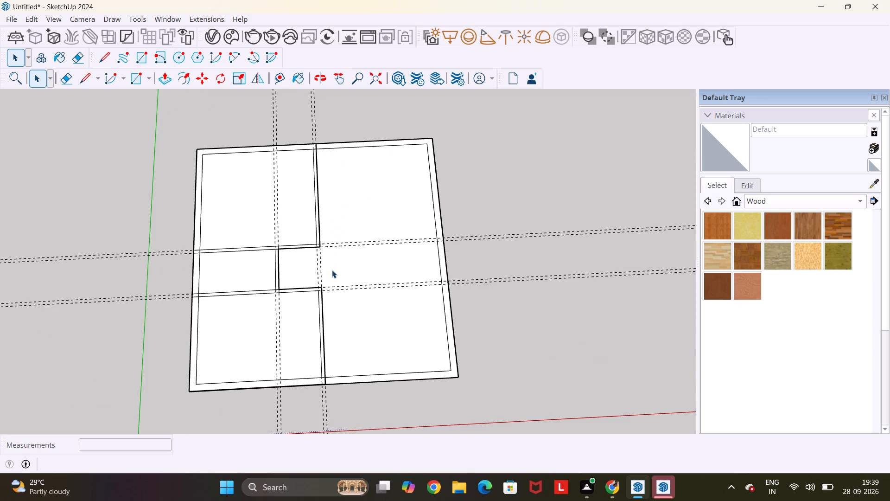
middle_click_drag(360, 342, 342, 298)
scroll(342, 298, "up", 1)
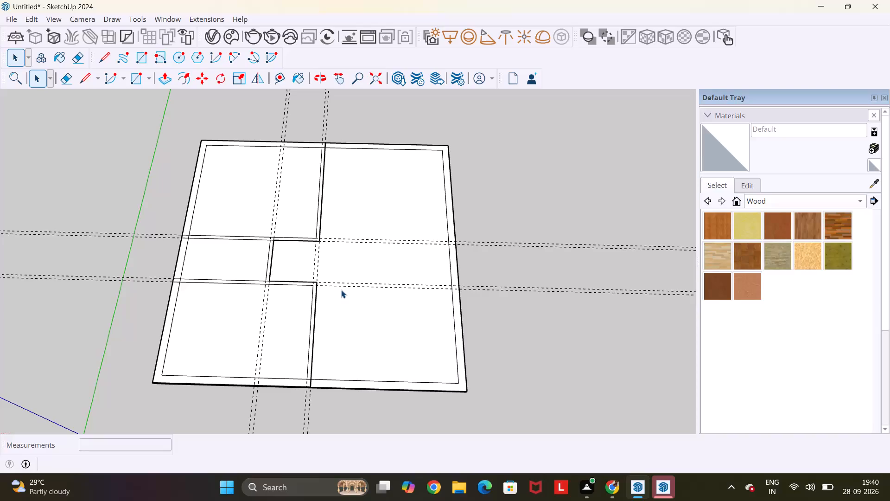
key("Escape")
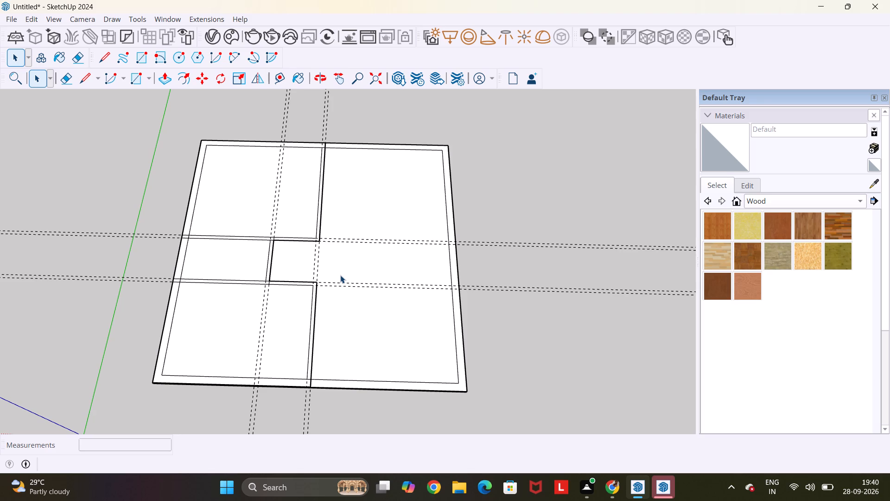
Draw a 9" line across the thickness of the far corner room's wall nearest the green axis.
scroll(165, 171, "up", 4)
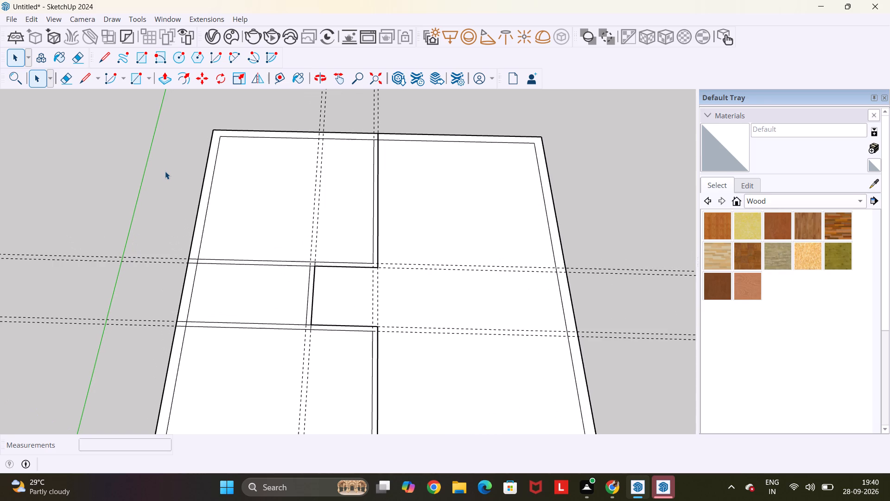
scroll(207, 197, "up", 1)
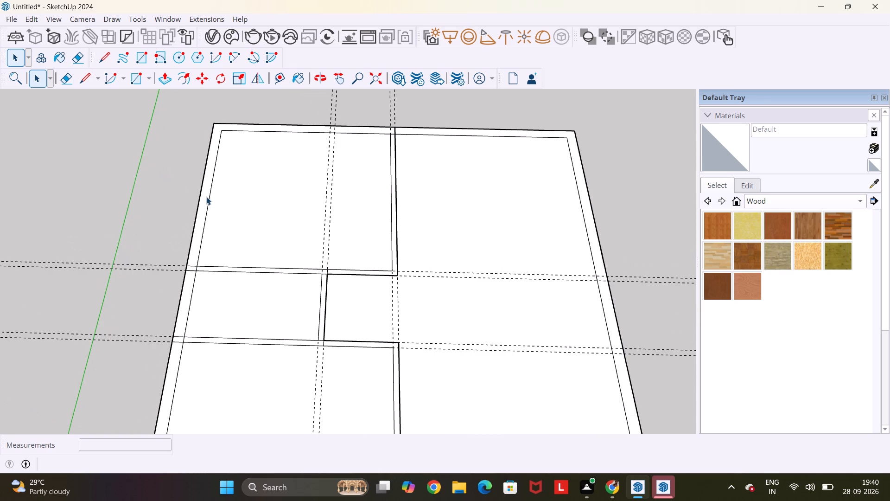
key("r")
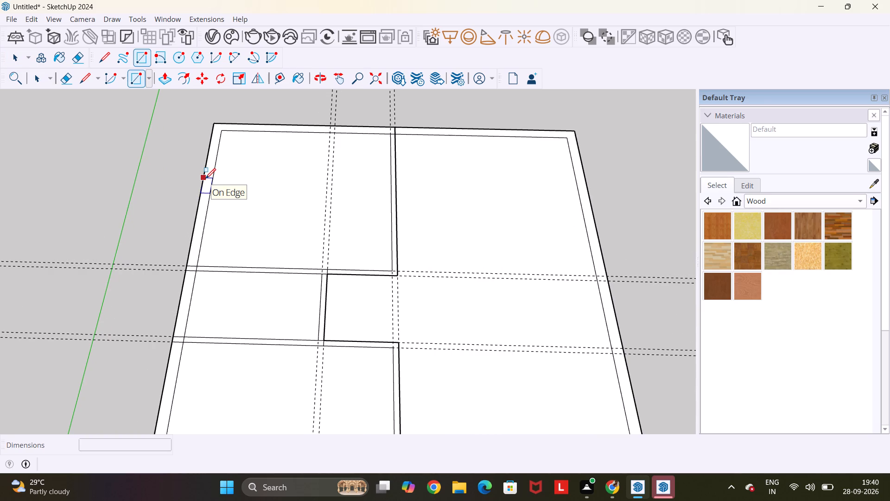
key("l")
left_click(208, 223)
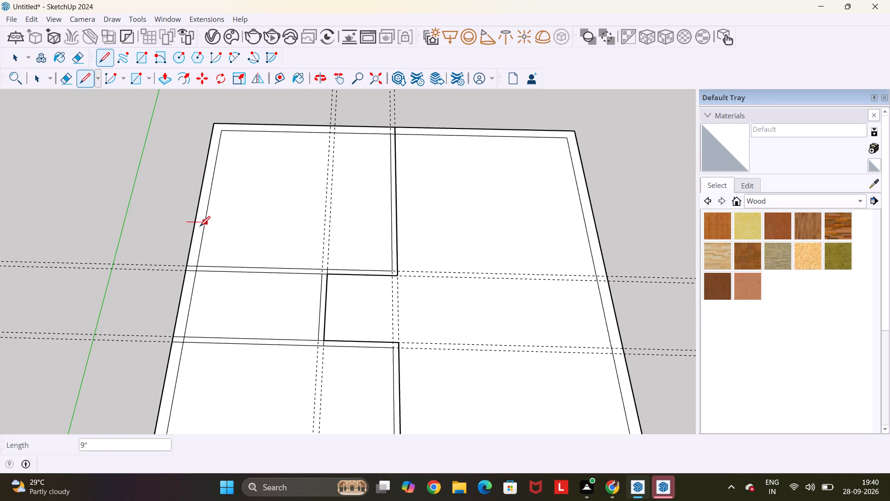
scroll(199, 224, "up", 4)
left_click(196, 219)
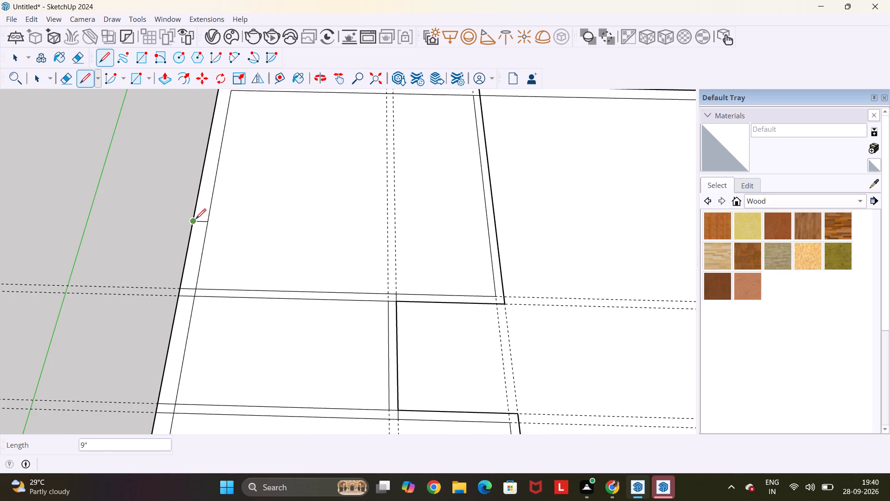
Mark a point 4' along the inner wall edge from that line and draw a second 9" line across the wall there.
key("t")
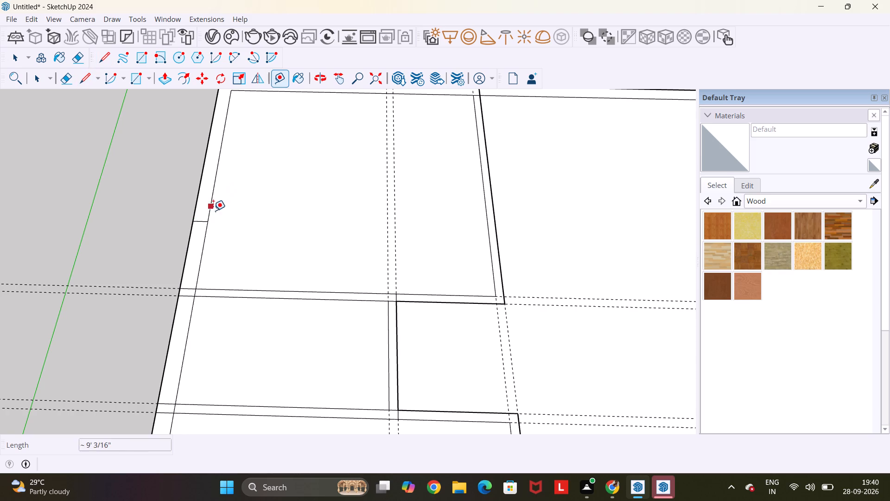
left_click(209, 218)
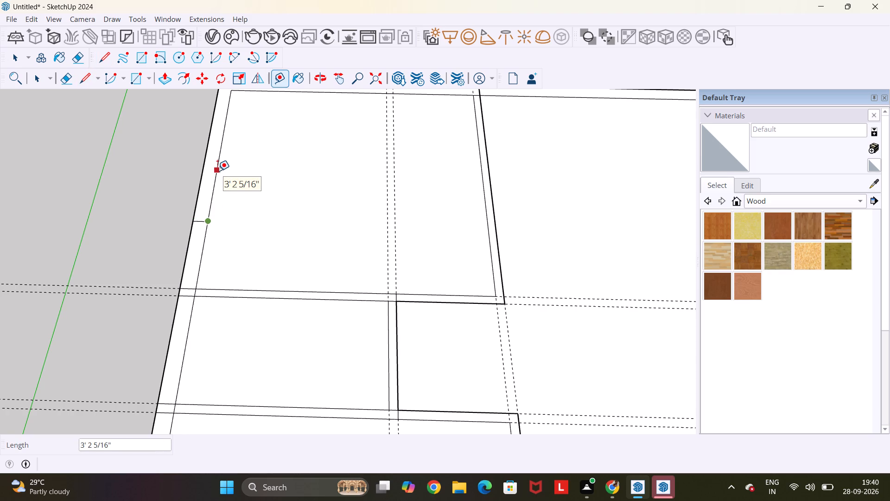
type("4'")
key("Return")
key("l")
scroll(219, 158, "up", 5)
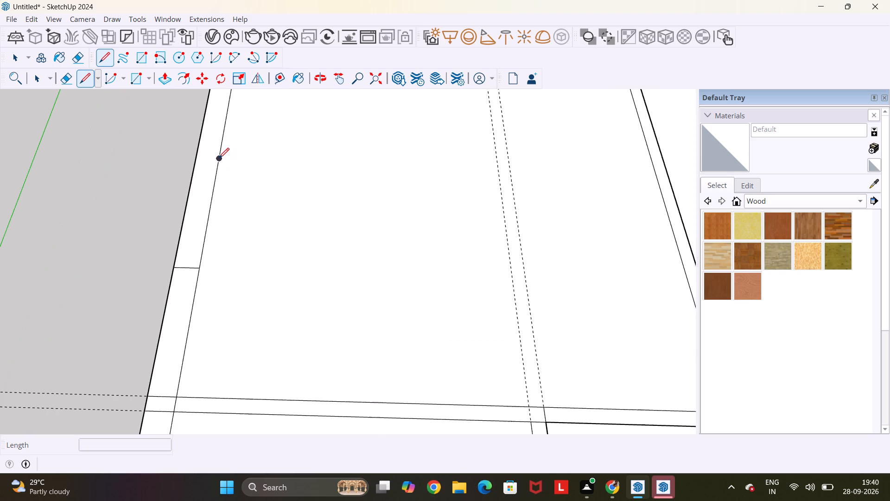
left_click(219, 158)
left_click(197, 153)
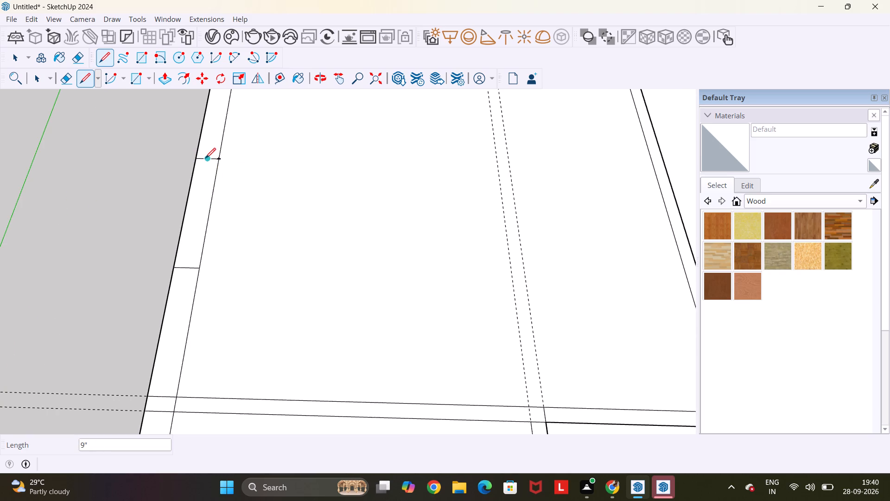
Connect the midpoints of the two cross-wall lines with a line along the middle of the wall.
left_click(205, 158)
left_click(184, 270)
scroll(184, 270, "down", 5)
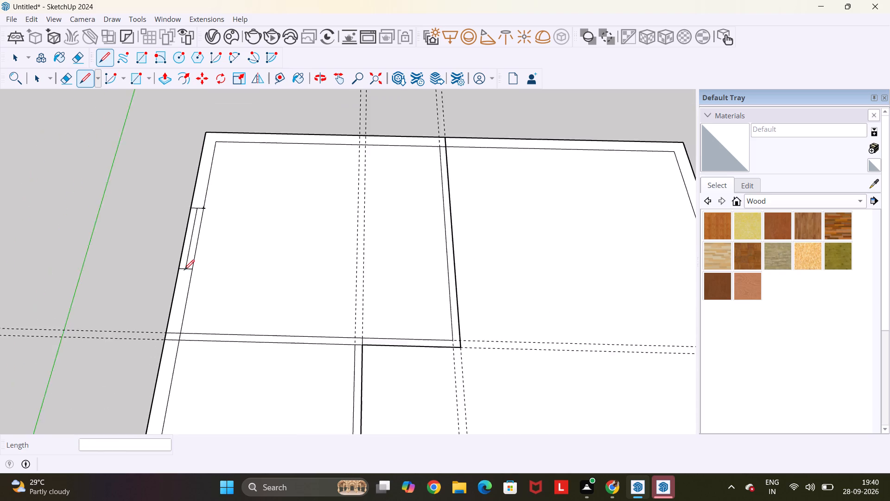
scroll(184, 270, "down", 9)
key("space")
Draw a 9" line across the thickness of the near corner room's wall closest to the red axis.
scroll(172, 360, "down", 7)
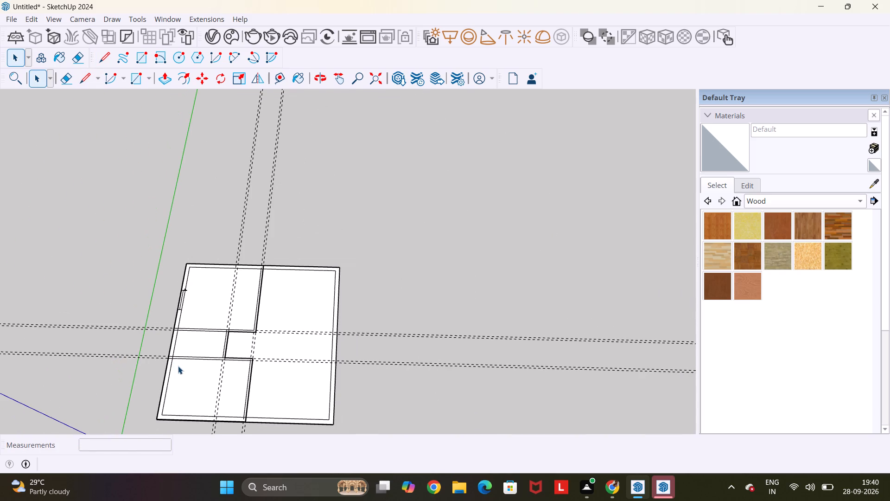
middle_click_drag(178, 366, 187, 325)
scroll(187, 326, "up", 8, "shift")
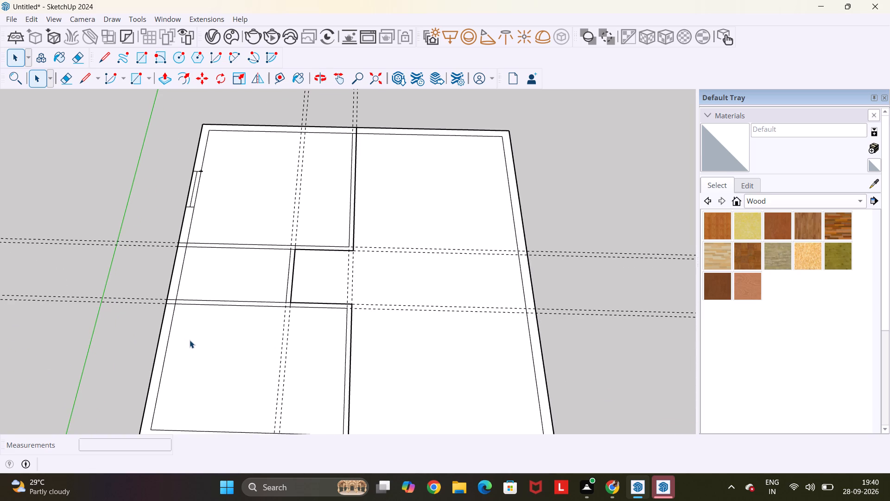
scroll(191, 365, "down", 6)
scroll(194, 382, "up", 4)
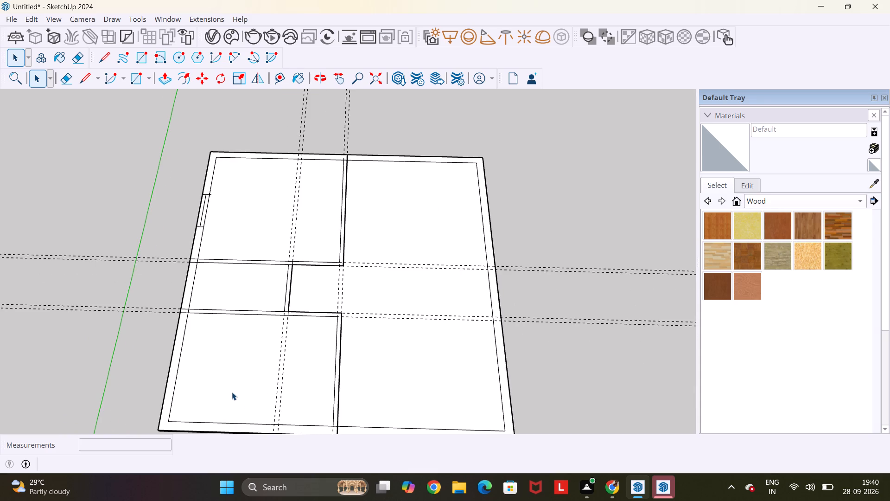
middle_click_drag(233, 391, 240, 317, "shift")
scroll(240, 317, "up", 4)
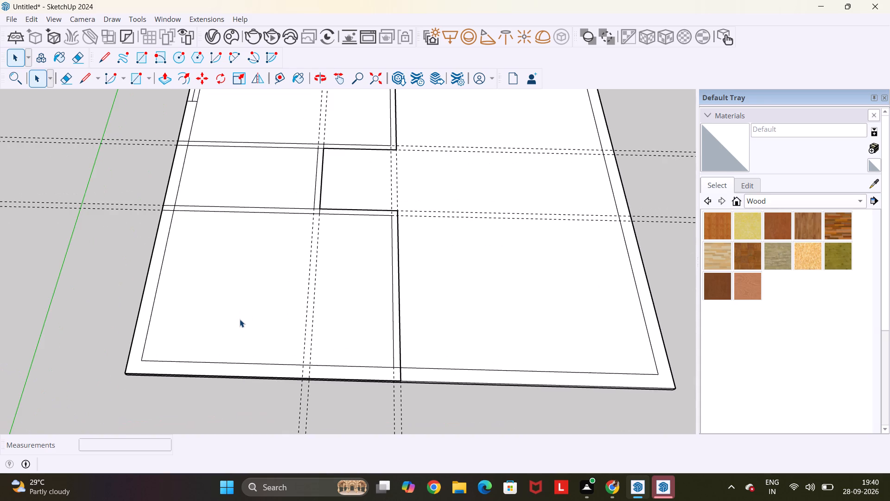
key("l")
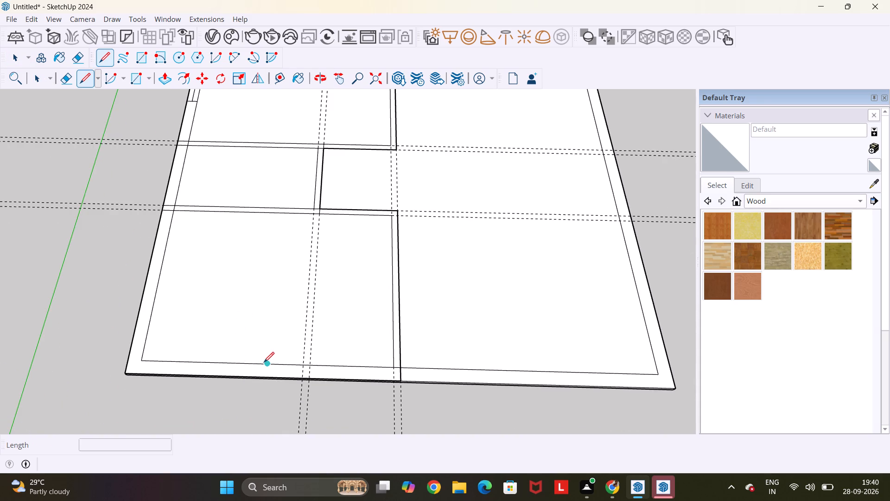
left_click(267, 363)
left_click(265, 378)
scroll(265, 378, "up", 6)
key("Escape")
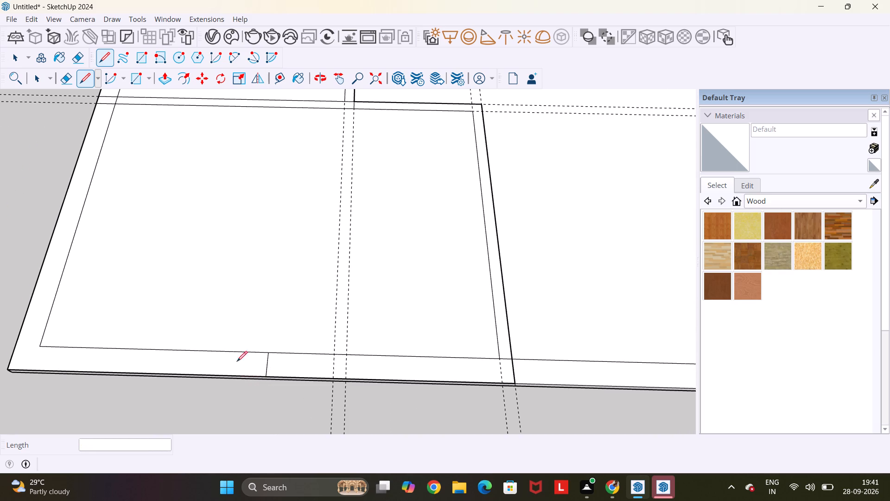
Place a parallel guide line 4' from that cross-wall line, toward the green axis.
key("t")
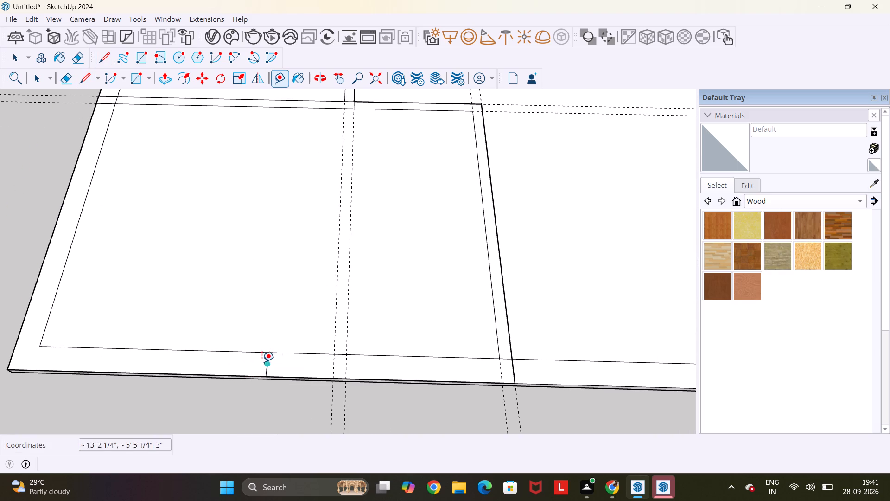
scroll(268, 364, "up", 5)
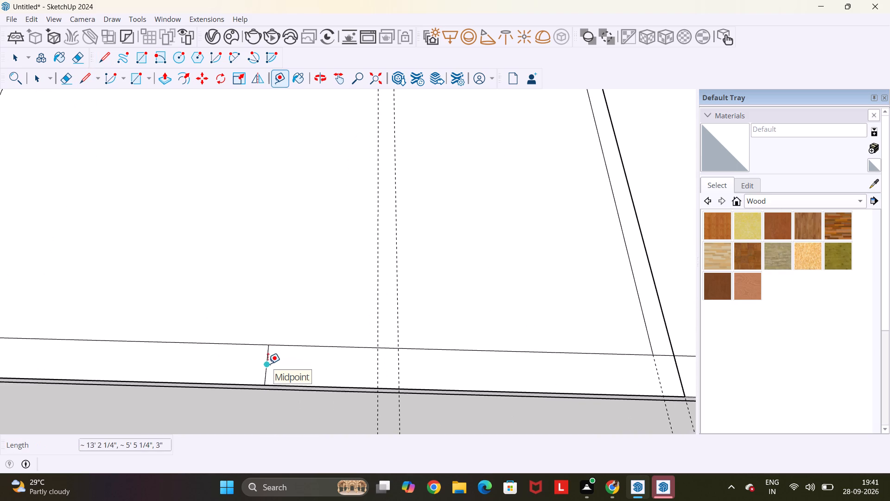
left_click(268, 364)
type("4'")
key("Return")
key("Escape")
key("space")
Draw a second 9" line across the wall on the guide and join both cross-wall lines' midpoints with a 4' line.
scroll(114, 353, "down", 4)
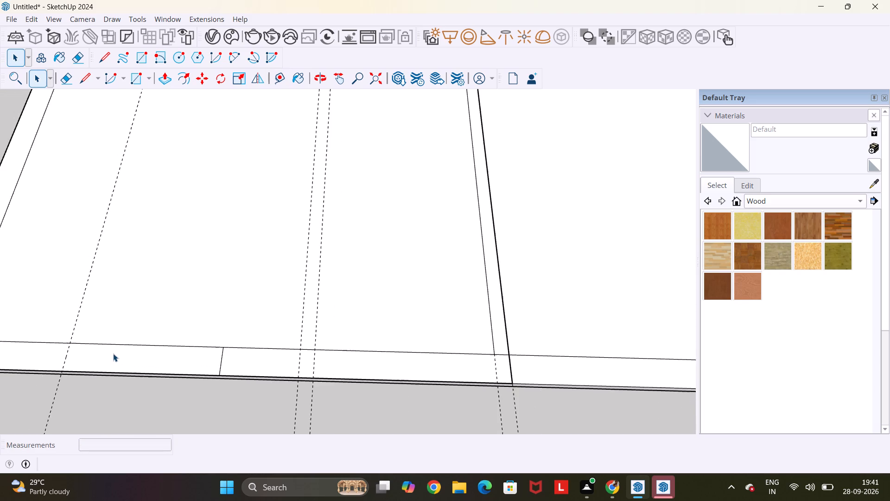
scroll(113, 353, "down", 3)
key("l")
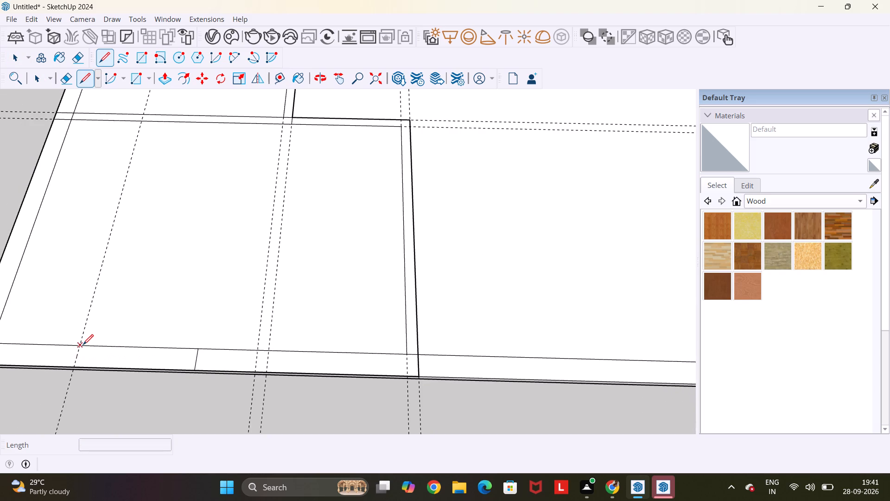
left_click(83, 344)
left_click(73, 366)
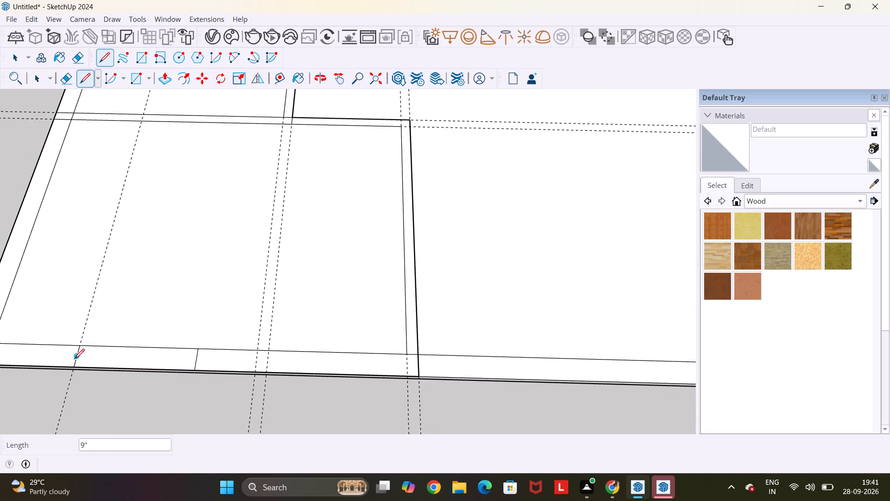
left_click(75, 358)
left_click(198, 362)
key("Escape")
scroll(200, 359, "down", 11)
key("space")
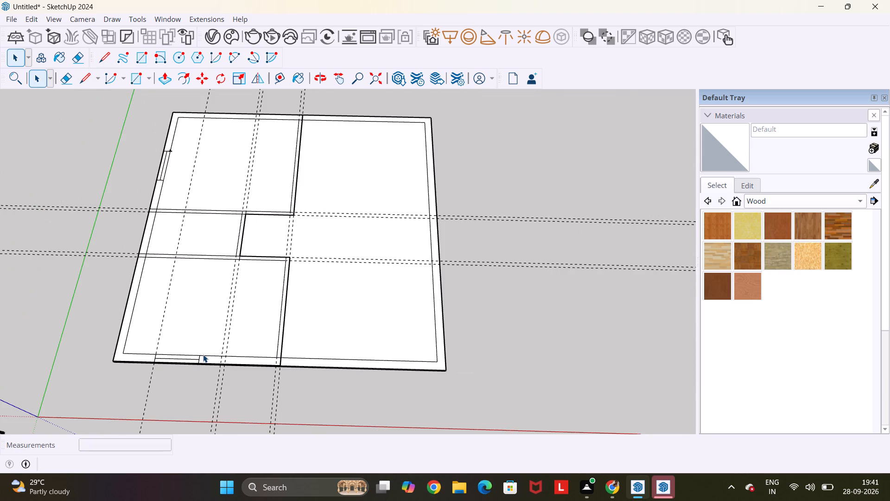
Draw a 9" line across the large room's wall nearest the red axis, near its outer corner, and a 4' mid-wall line from its midpoint.
scroll(376, 370, "up", 8)
key("l")
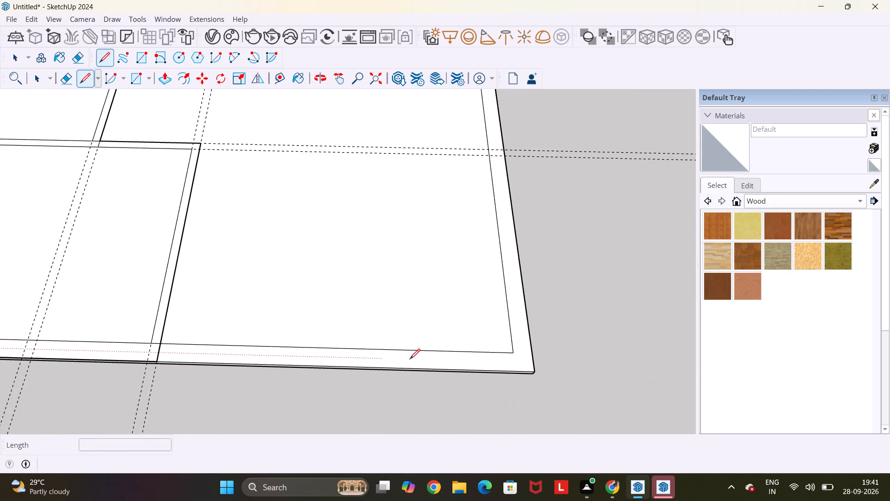
left_click(428, 349)
left_click(430, 368)
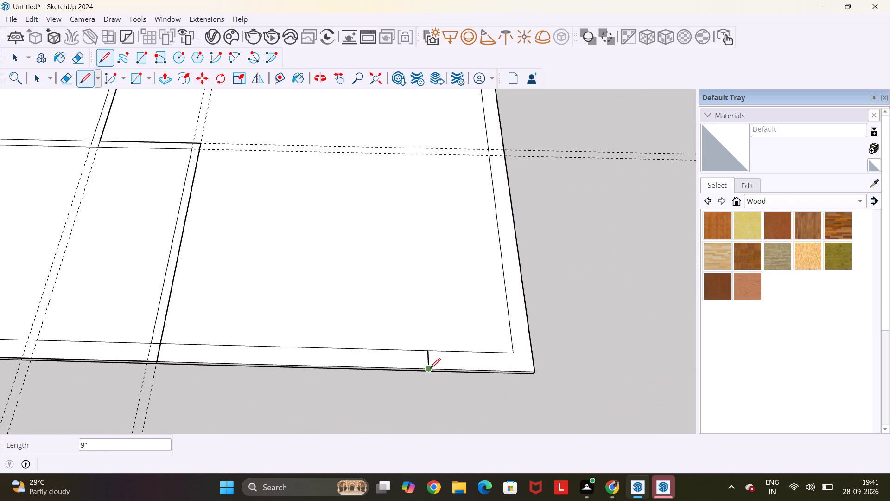
left_click(427, 358)
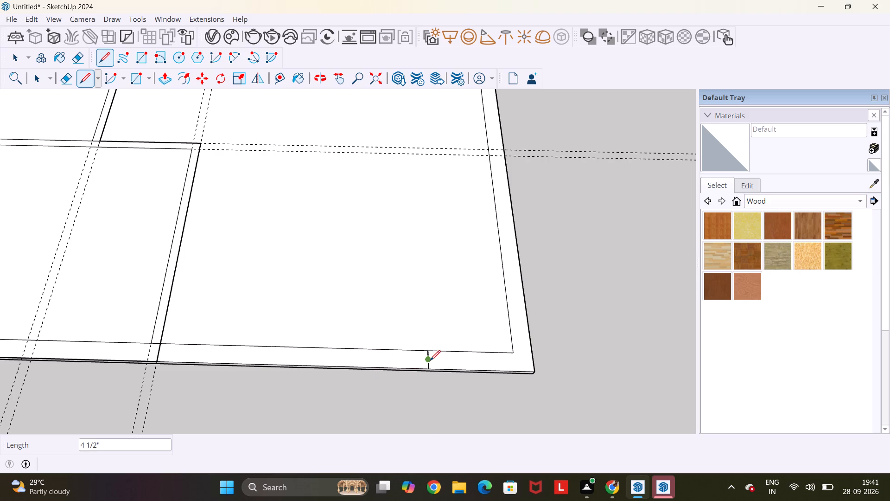
left_click(428, 359)
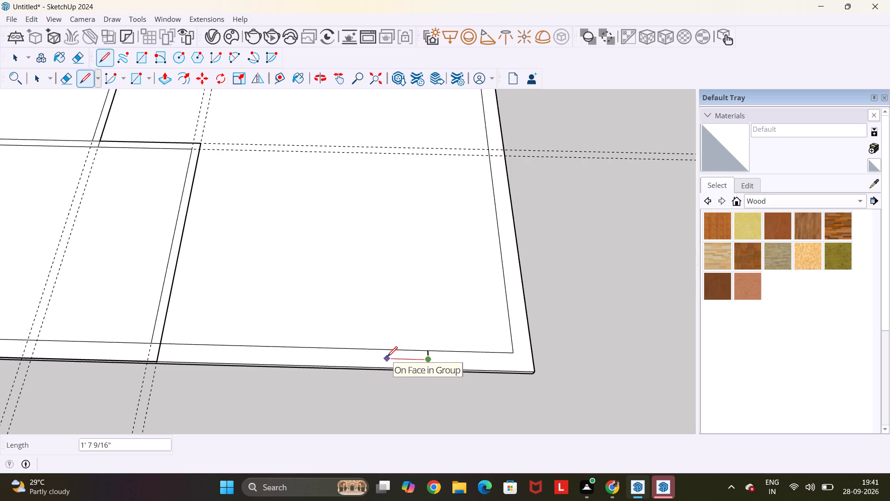
type("4'")
key("Return")
Close that window marking with a 9" line across the wall thickness at the free end of the 4' line.
scroll(360, 340, "up", 6)
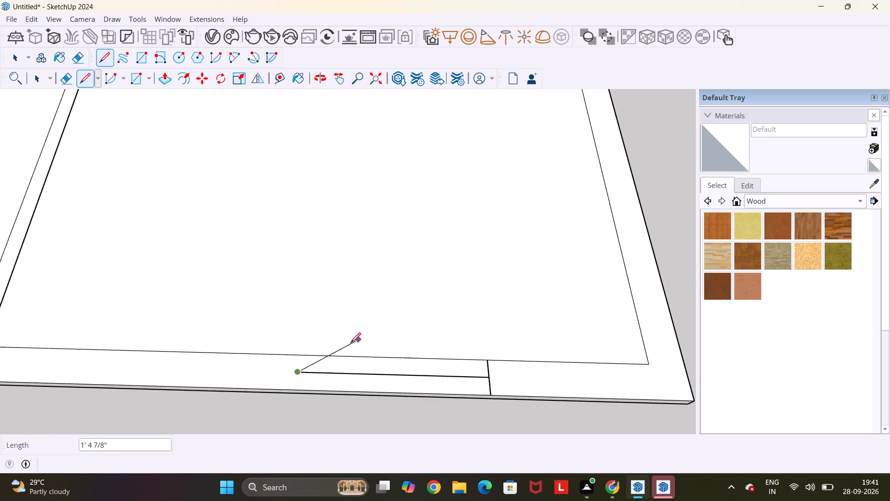
scroll(272, 351, "up", 4)
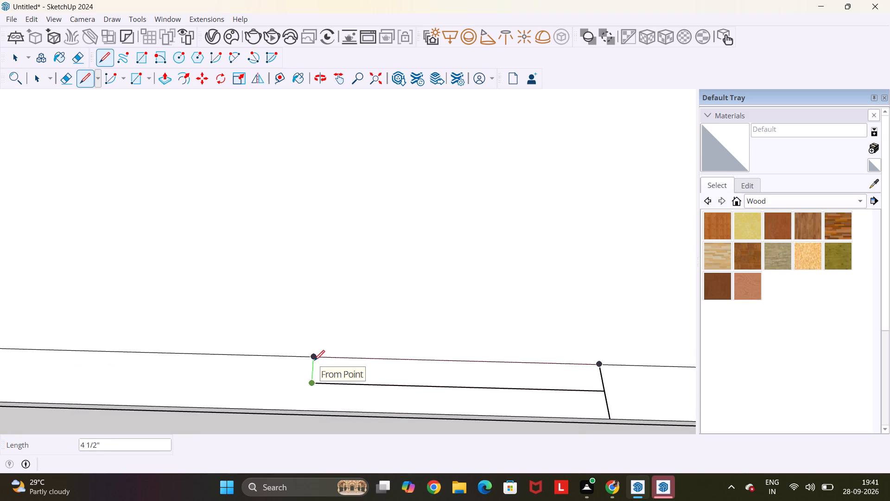
scroll(314, 359, "up", 5)
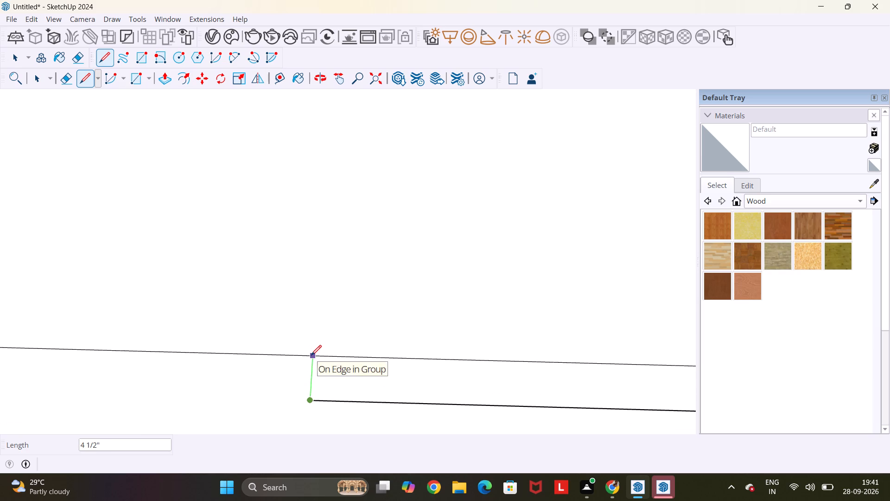
left_click(311, 355)
scroll(311, 355, "down", 13)
scroll(311, 381, "up", 5)
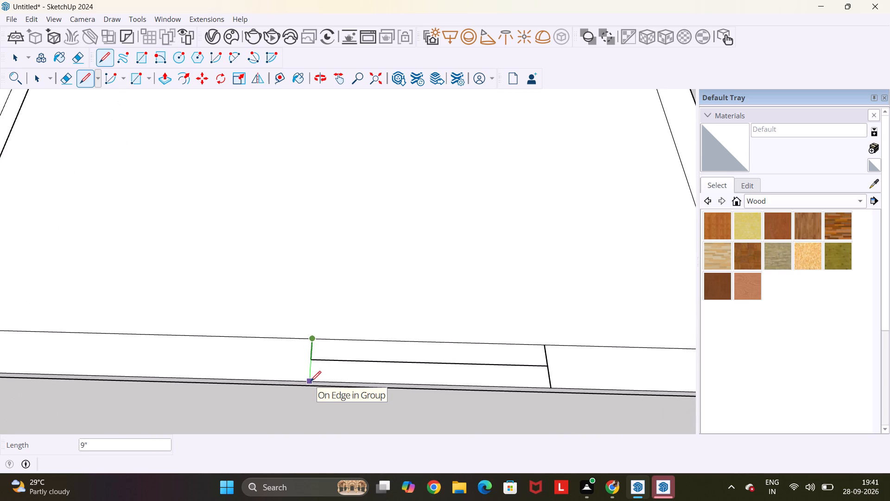
left_click(311, 381)
key("Escape")
key("space")
Draw a 9" line across the large room's wall farthest from the green axis, near the far corner, and a 4' mid-wall line from its midpoint.
scroll(311, 381, "down", 18)
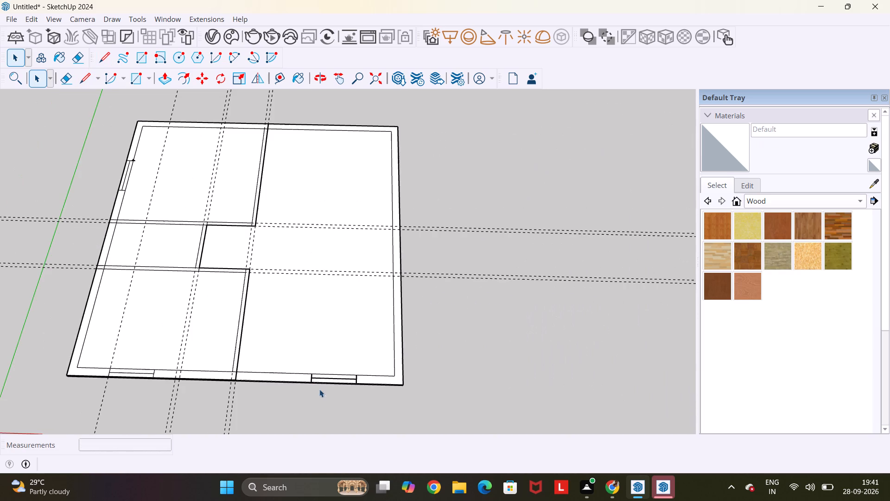
middle_click_drag(360, 405, 368, 397)
scroll(374, 378, "up", 1)
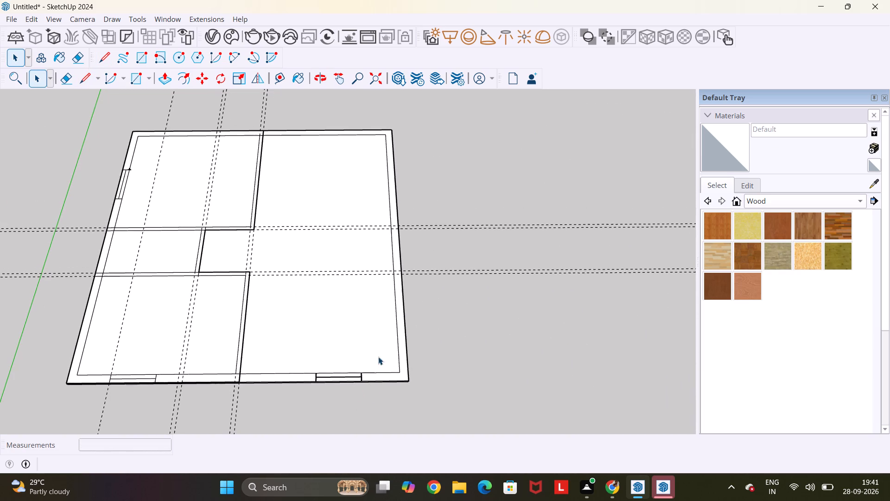
scroll(424, 171, "up", 5)
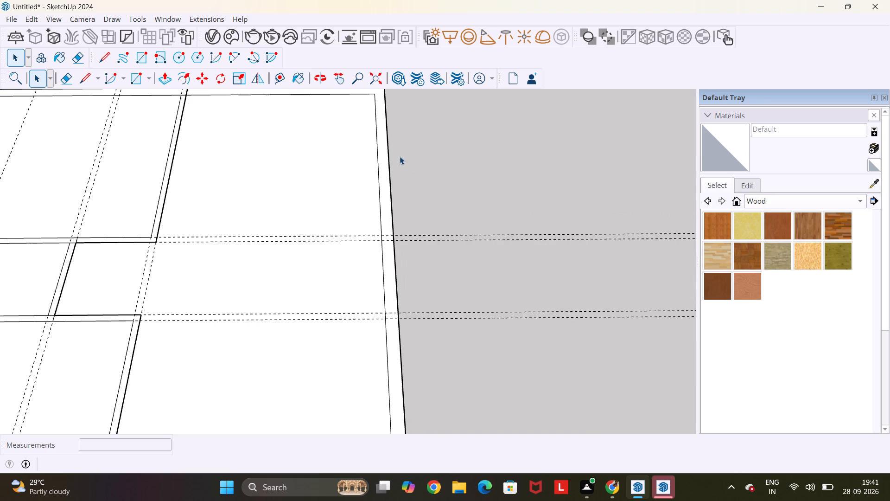
key("l")
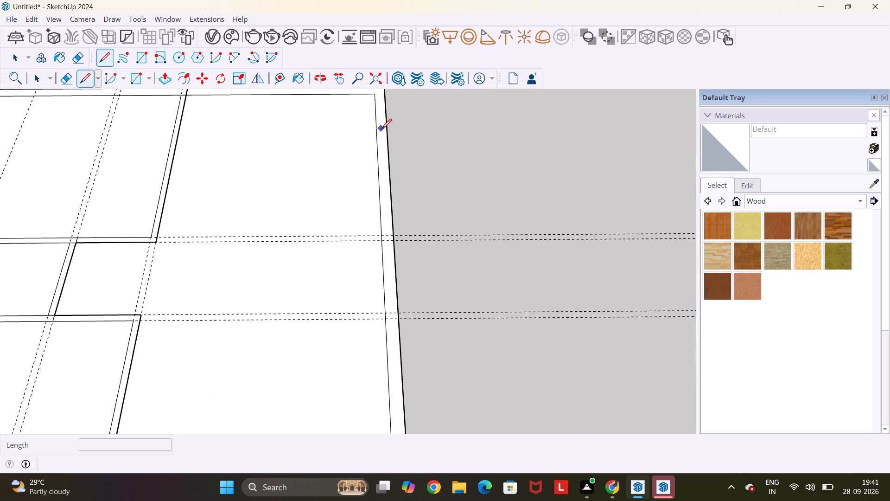
left_click(376, 131)
left_click(387, 132)
scroll(375, 135, "up", 12)
key("Escape")
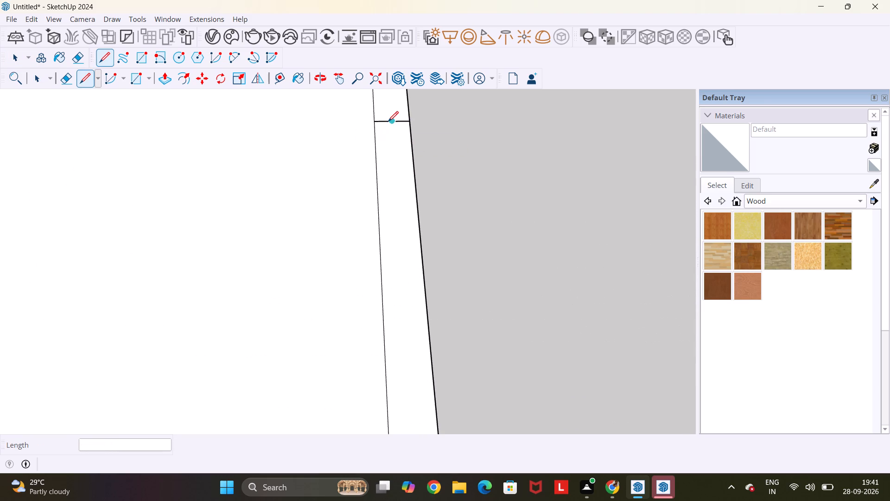
left_click(389, 122)
type("4'")
key("Return")
Close this window marking with a line across the full wall thickness at the 4' line's free end.
scroll(400, 214, "down", 5)
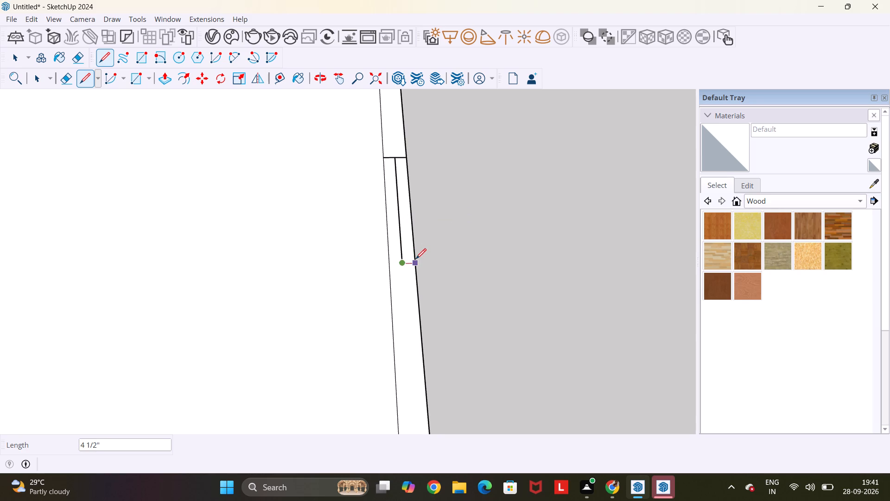
left_click(416, 262)
left_click(387, 262)
key("Escape")
scroll(386, 262, "down", 5)
key("space")
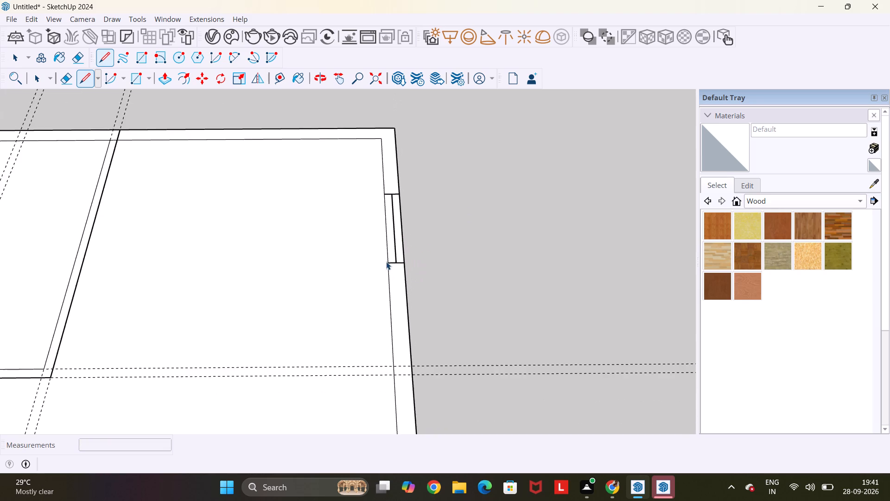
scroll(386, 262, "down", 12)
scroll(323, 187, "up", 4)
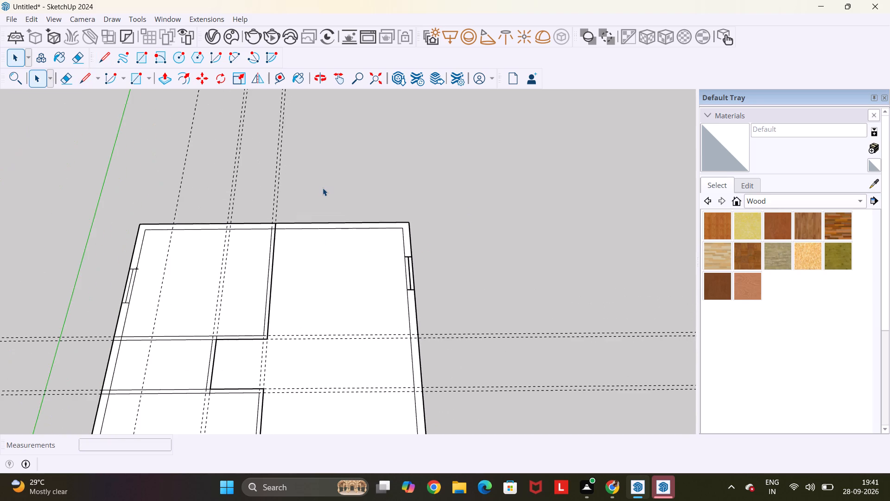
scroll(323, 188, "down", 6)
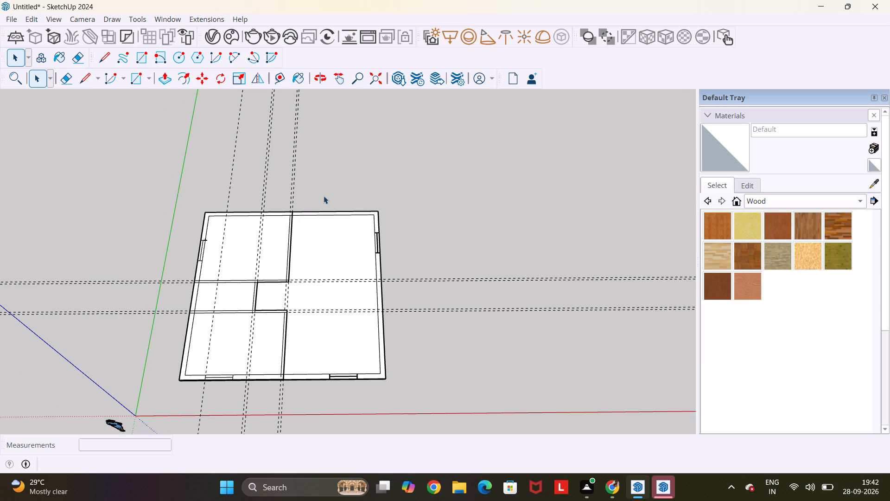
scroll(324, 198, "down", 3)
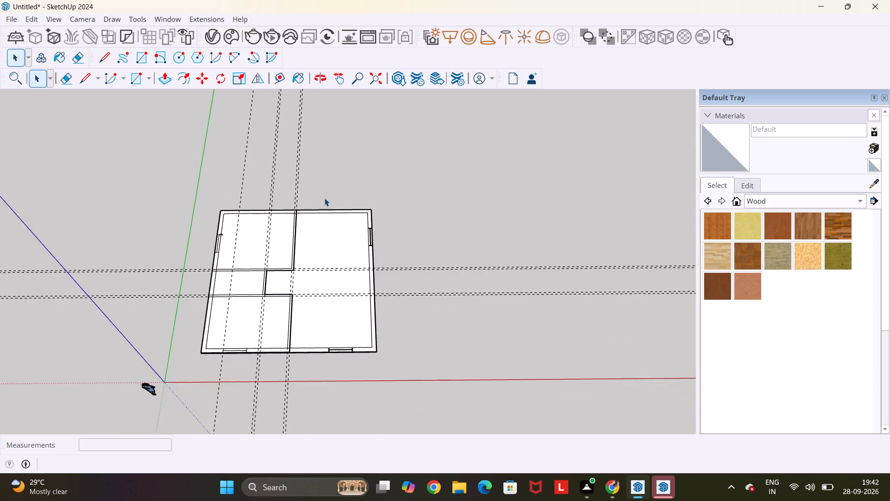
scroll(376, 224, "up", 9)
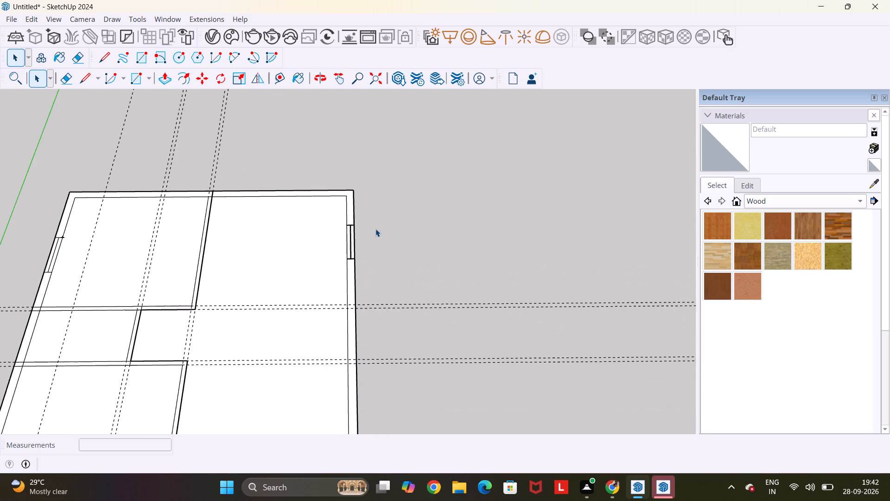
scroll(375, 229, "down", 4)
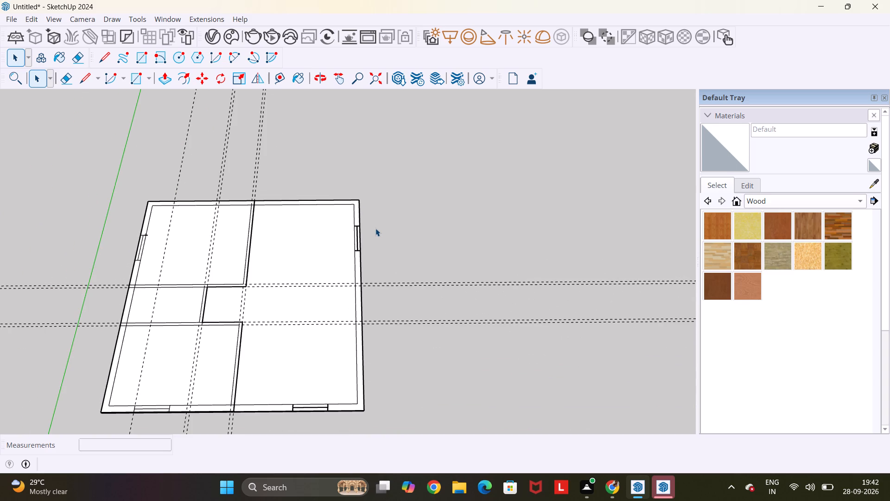
Undo the last window marking, on the large room's wall farthest from the green axis.
scroll(375, 228, "up", 4)
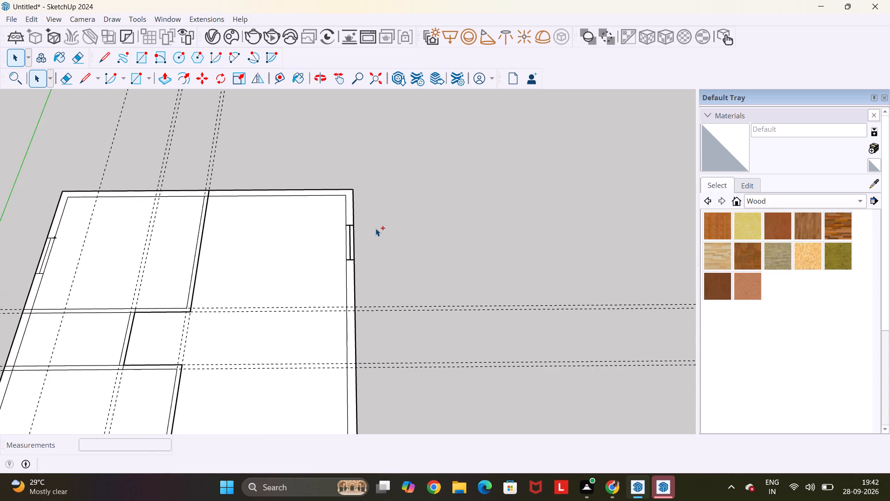
key("ctrl+z")
key("ctrl+z")
key("ctrl+z")
key("ctrl+z")
scroll(320, 209, "up", 5)
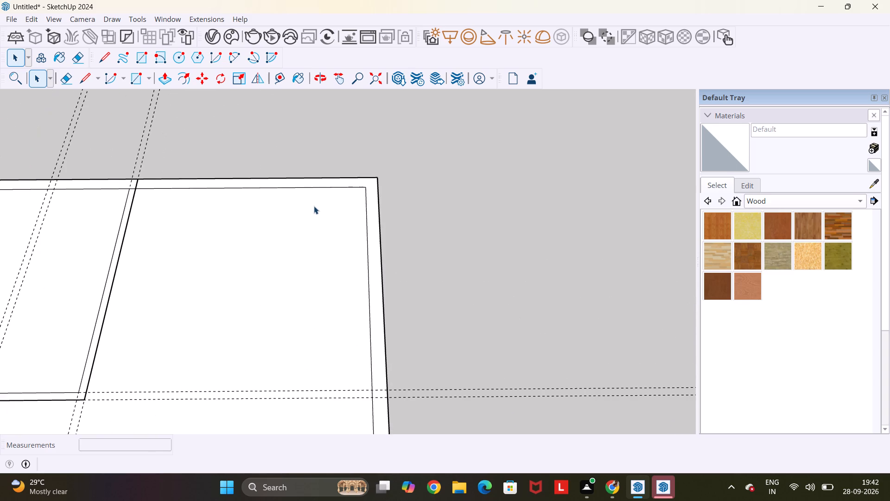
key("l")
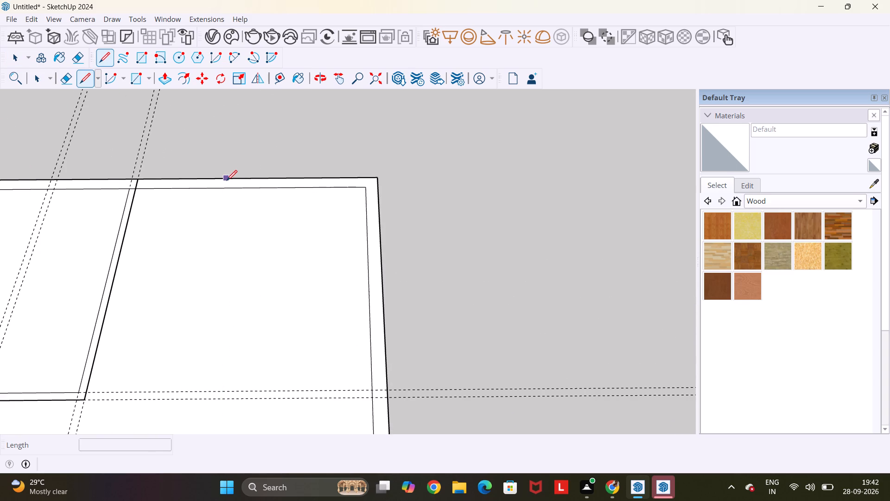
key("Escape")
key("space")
Delete all construction guides from the model.
scroll(230, 186, "down", 13)
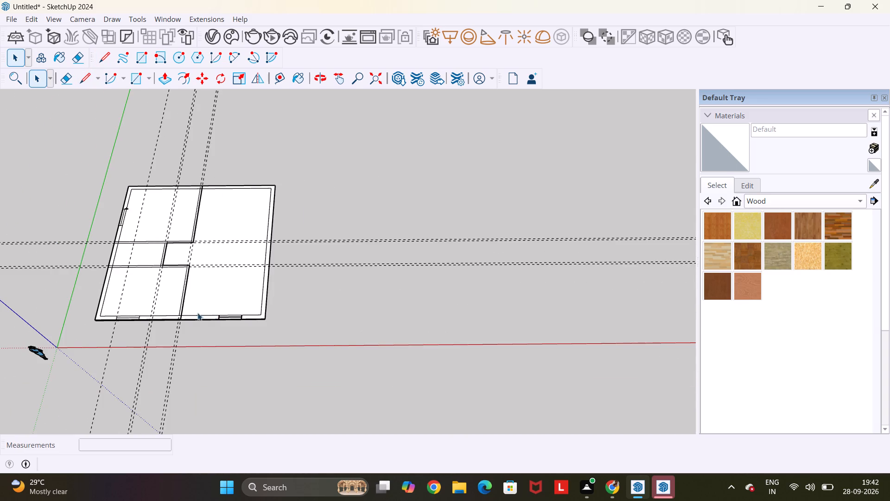
middle_click_drag(174, 319, 203, 327)
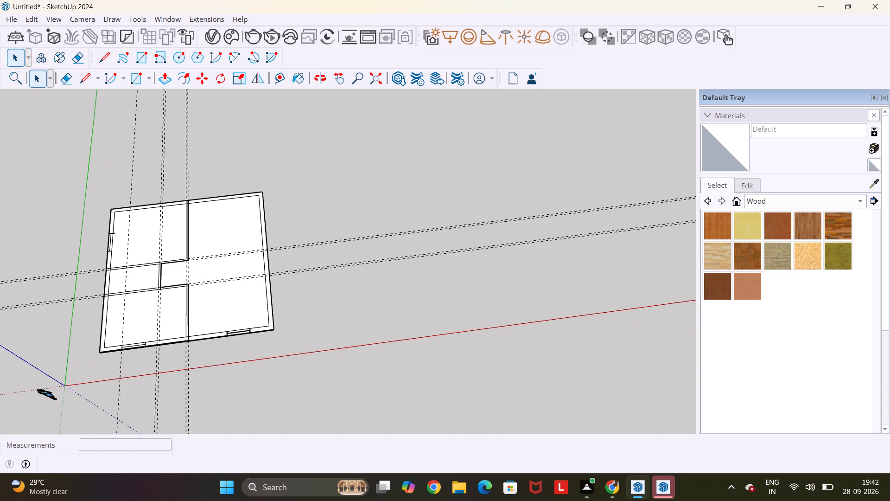
left_click(35, 18)
left_click(65, 141)
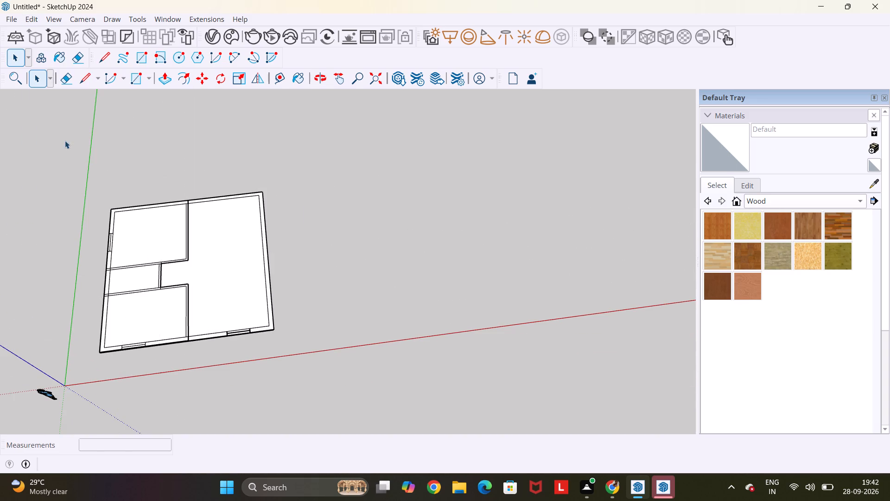
Draw a line across the small middle room's outer wall near the far bedroom, and a 1.5' mid-wall line from its midpoint.
scroll(111, 302, "up", 13)
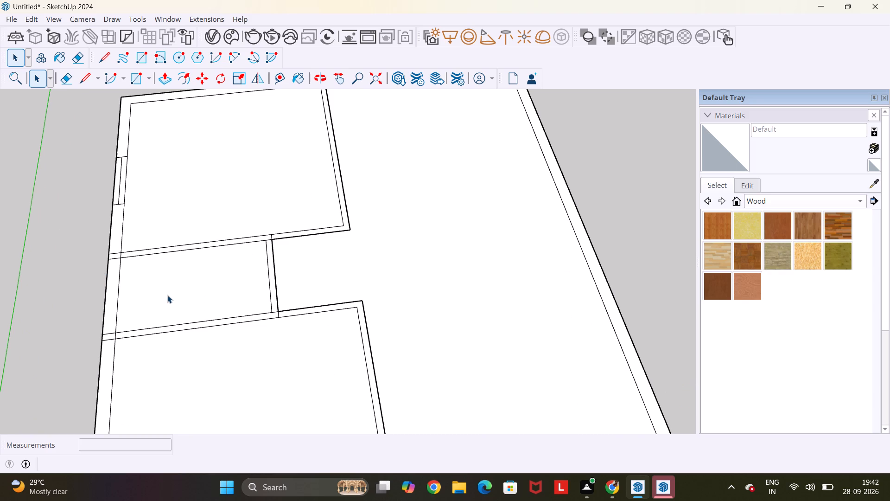
key("l")
left_click(106, 275)
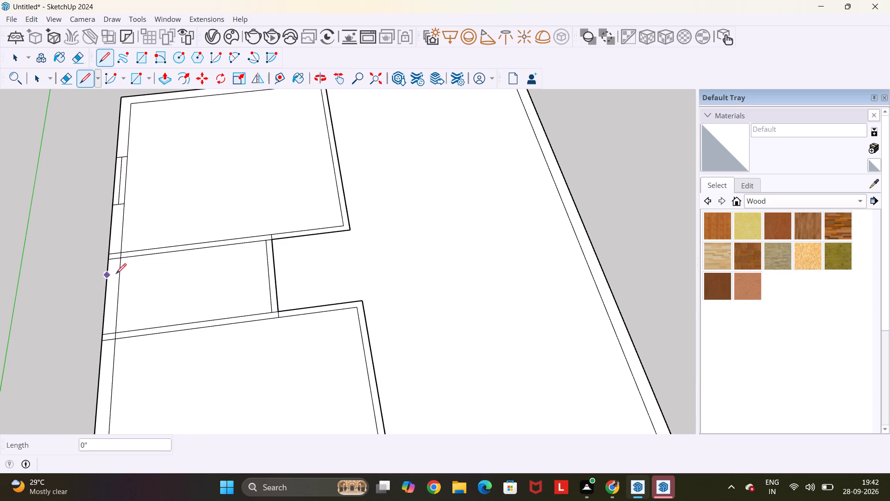
left_click(120, 273)
scroll(120, 273, "up", 9)
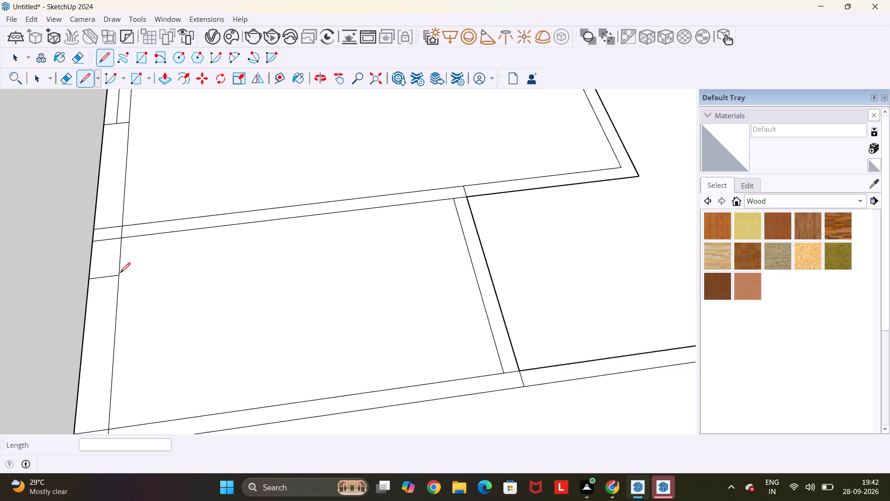
scroll(120, 273, "up", 2)
left_click(98, 276)
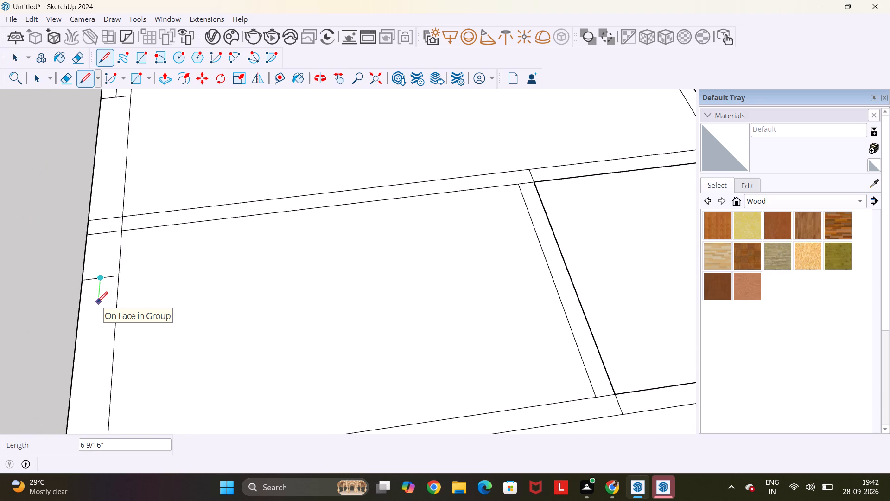
type("1.5'")
key("Return")
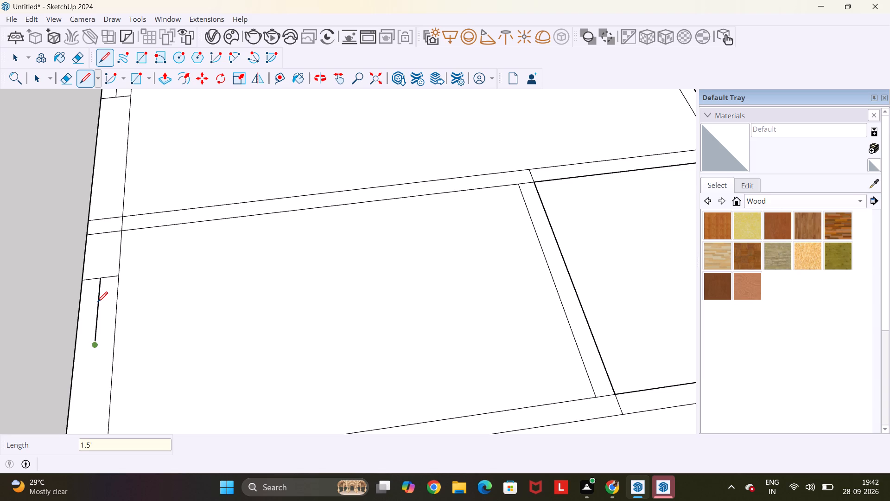
Close the small middle room's window marking with a line across the full wall thickness at the 1.5' line's free end.
scroll(98, 302, "down", 5)
left_click(108, 337)
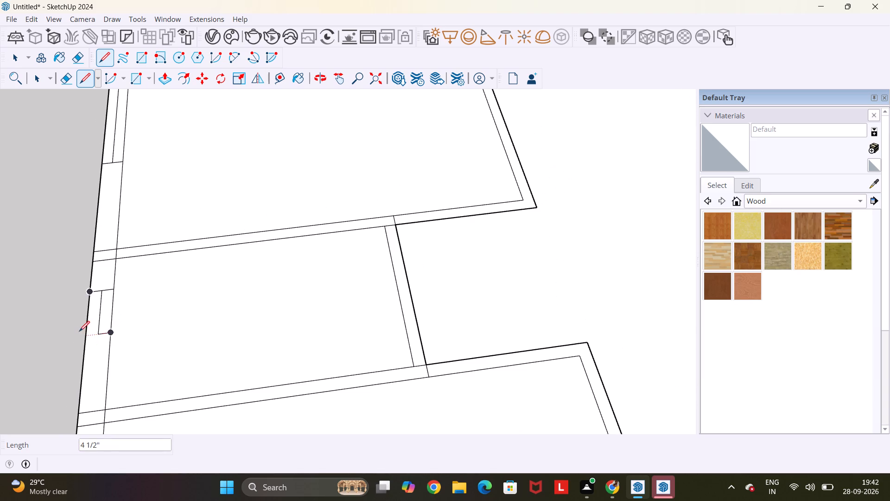
left_click(87, 335)
left_click(97, 335)
key("Escape")
key("space")
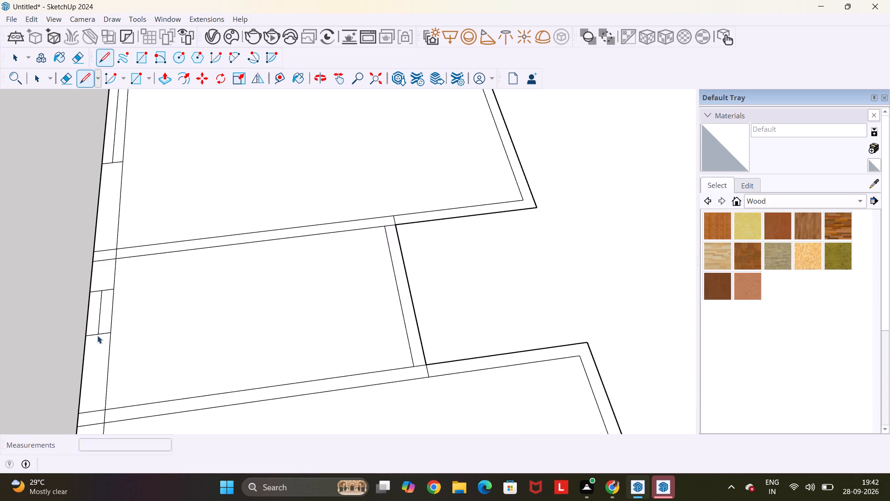
key("space")
Erase the two short lines crossing the outer wall where the partition between the middle room and the near bedroom meets it.
scroll(97, 335, "down", 18)
scroll(110, 359, "up", 13)
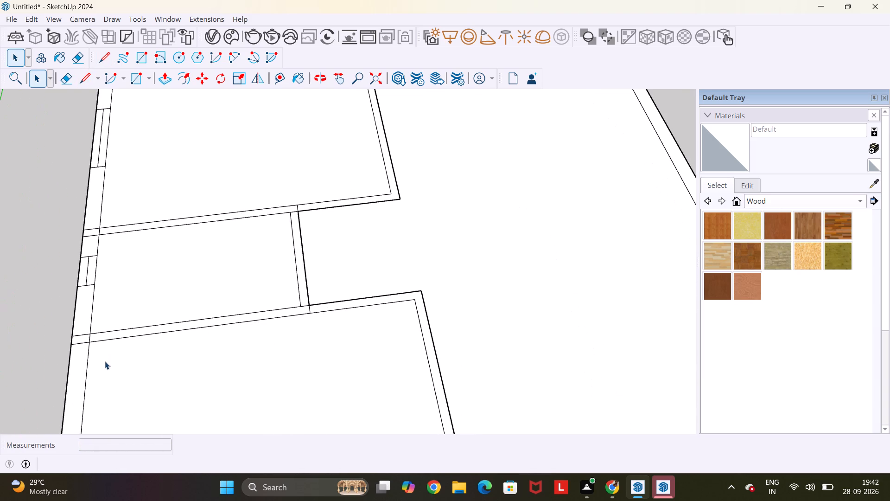
key("e")
left_click_drag(81, 332, 76, 371)
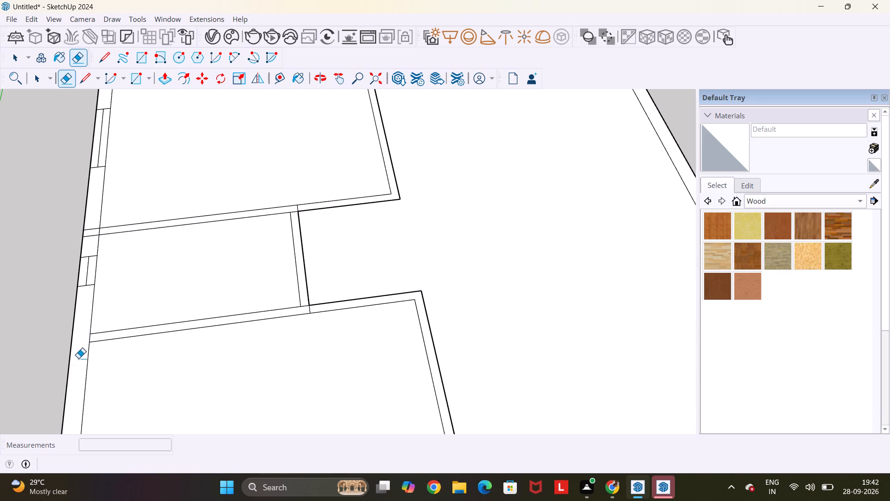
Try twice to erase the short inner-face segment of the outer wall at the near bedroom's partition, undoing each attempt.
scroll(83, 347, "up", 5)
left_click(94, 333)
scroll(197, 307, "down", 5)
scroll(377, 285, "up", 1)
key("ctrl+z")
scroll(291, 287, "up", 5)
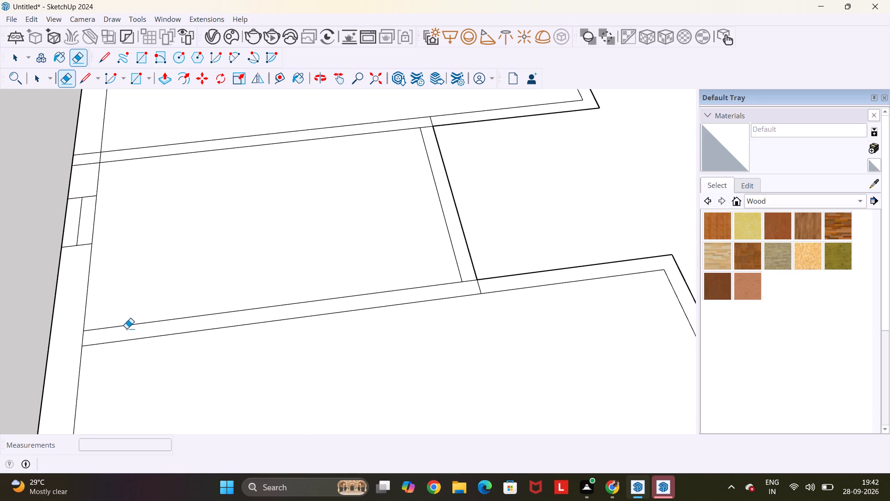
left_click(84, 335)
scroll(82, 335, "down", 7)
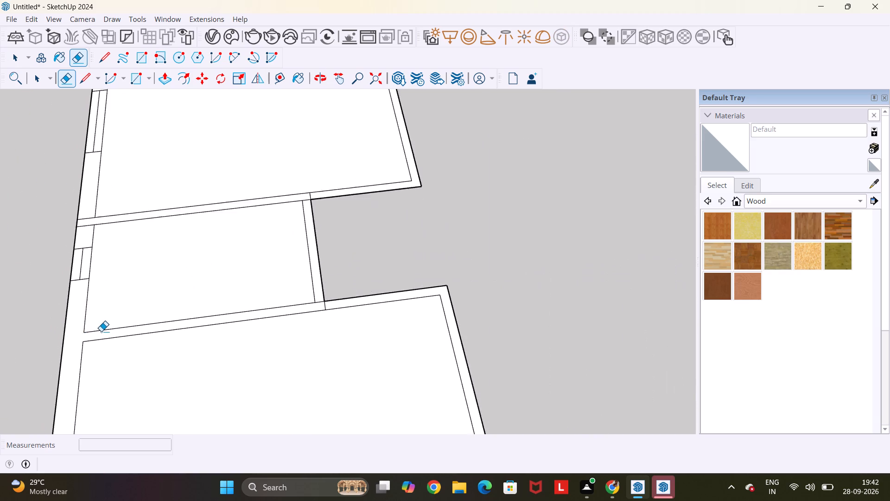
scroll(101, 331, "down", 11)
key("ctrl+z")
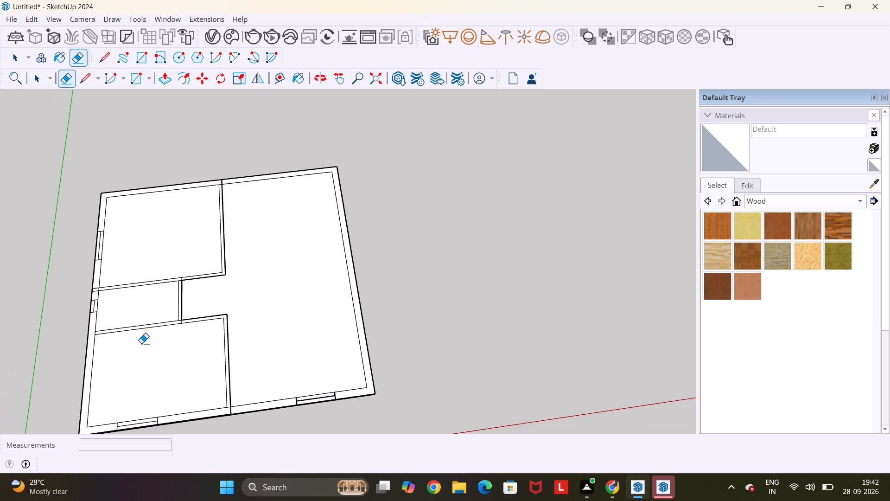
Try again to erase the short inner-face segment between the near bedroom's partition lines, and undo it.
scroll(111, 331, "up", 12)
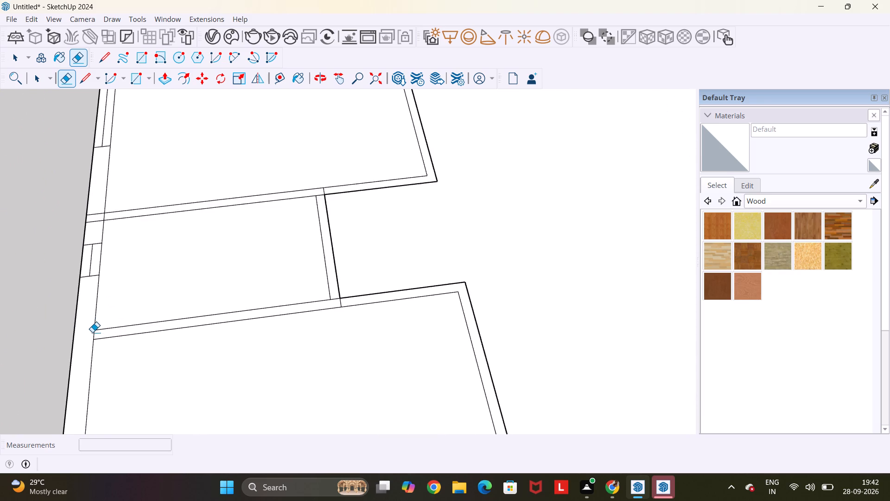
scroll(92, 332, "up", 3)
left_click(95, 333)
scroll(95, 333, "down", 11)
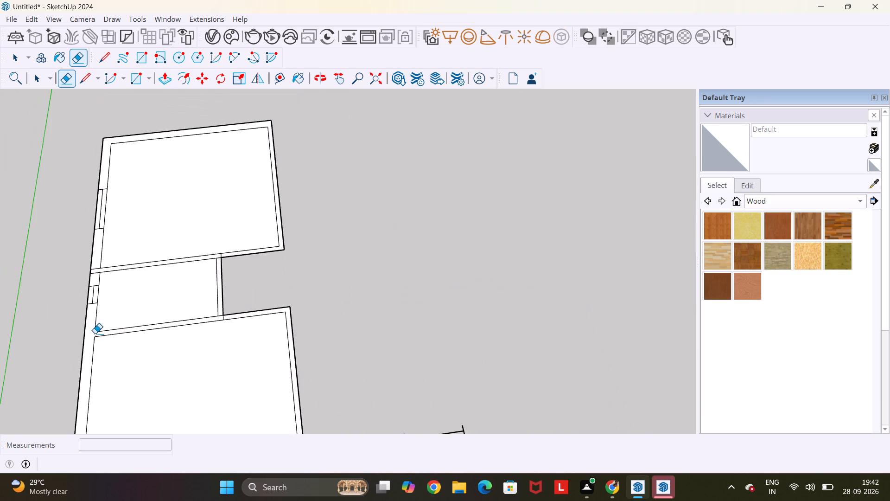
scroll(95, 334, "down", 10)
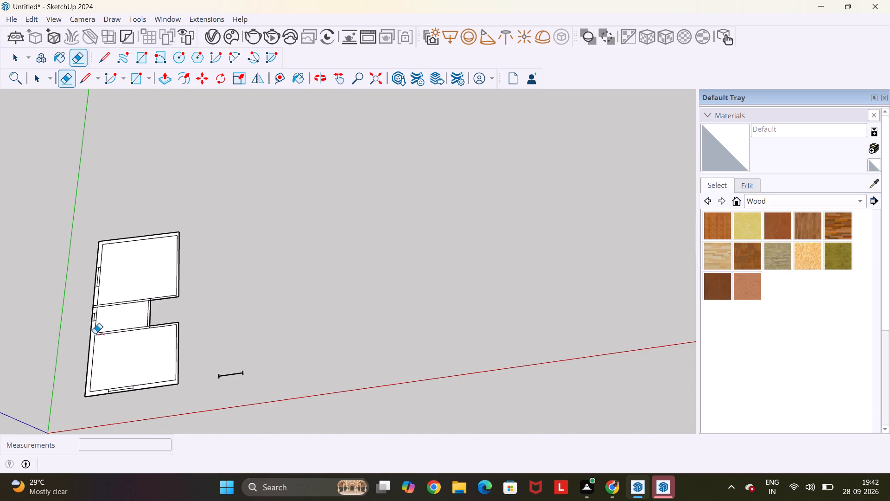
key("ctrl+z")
Erase the two short lines crossing the outer wall where the partition between the far bedroom and the middle room meets it.
middle_click_drag(240, 365, 199, 200)
scroll(199, 209, "up", 1)
scroll(144, 288, "up", 4)
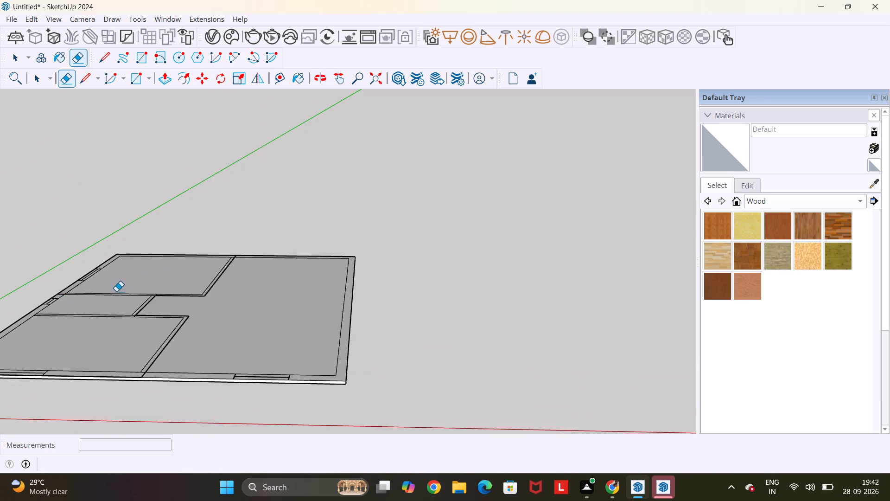
scroll(116, 291, "up", 9)
middle_click_drag(95, 299, 95, 394)
scroll(95, 394, "down", 10)
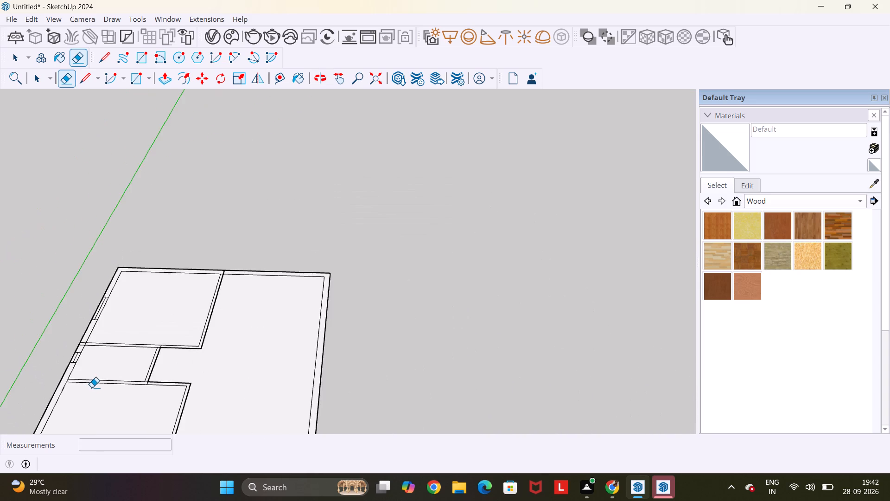
scroll(92, 387, "down", 2)
scroll(75, 342, "up", 17)
left_click_drag(65, 378, 60, 408)
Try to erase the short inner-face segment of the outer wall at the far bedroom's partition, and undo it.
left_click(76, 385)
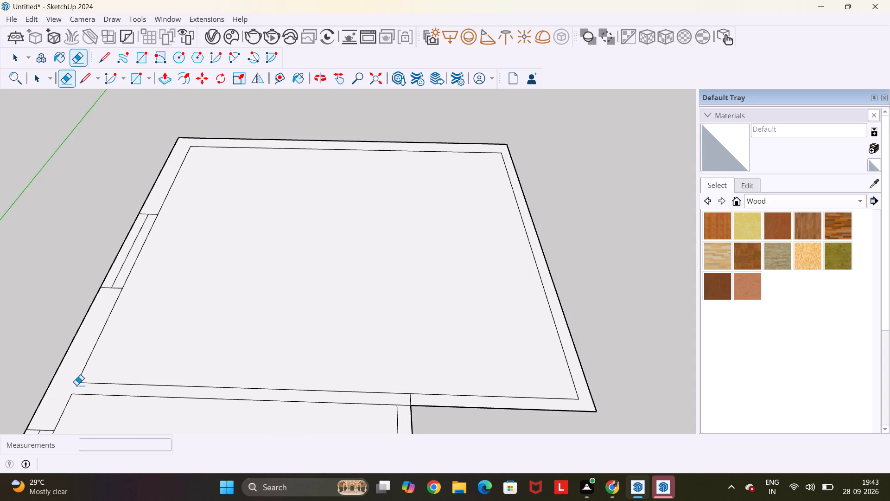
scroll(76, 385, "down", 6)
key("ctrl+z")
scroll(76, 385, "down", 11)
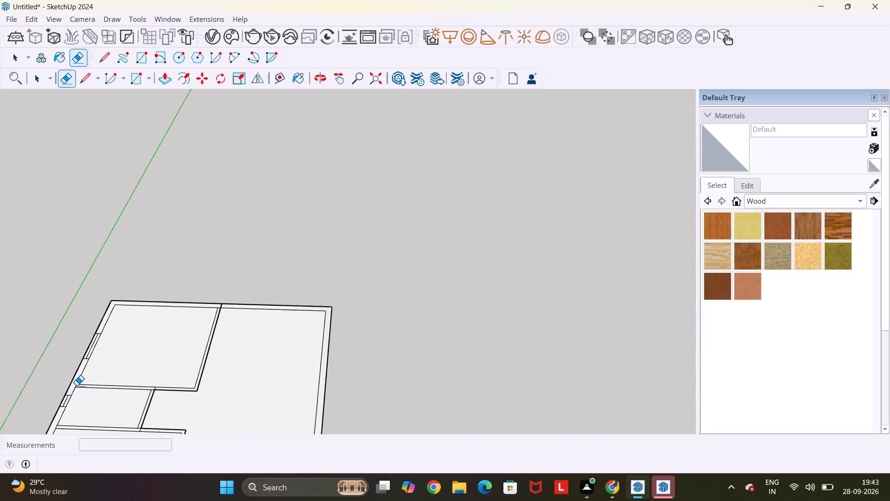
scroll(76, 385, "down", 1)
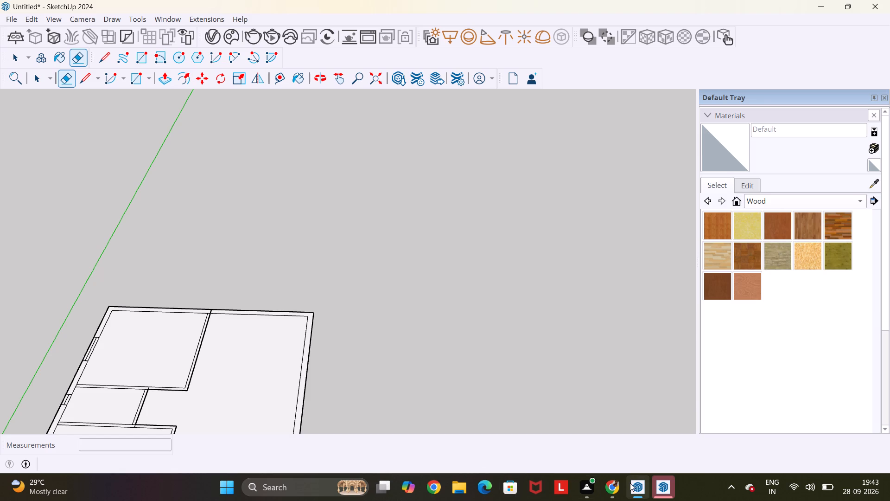
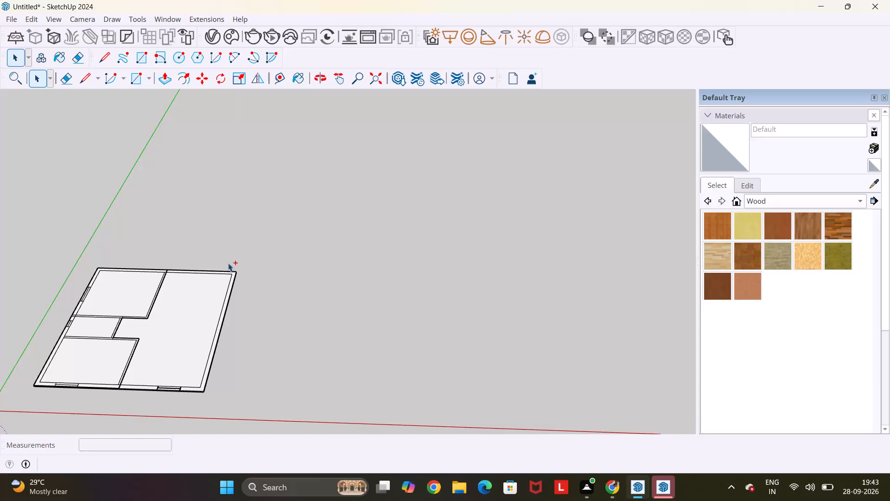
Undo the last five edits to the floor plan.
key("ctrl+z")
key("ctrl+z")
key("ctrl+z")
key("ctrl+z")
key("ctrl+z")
Select the entire floor plan with its walls and rooms and delete it.
scroll(267, 252, "down", 7)
left_click_drag(267, 250, 134, 341)
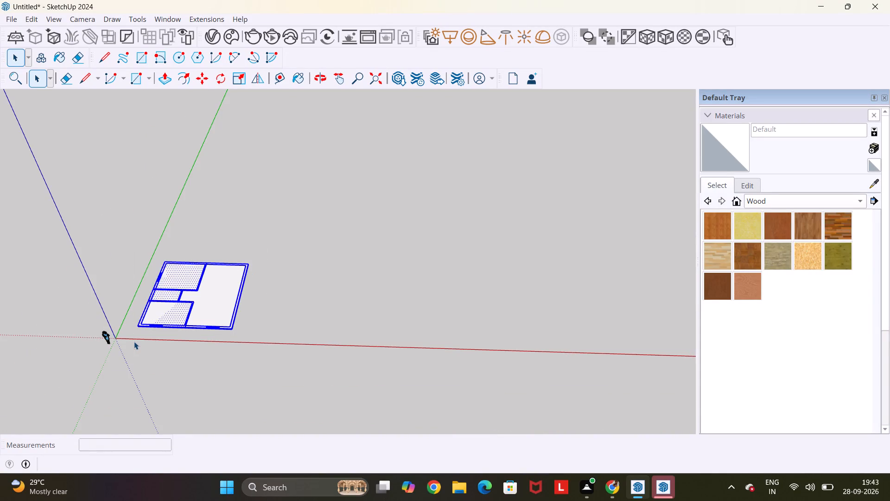
key("Delete")
Draw a new 30' by 30' rectangle on the ground near the origin as the slab outline.
key("r")
left_click(208, 238)
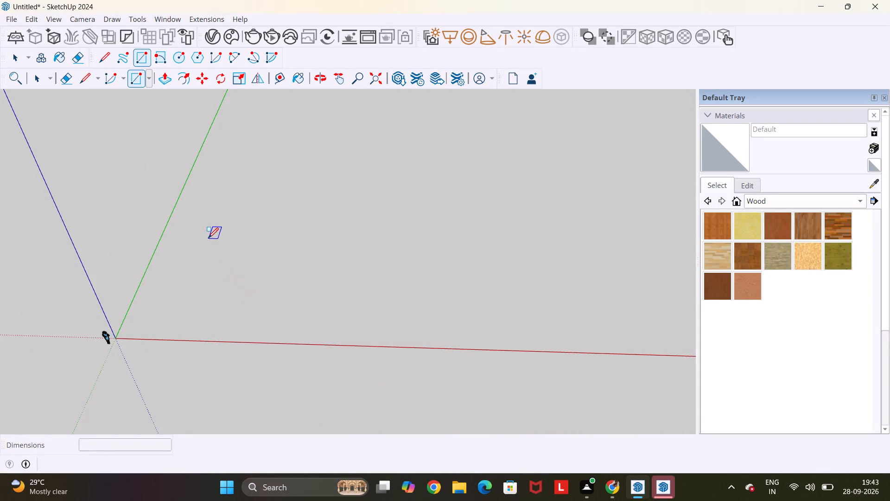
type("30',30'")
key("Return")
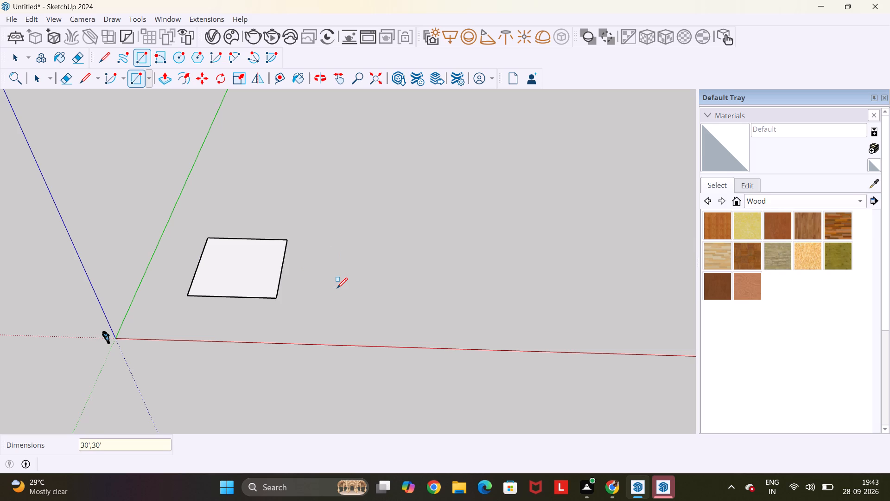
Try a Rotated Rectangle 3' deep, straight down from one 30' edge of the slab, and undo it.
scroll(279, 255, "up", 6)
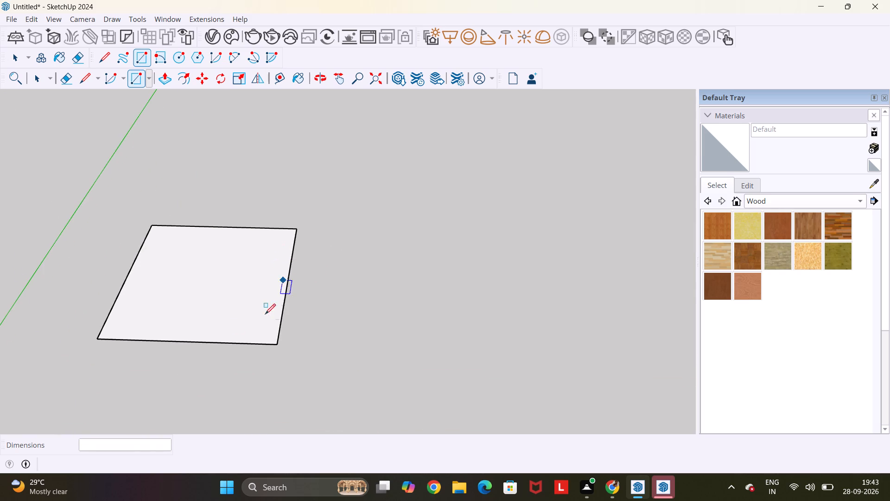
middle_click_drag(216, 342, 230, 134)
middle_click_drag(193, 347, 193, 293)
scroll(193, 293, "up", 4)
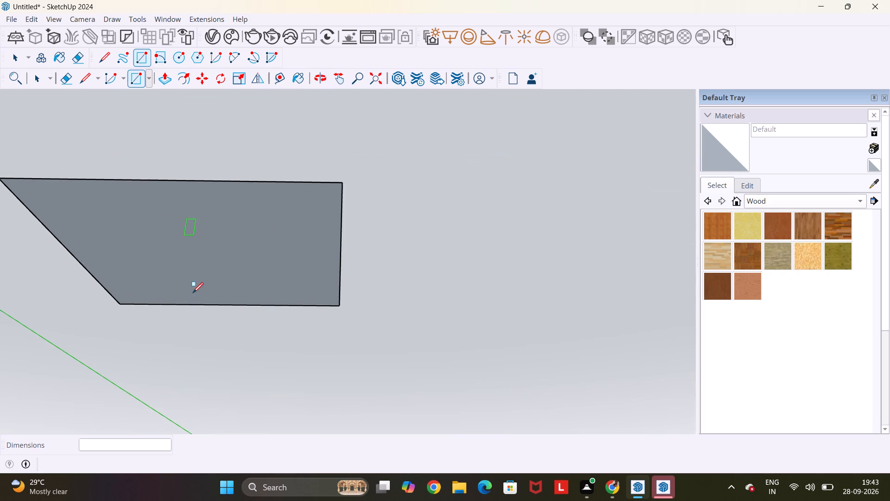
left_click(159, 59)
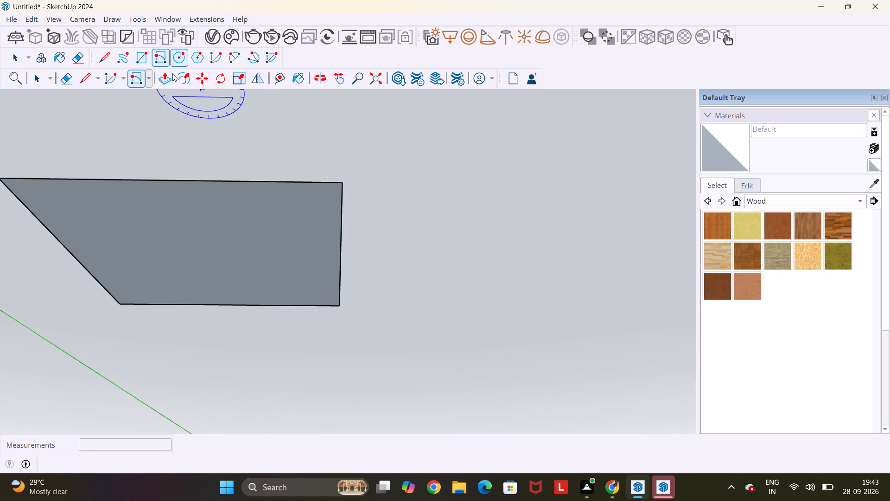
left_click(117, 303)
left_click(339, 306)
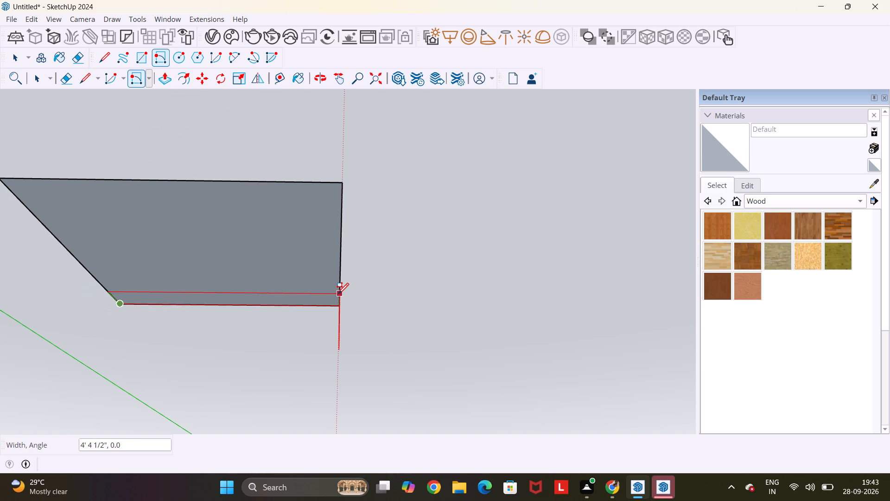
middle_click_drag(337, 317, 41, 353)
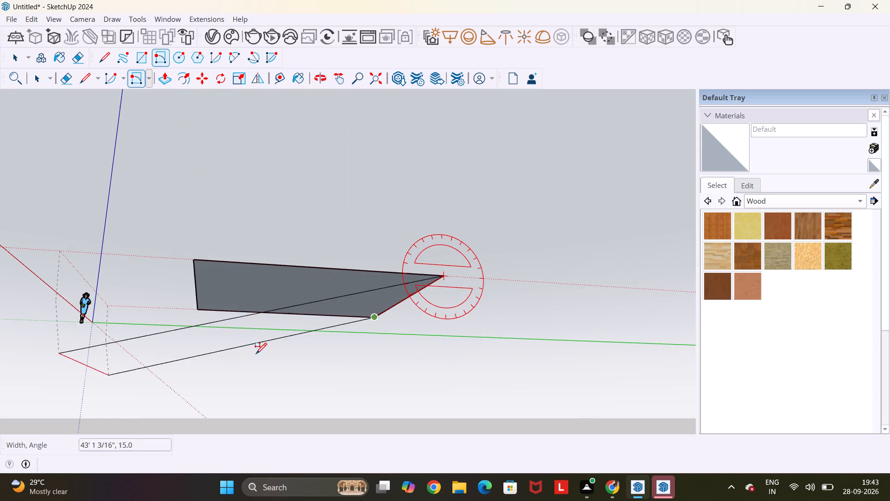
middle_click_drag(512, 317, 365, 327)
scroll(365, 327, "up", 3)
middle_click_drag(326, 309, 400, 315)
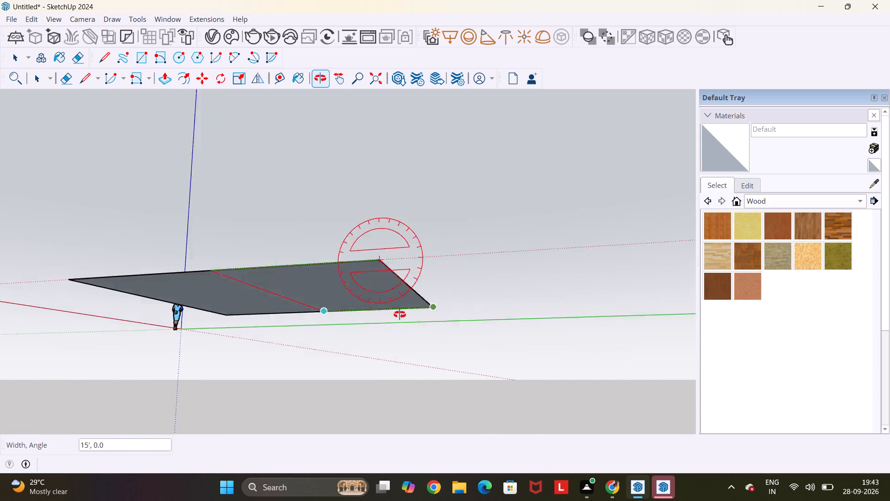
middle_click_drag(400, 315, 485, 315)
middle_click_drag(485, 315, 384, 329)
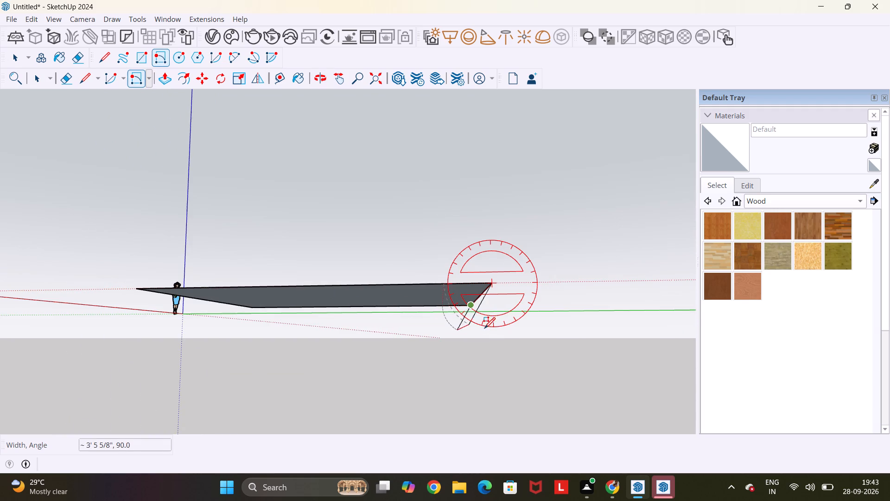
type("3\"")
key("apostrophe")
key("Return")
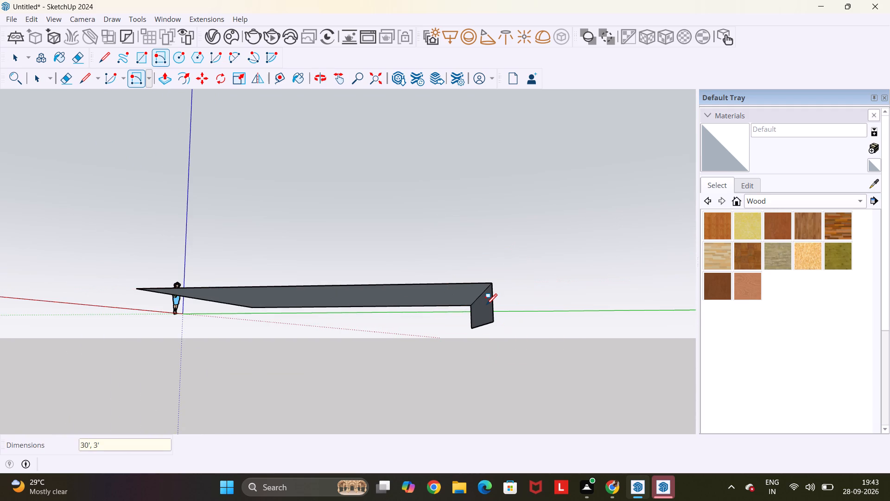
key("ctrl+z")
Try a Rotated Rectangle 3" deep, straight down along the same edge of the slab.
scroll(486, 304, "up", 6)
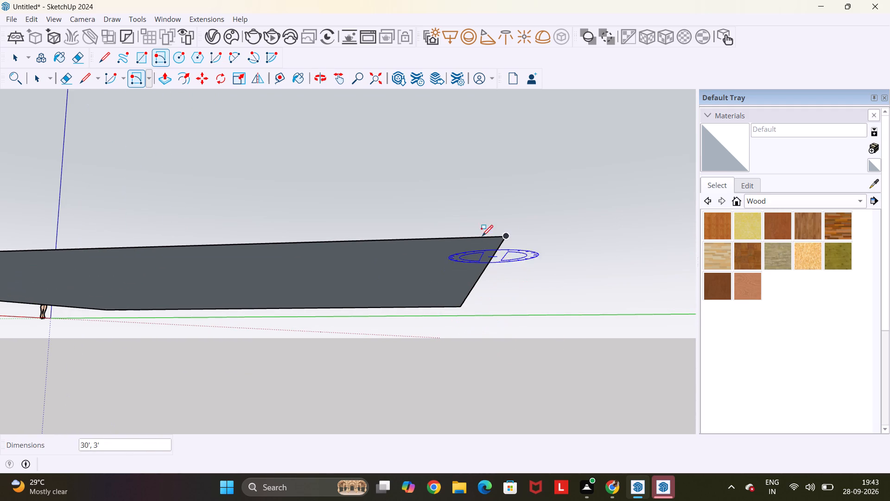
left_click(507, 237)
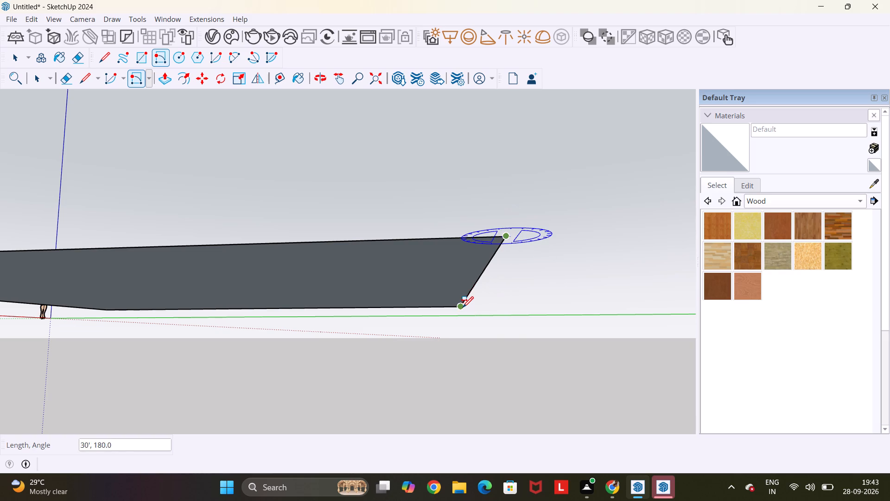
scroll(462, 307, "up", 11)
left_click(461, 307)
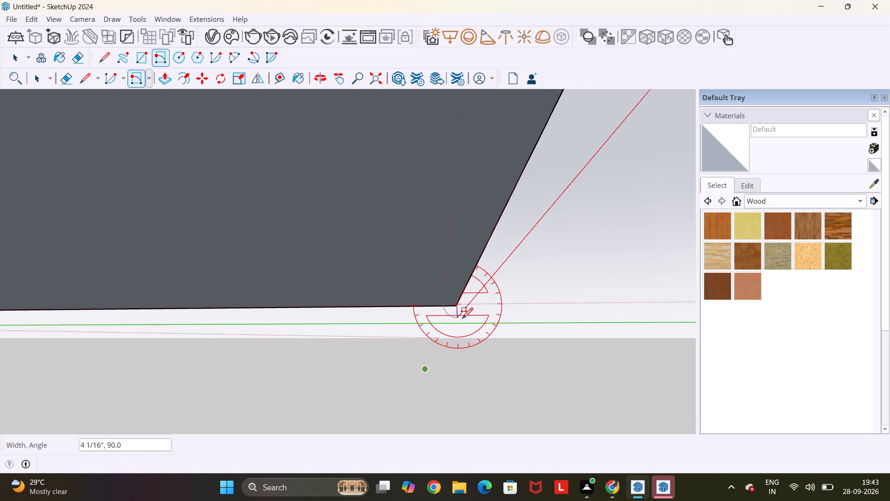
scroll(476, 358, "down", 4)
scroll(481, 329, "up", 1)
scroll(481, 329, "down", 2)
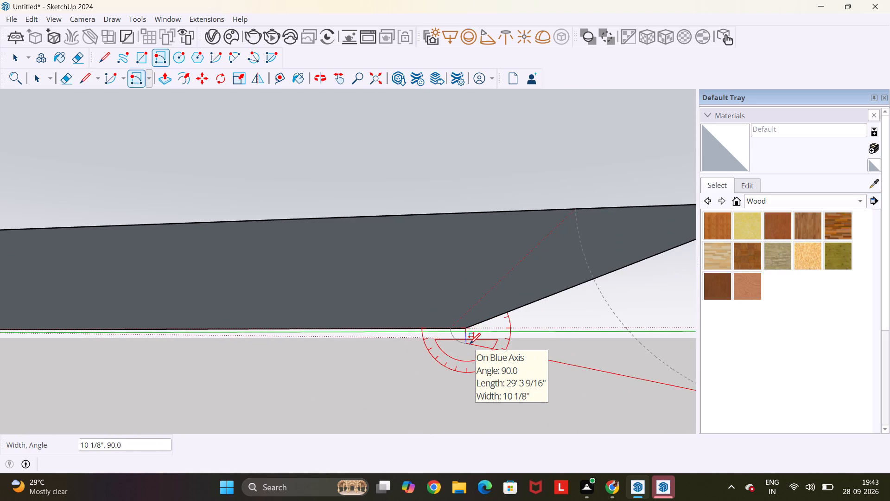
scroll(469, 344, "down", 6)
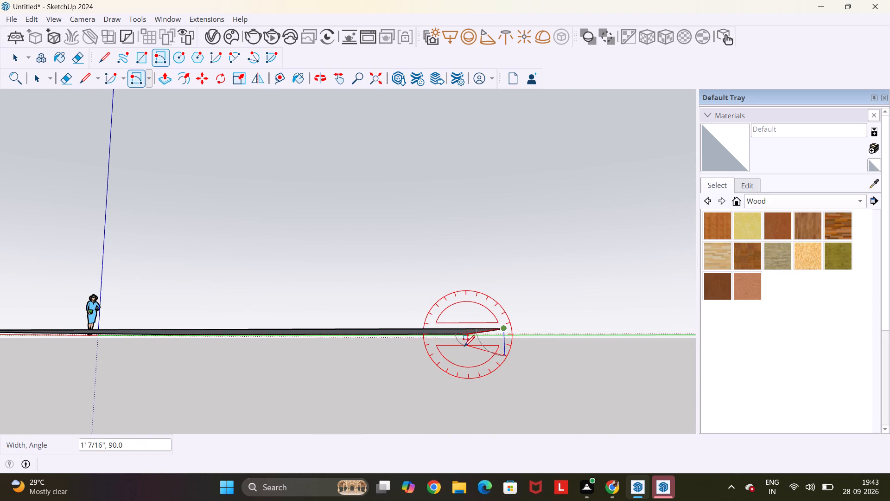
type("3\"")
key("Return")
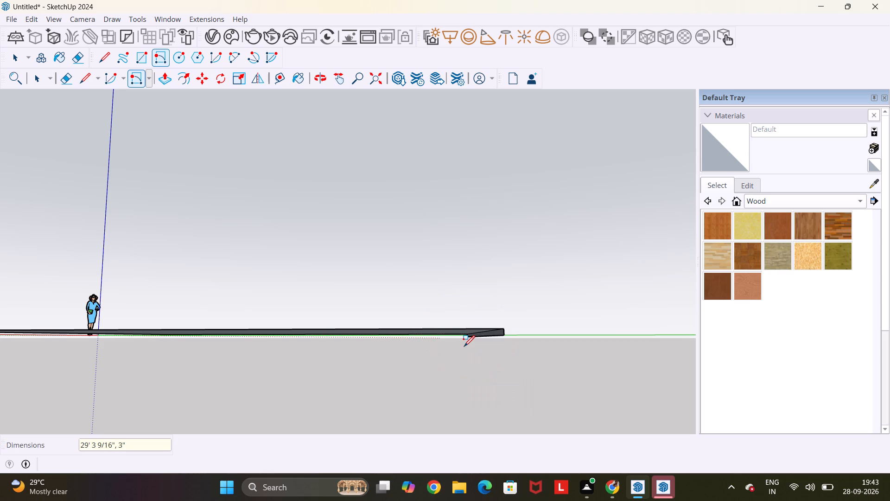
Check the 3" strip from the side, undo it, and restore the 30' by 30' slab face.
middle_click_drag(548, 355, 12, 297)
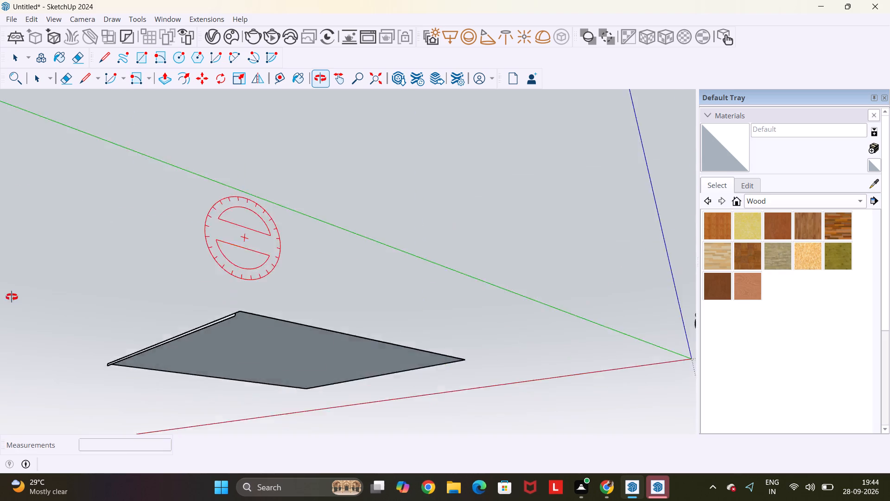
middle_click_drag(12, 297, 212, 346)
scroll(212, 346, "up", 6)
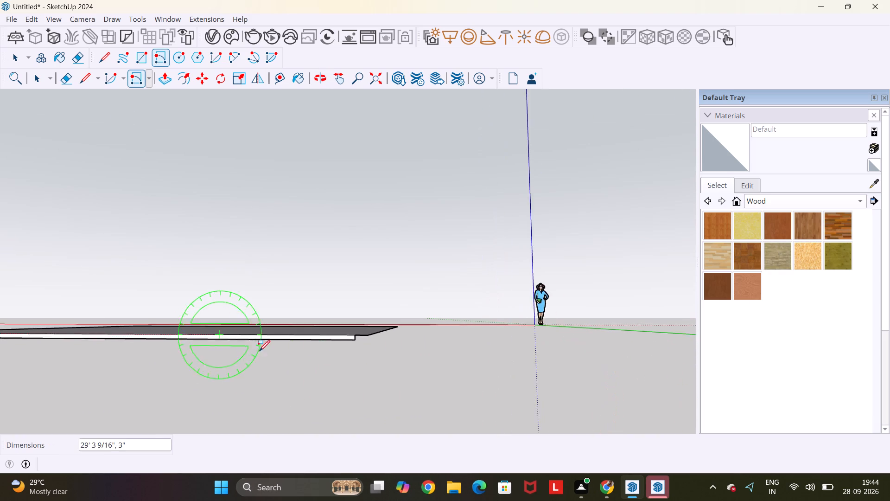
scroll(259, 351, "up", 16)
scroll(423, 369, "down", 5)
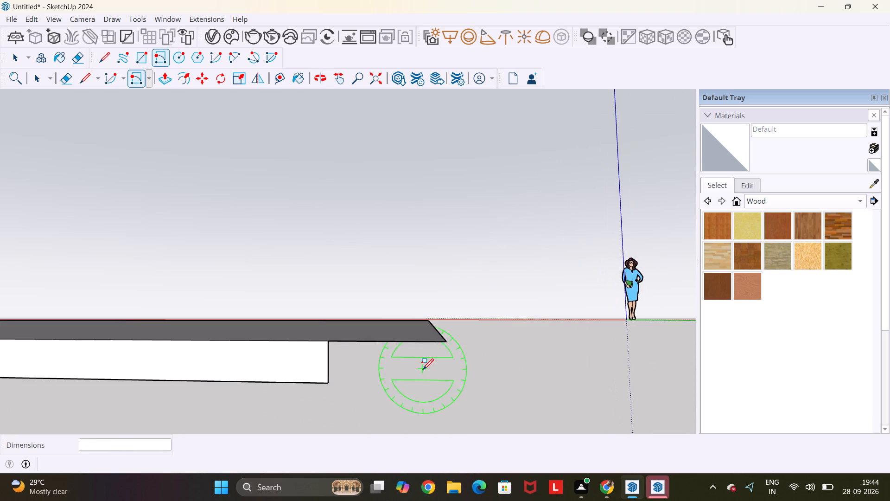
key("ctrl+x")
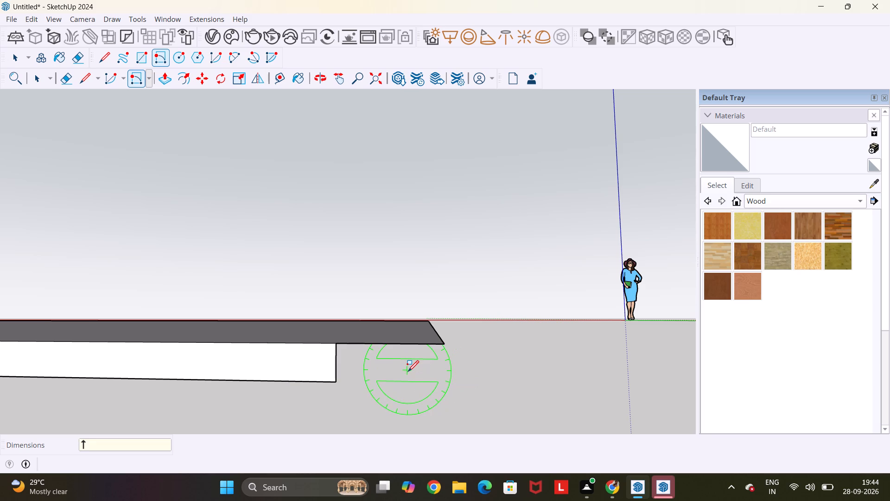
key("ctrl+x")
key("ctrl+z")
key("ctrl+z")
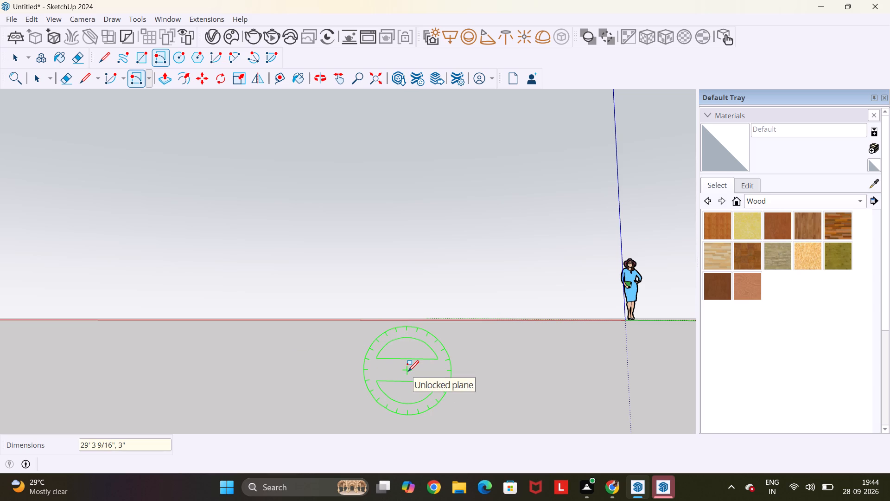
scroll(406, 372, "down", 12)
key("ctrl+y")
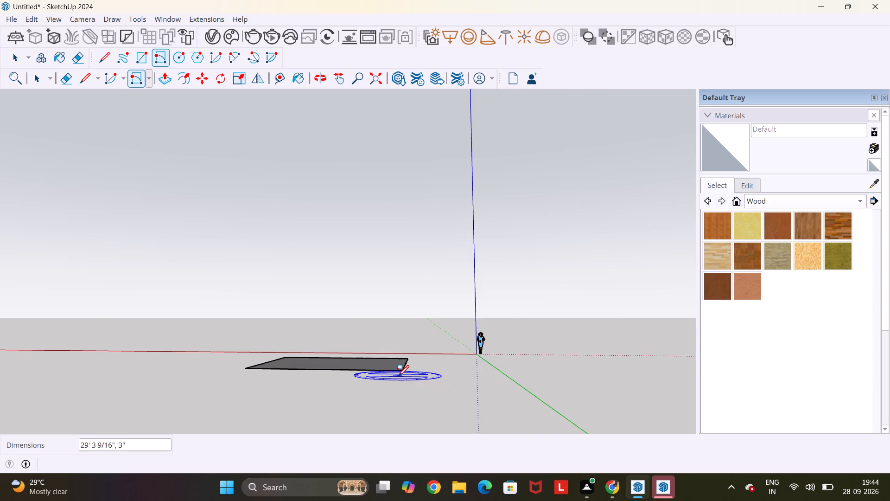
Draw a Rotated Rectangle 3" deep, straight down from the full 30' slab edge parallel to the red axis.
middle_click_drag(401, 385, 513, 413)
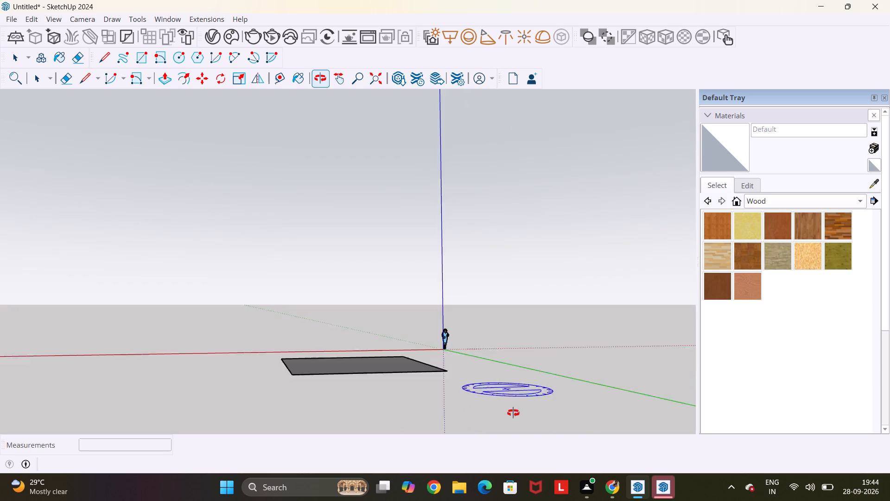
middle_click_drag(513, 413, 430, 410)
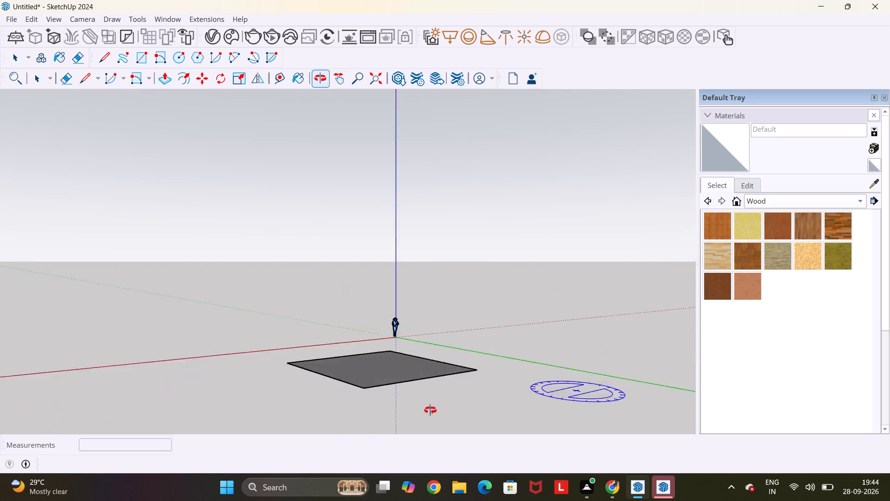
middle_click_drag(430, 410, 0, 392)
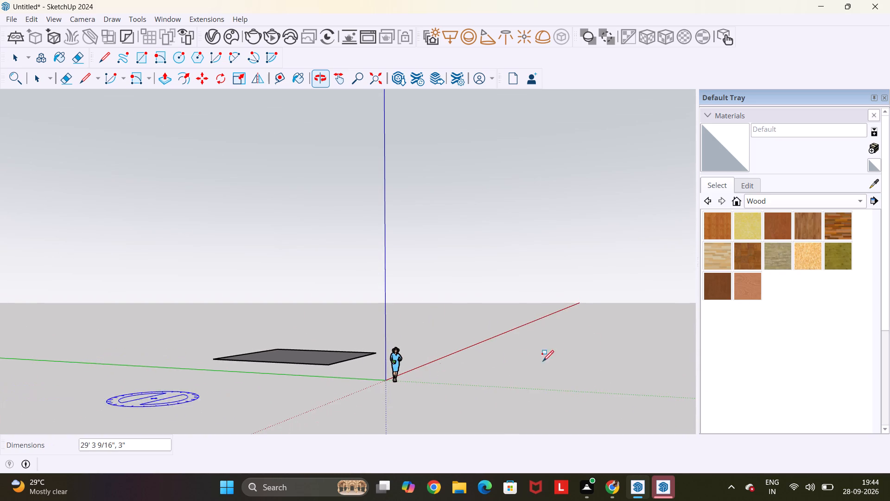
middle_click_drag(591, 341, 331, 371)
scroll(331, 371, "up", 5)
middle_click_drag(423, 349, 422, 339)
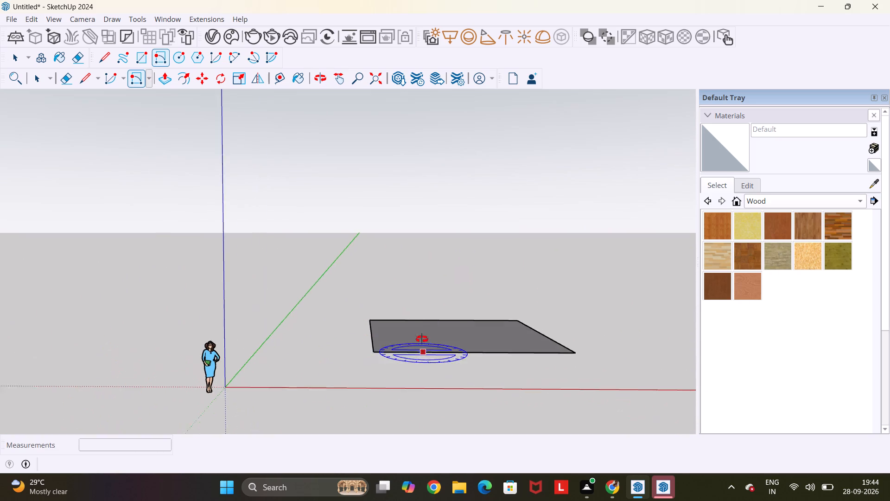
middle_click_drag(422, 339, 420, 266)
scroll(420, 268, "up", 5)
middle_click_drag(550, 432, 519, 310)
scroll(519, 311, "down", 7)
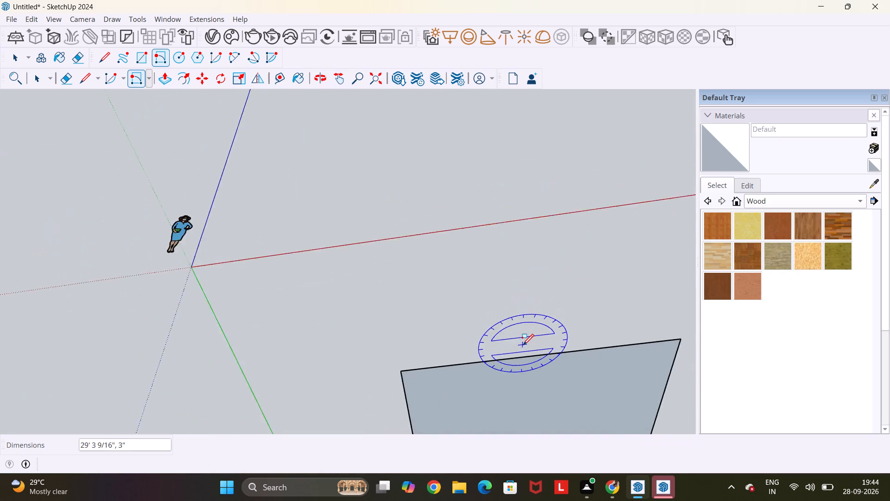
scroll(522, 345, "down", 8)
scroll(590, 424, "up", 18)
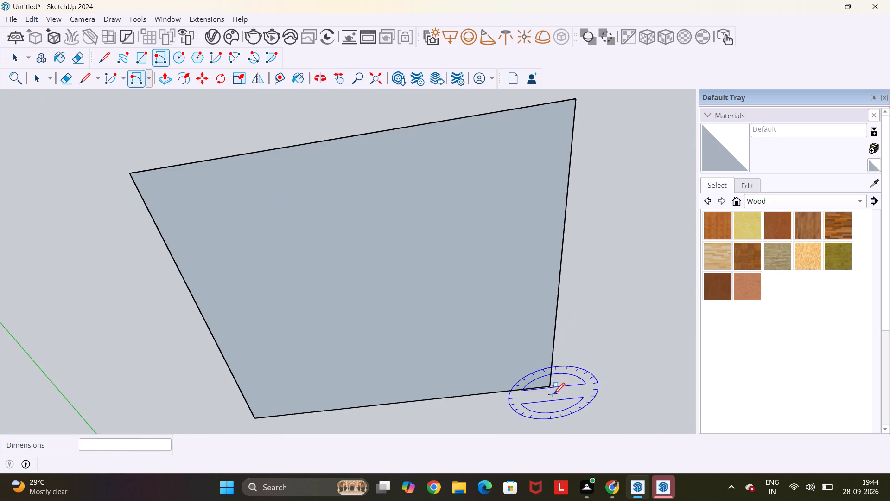
left_click(550, 386)
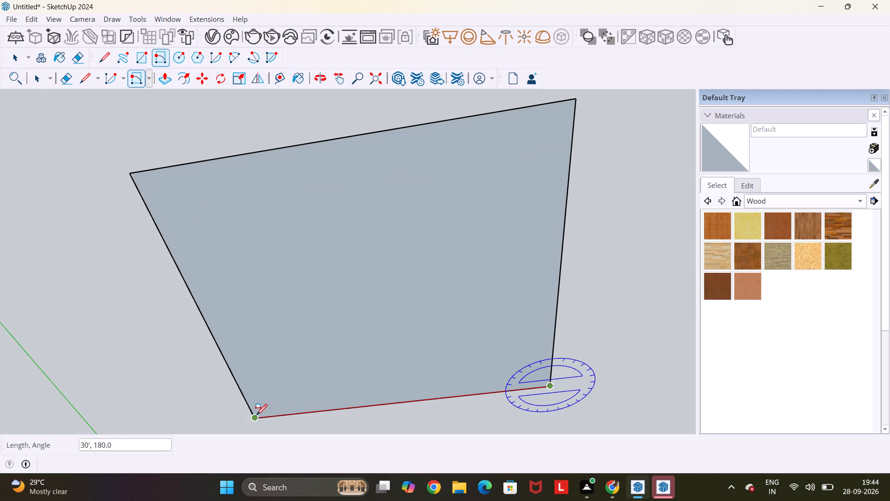
left_click(256, 415)
middle_click_drag(271, 421, 711, 432)
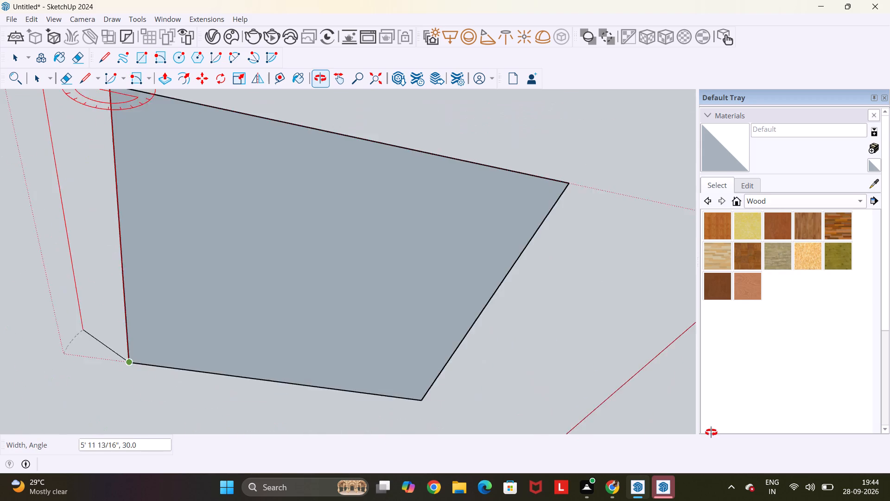
middle_click_drag(711, 432, 654, 466)
scroll(353, 421, "down", 1)
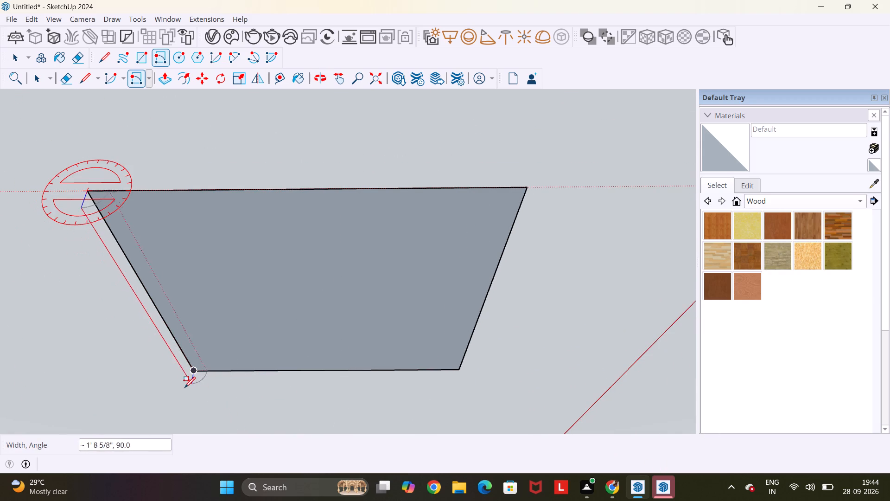
middle_click_drag(177, 385, 166, 421)
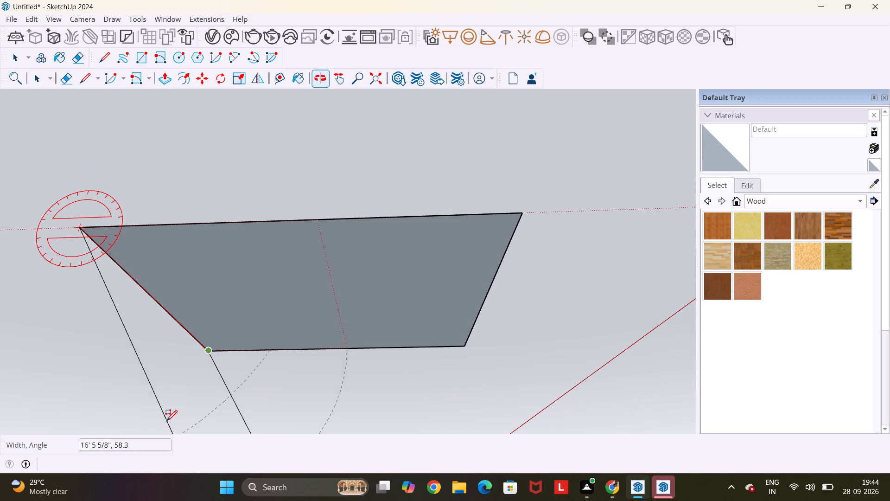
middle_click_drag(120, 297, 302, 355)
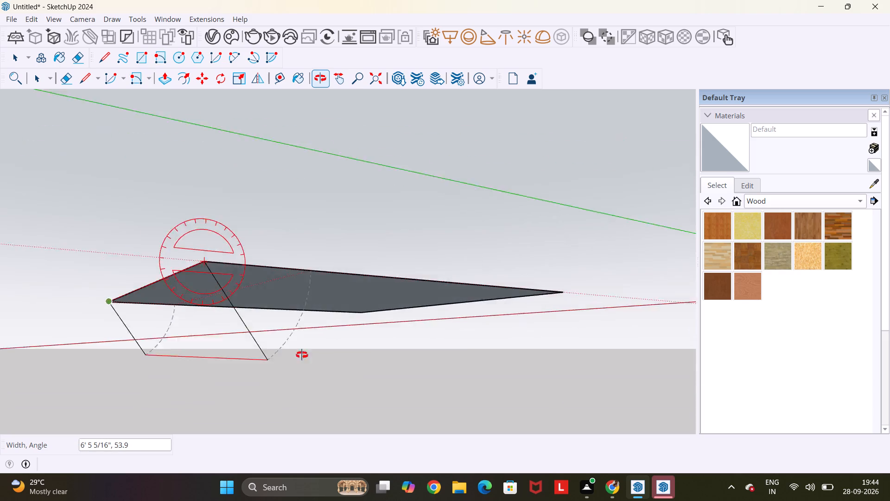
middle_click_drag(302, 355, 367, 355)
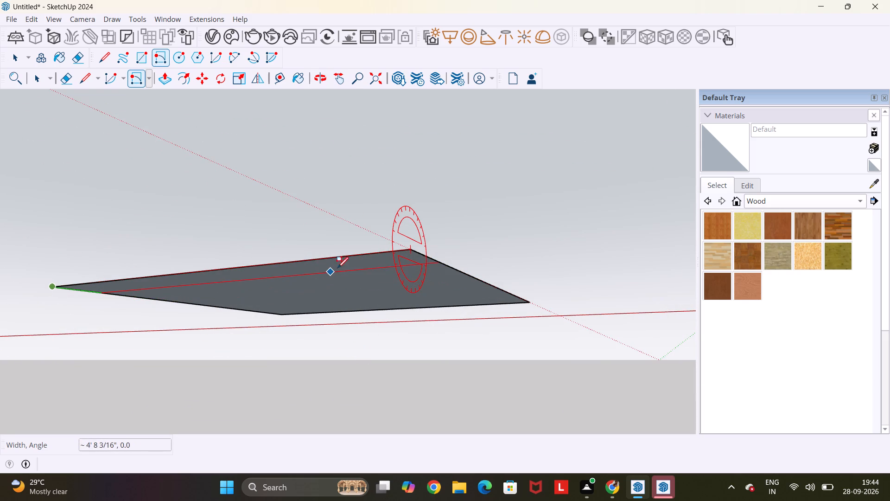
middle_click_drag(357, 271, 208, 302)
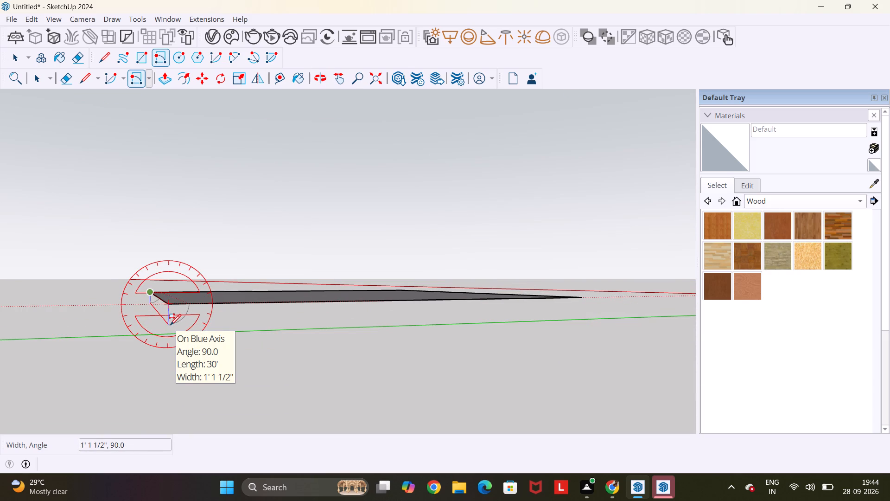
type("3\"")
key("Return")
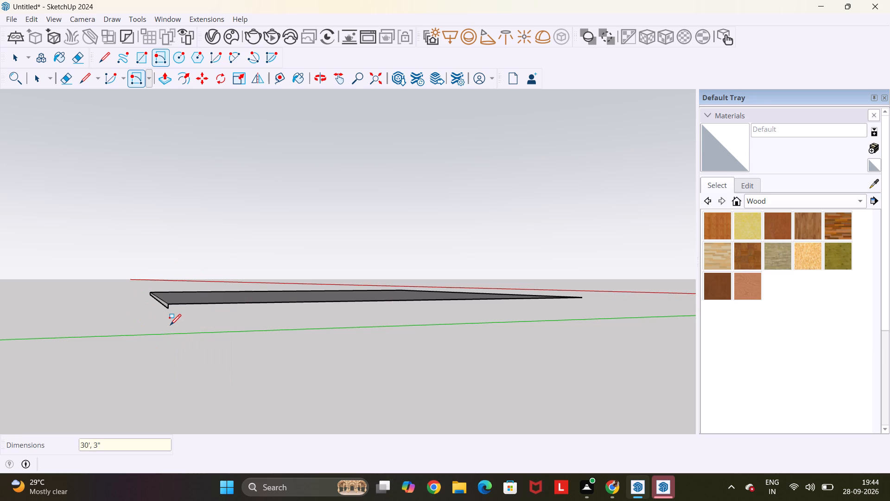
Push/Pull the 3" edge strip 30' beneath the slab to its opposite edge, giving the slab its thickness.
middle_click_drag(447, 278, 138, 261)
scroll(227, 321, "up", 5)
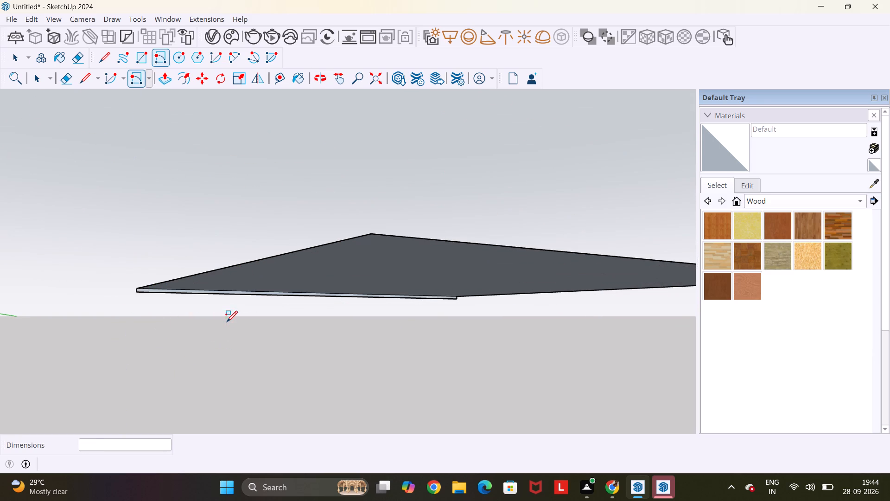
key("p")
scroll(197, 297, "up", 9)
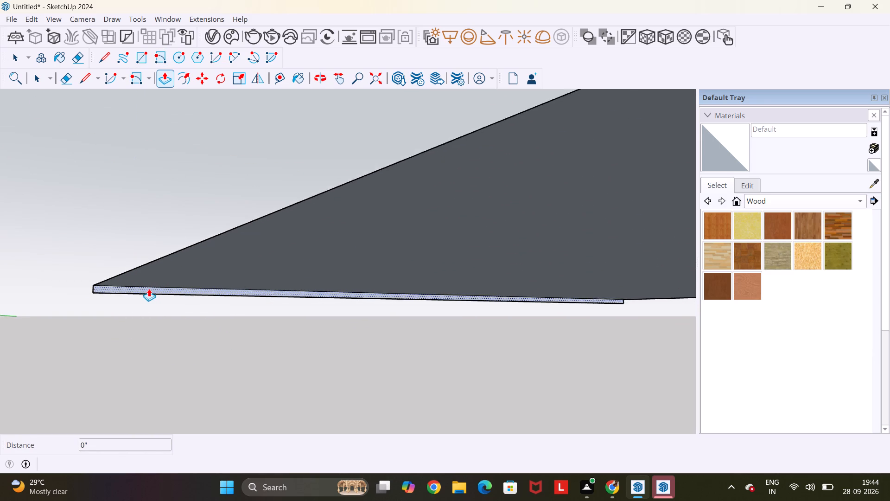
scroll(149, 289, "up", 2)
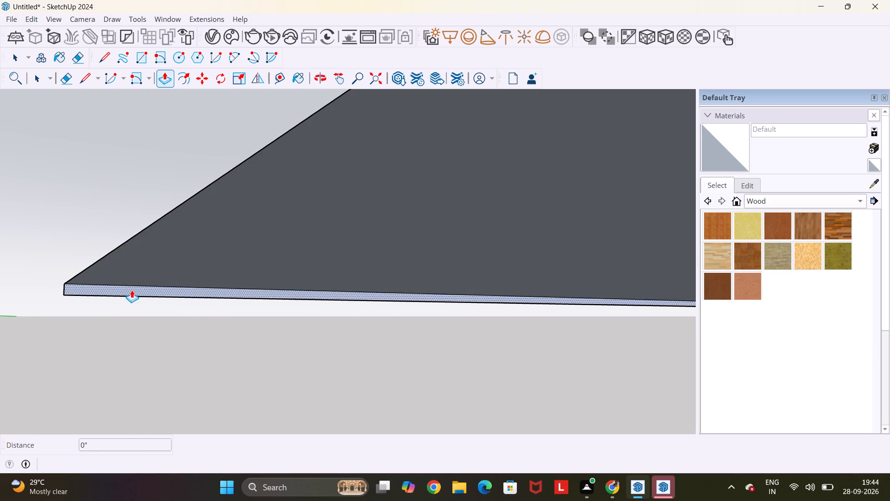
left_click(132, 290)
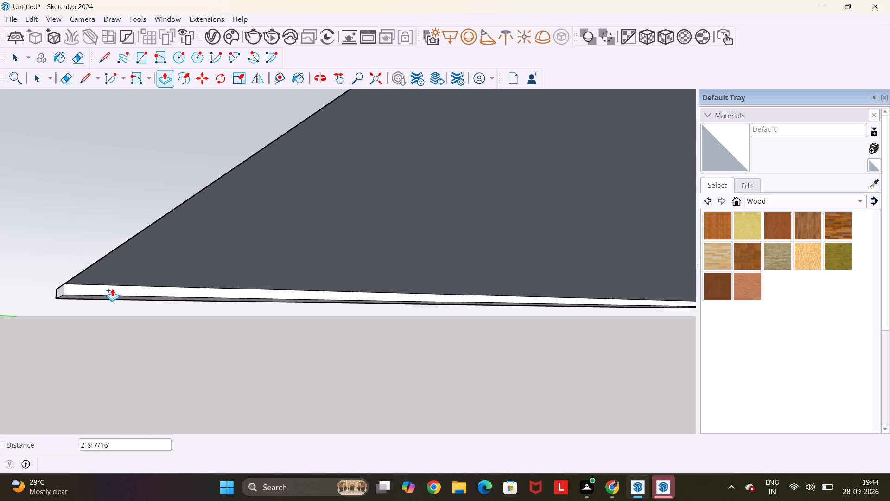
scroll(349, 321, "down", 12)
scroll(572, 348, "down", 5)
middle_click_drag(648, 350, 669, 390)
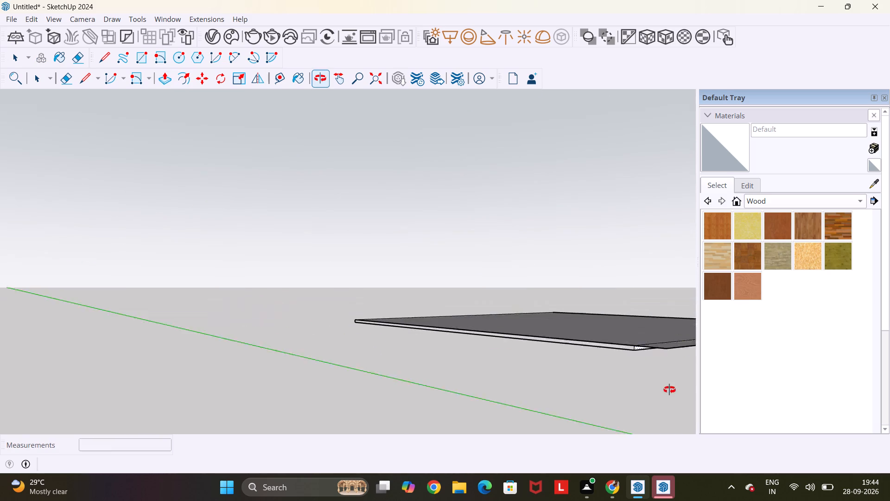
middle_click_drag(669, 390, 707, 421)
scroll(707, 421, "down", 1)
left_click(683, 408)
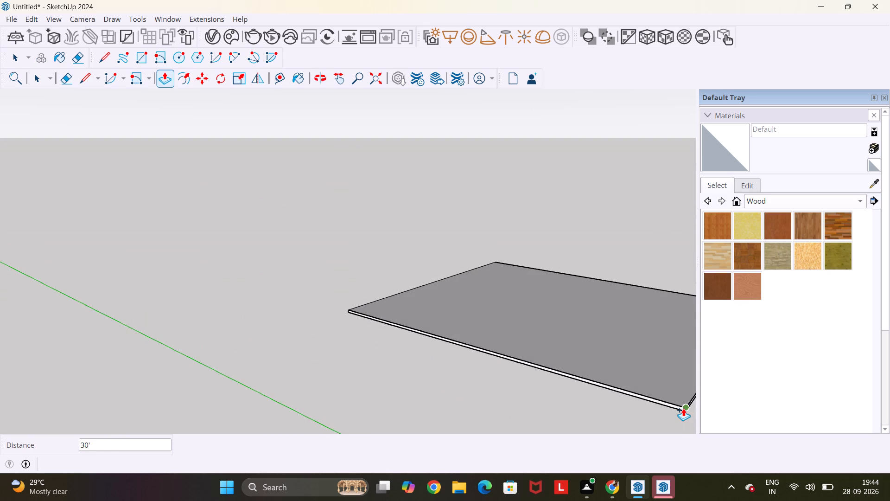
key("Escape")
key("space")
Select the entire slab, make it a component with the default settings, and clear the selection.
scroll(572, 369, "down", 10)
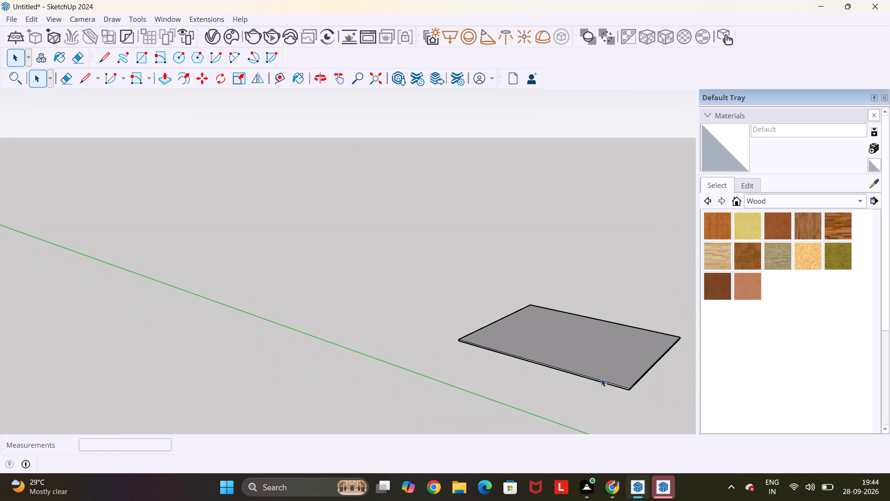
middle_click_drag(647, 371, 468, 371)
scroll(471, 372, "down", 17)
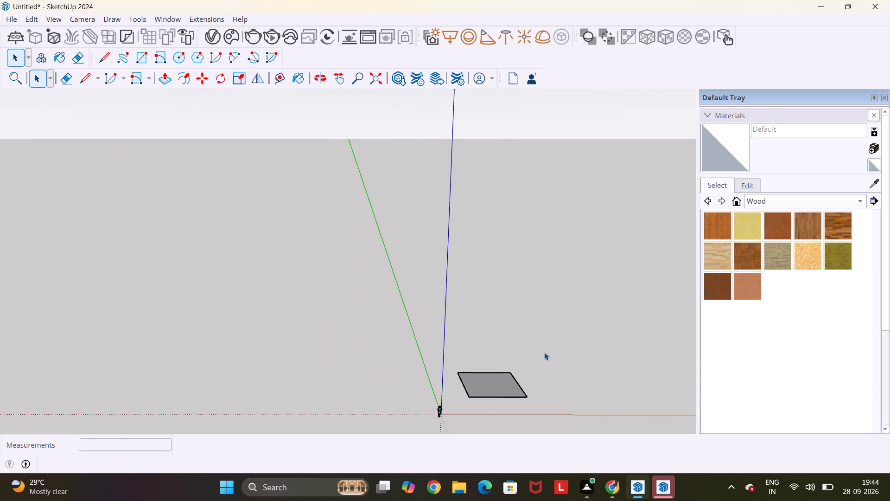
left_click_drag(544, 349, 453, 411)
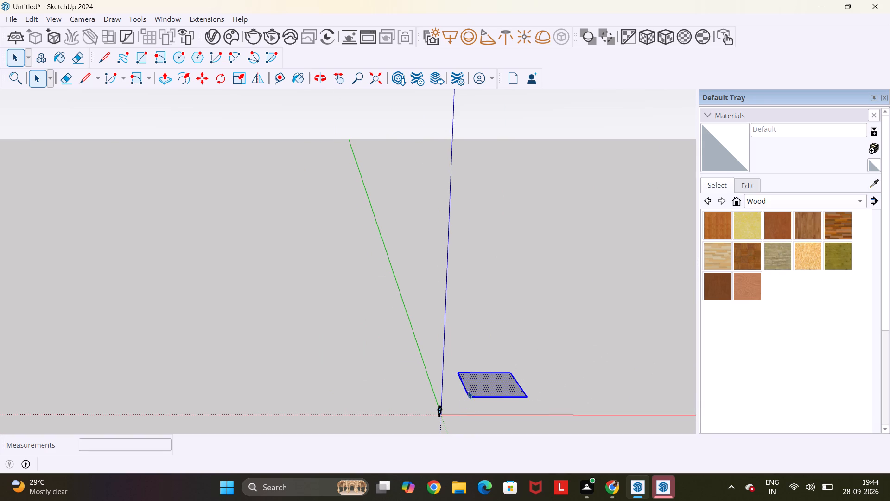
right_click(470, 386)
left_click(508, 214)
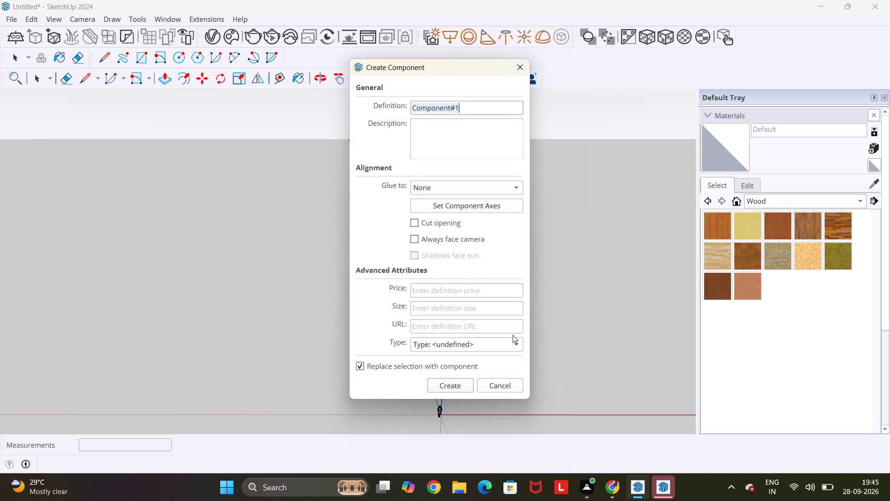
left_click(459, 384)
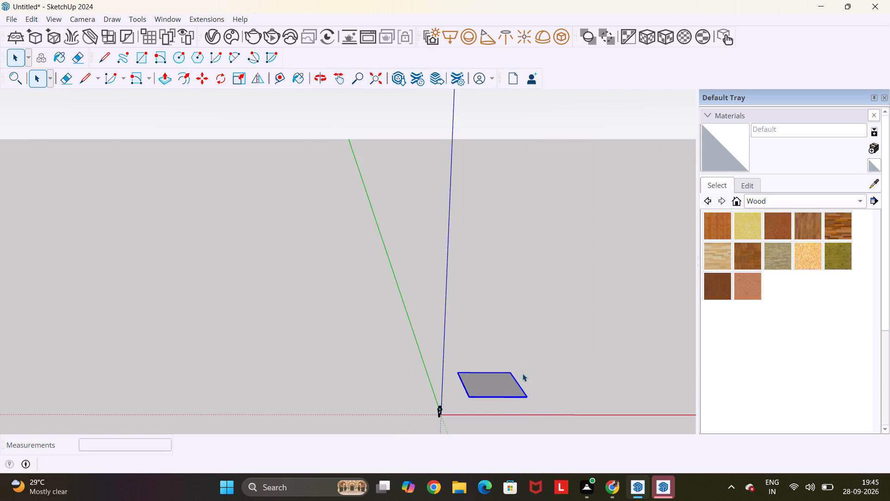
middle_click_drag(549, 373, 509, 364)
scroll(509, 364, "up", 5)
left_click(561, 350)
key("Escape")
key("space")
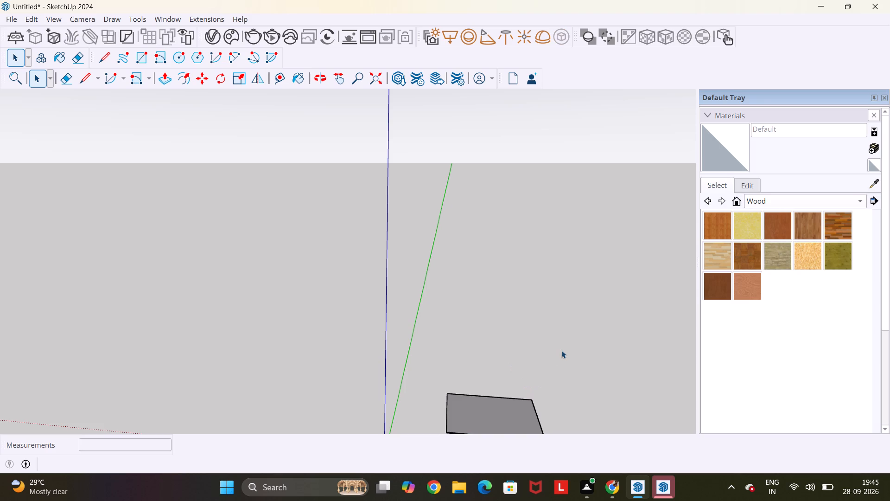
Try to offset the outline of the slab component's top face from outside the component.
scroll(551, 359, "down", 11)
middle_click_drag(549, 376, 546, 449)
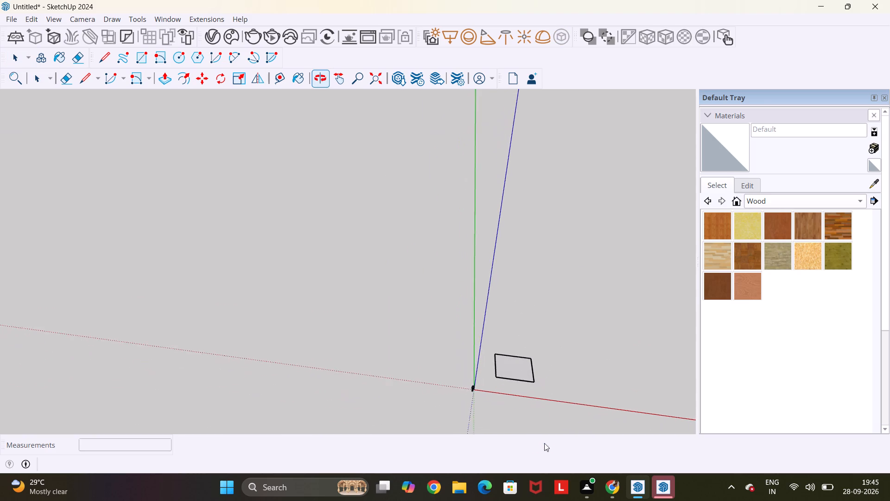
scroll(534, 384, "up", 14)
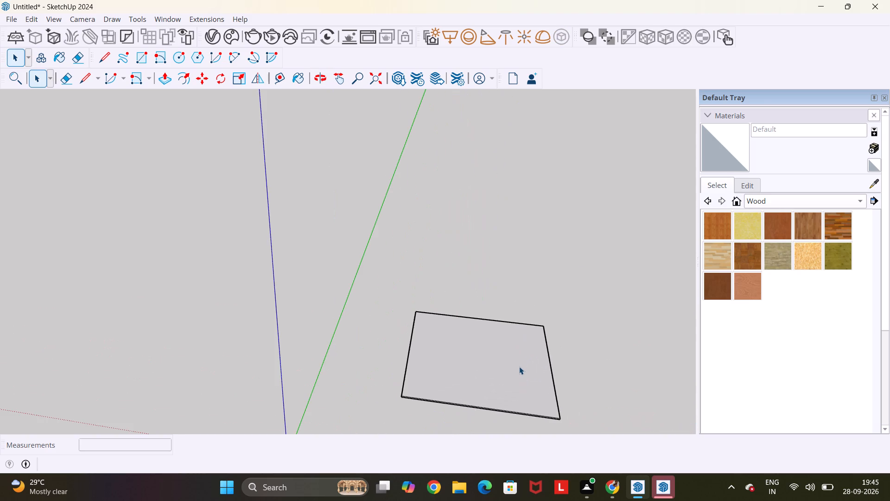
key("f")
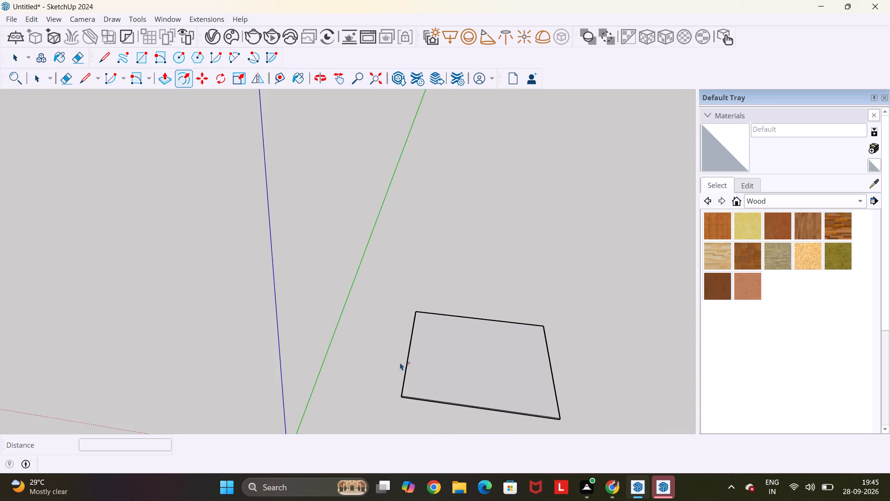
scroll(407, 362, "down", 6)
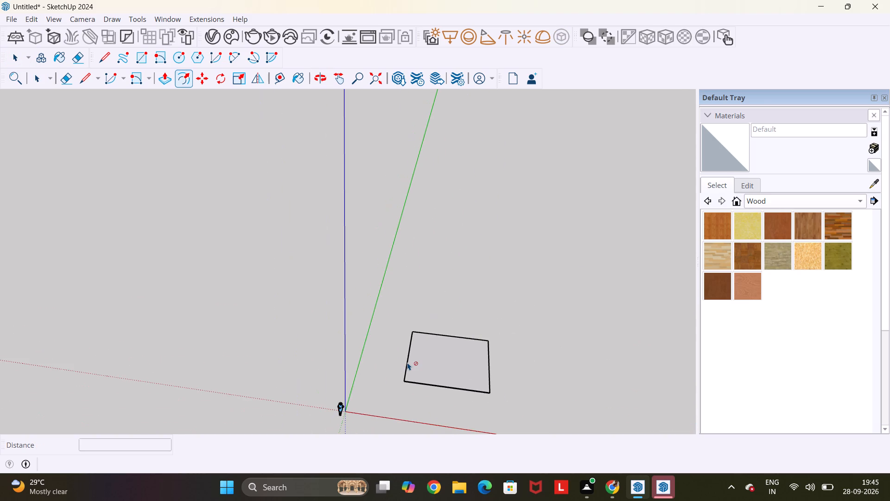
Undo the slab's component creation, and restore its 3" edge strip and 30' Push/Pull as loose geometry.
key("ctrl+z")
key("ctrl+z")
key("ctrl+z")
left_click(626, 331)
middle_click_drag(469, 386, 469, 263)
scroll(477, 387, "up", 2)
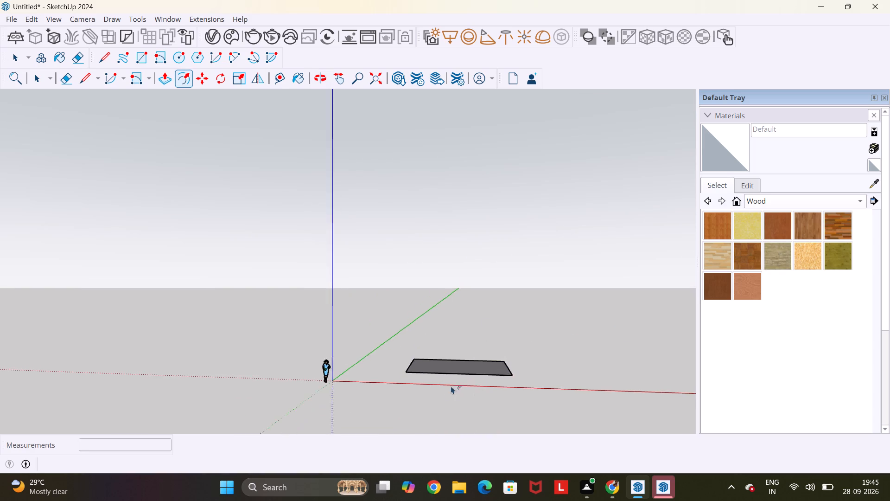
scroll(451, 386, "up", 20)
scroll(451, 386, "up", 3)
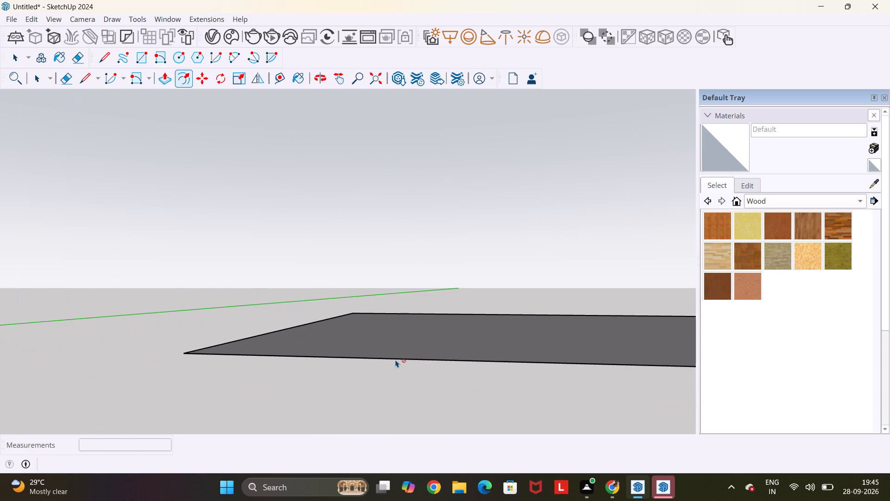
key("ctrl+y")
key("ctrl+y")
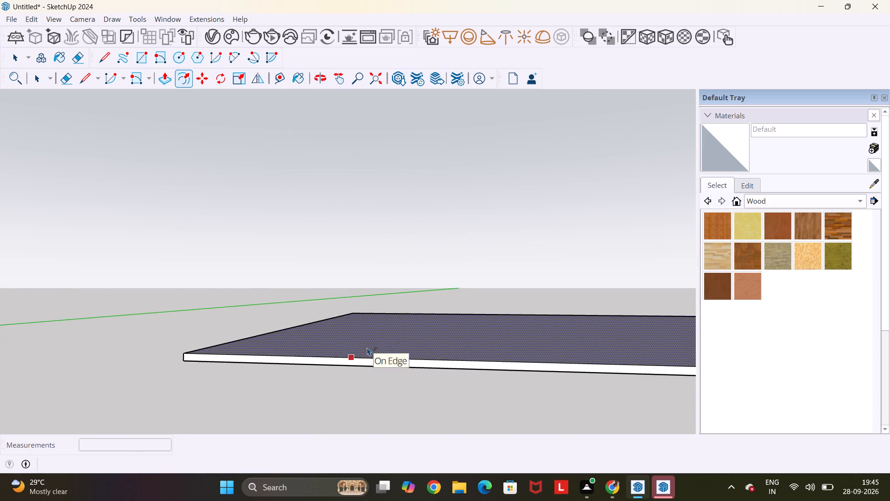
Offset the slab's top outline 9" inward to mark the outer wall thickness.
scroll(367, 347, "down", 10)
scroll(478, 326, "down", 1)
middle_click_drag(543, 308, 541, 401)
scroll(414, 321, "up", 4)
left_click(379, 306)
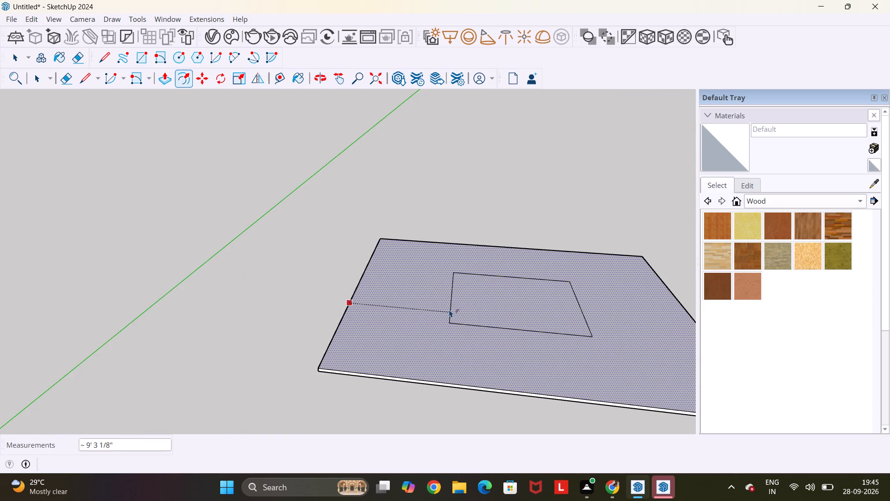
type("9\"")
key("Return")
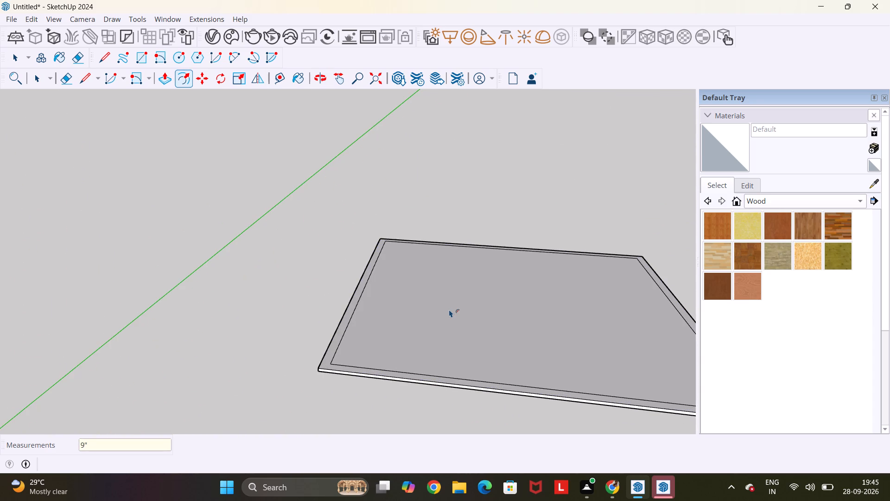
scroll(454, 315, "down", 8)
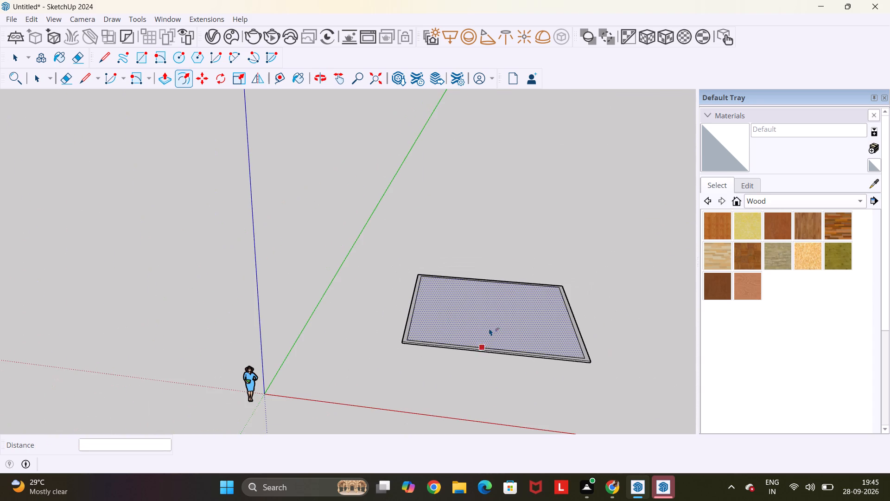
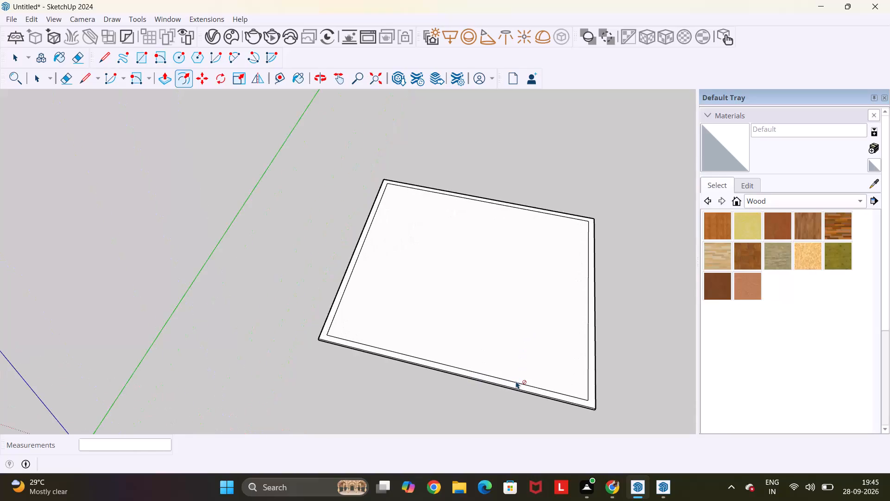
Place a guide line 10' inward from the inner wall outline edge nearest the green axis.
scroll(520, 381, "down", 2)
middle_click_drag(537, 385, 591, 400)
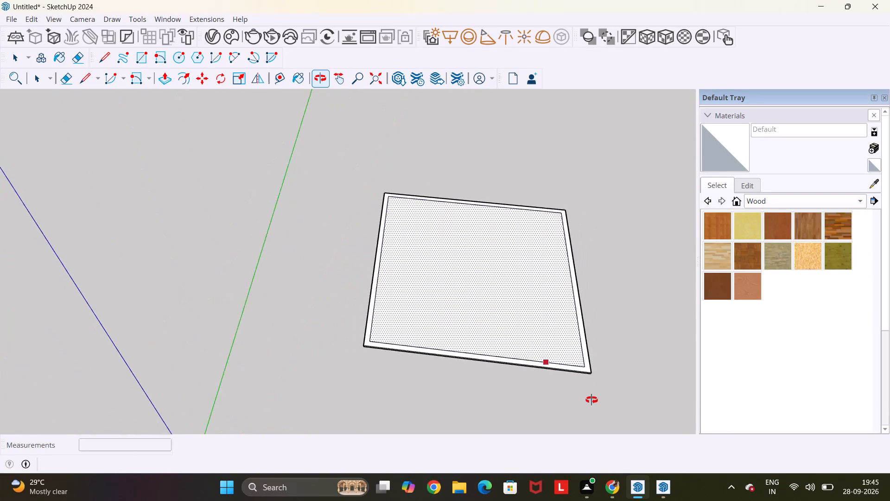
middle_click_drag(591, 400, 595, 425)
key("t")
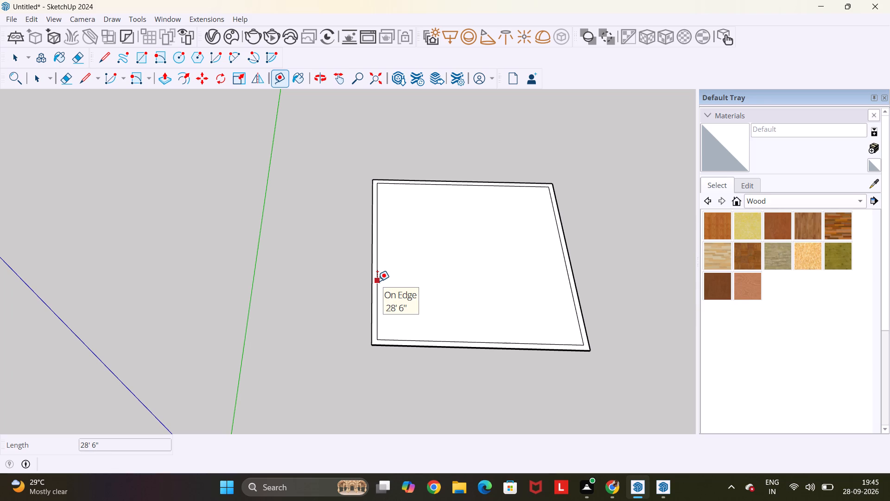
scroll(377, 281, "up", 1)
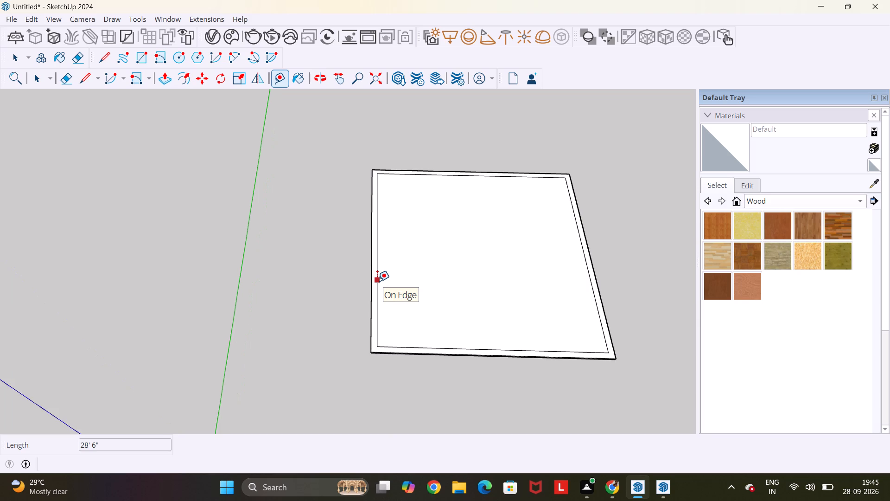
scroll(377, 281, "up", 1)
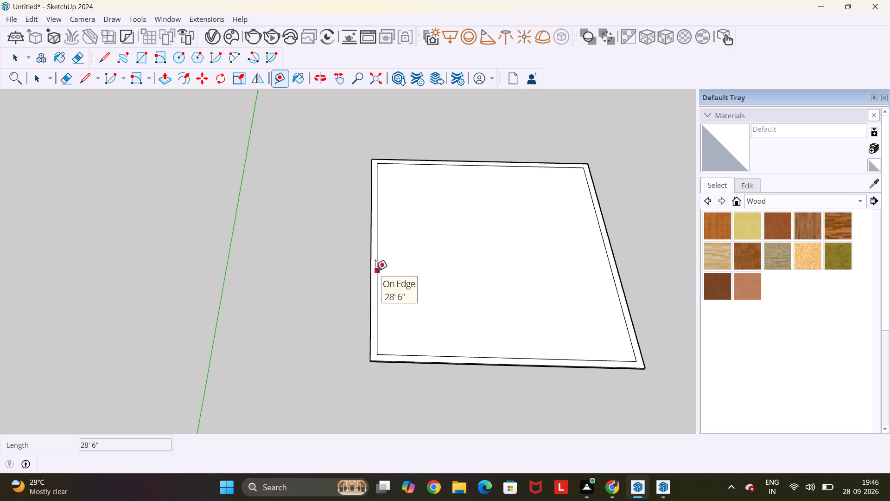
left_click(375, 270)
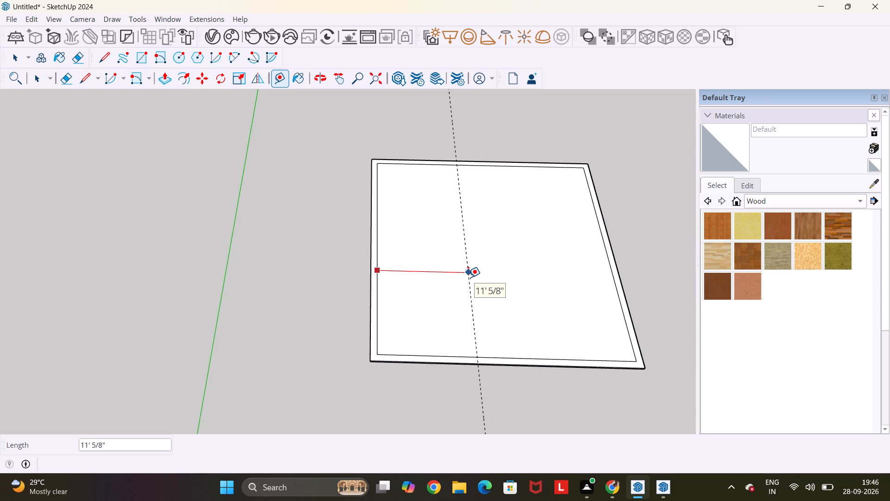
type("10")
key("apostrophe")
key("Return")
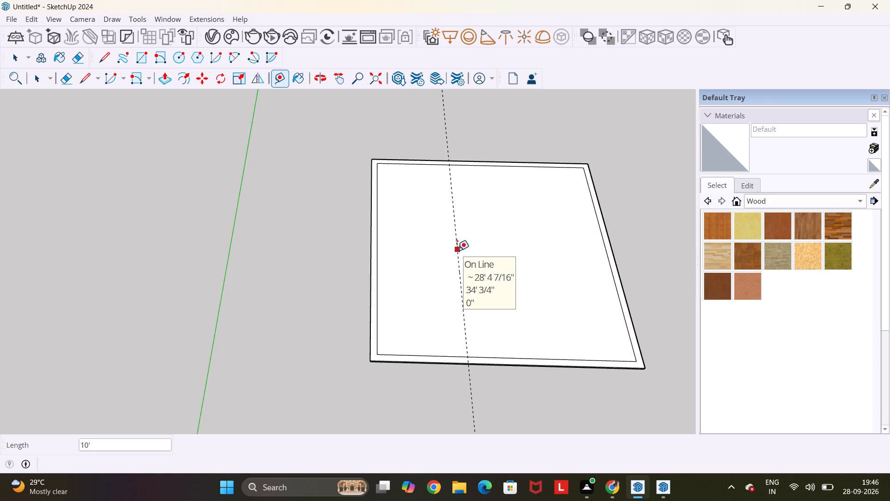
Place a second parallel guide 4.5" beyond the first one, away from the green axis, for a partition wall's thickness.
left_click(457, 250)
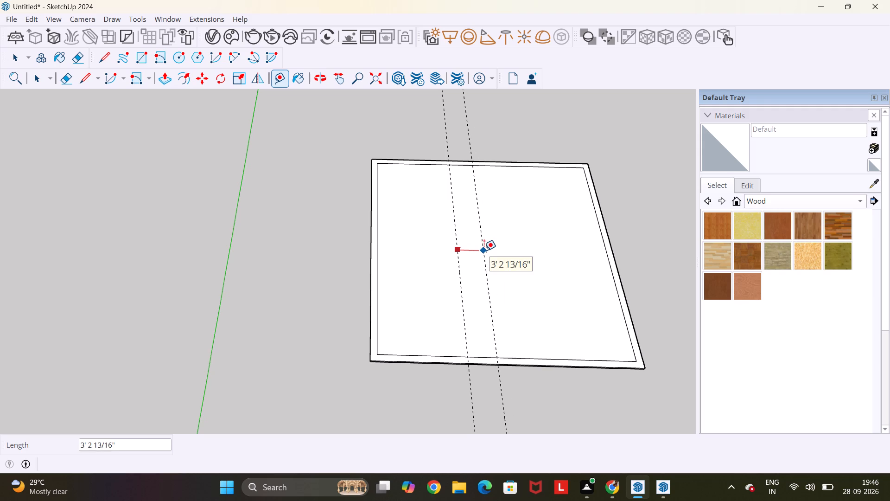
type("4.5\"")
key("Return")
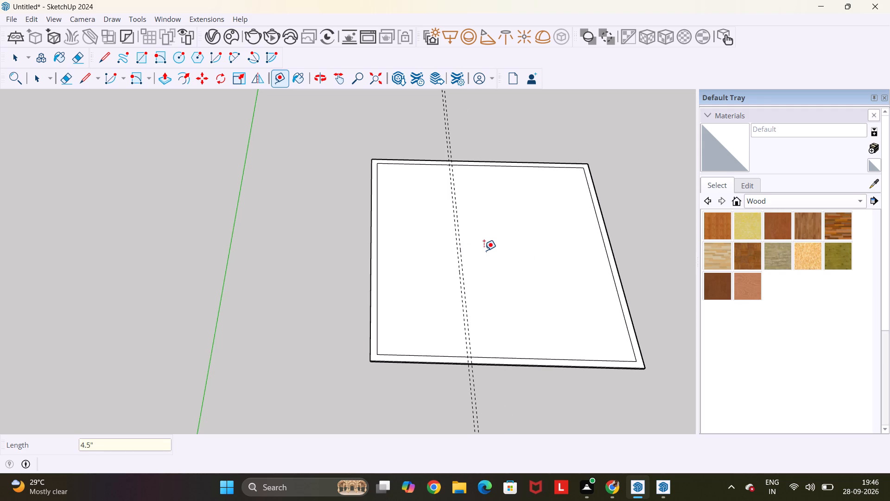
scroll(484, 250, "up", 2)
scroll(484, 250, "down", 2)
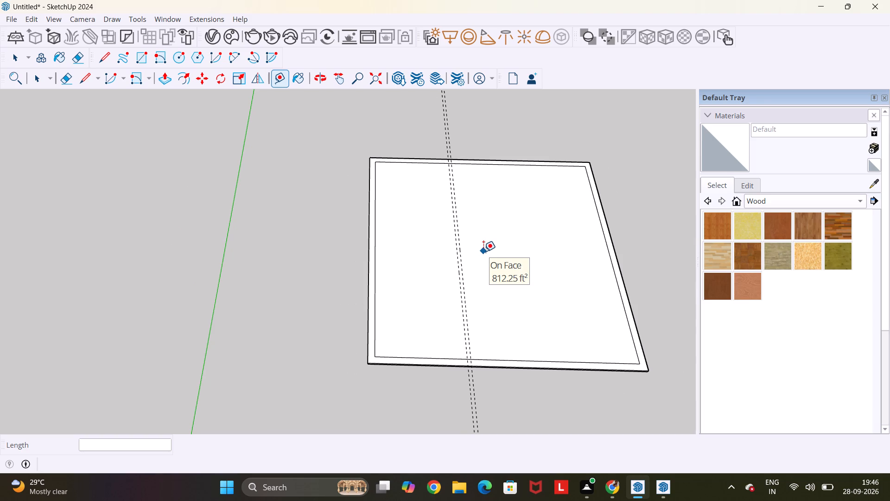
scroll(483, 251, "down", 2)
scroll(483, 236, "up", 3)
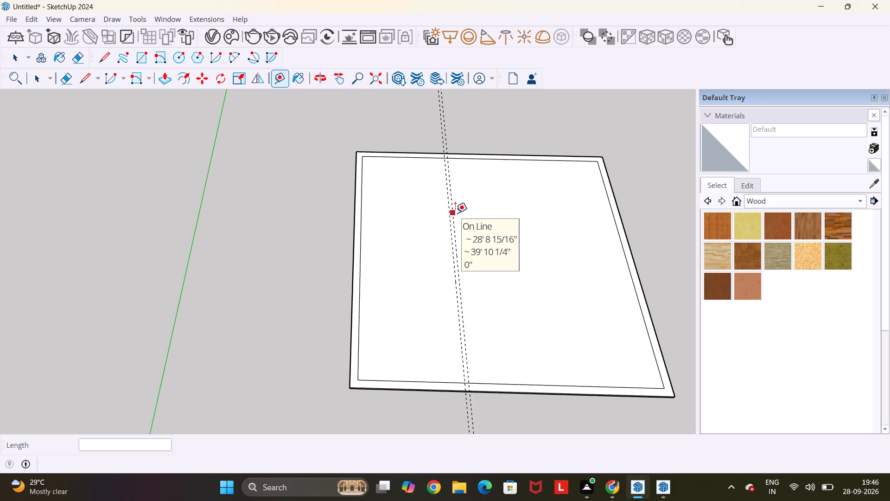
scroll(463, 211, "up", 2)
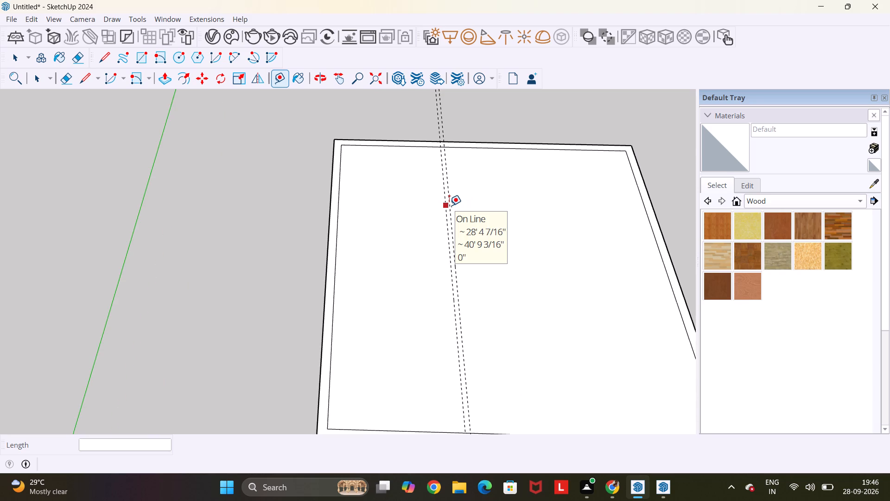
Undo both guides, the 9" outline offset and the whole slab, back to an empty model.
key("ctrl+z")
key("ctrl+z")
key("ctrl+z")
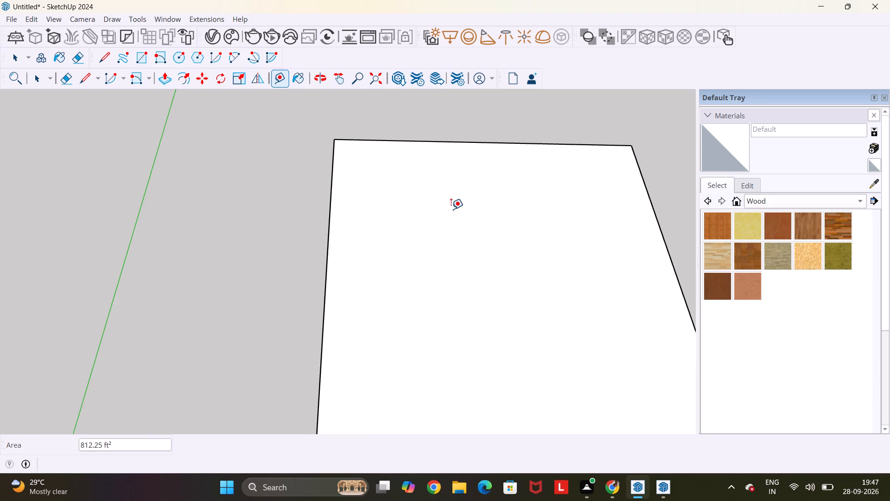
key("ctrl+z")
key("ctrl+z")
key("ctrl+z")
Draw a new 20' by 15' rectangle on the ground as the house footprint.
key("r")
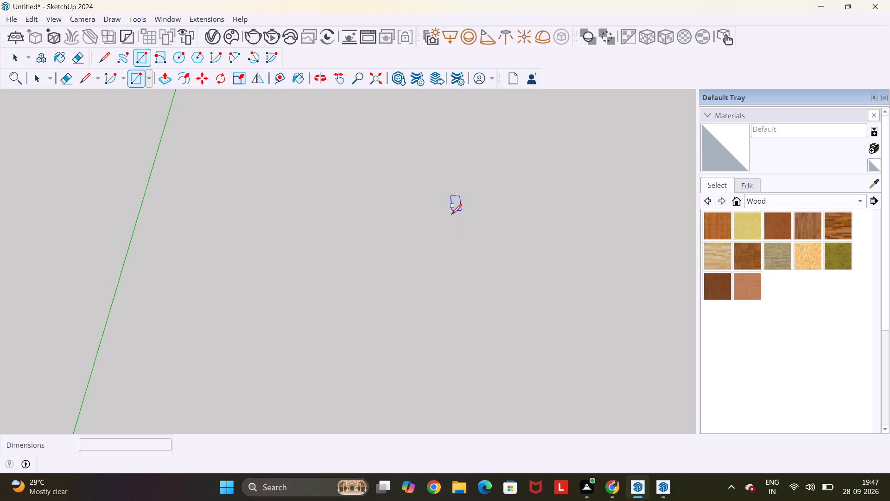
left_click(363, 197)
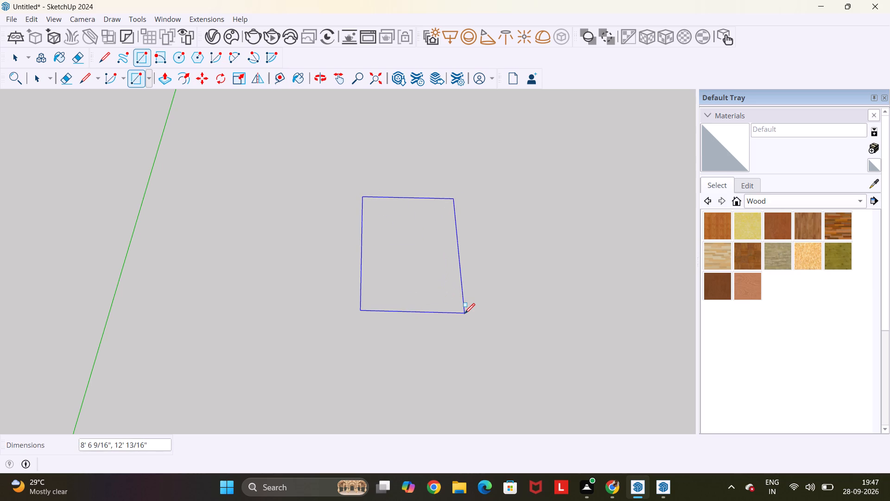
type("20'")
key("comma")
type("15'")
key("Return")
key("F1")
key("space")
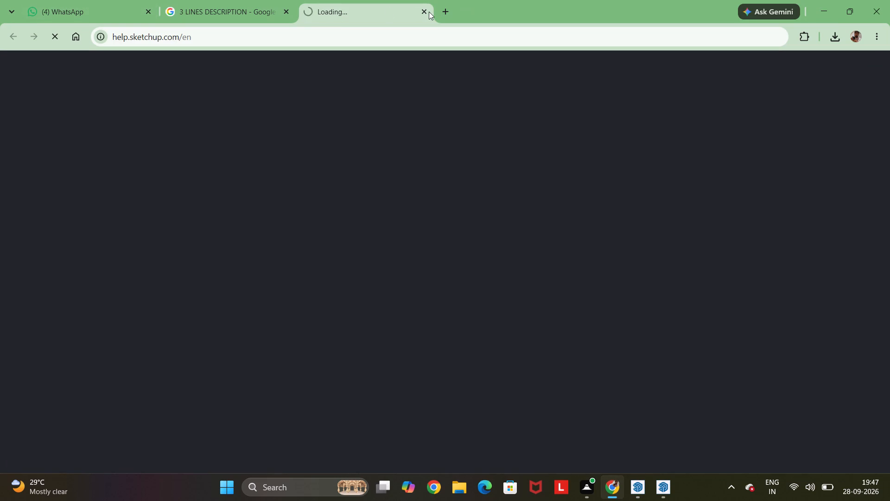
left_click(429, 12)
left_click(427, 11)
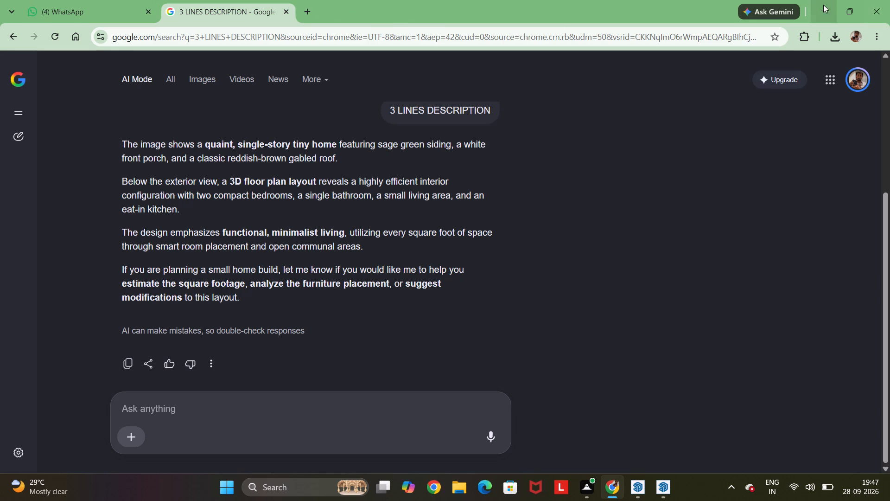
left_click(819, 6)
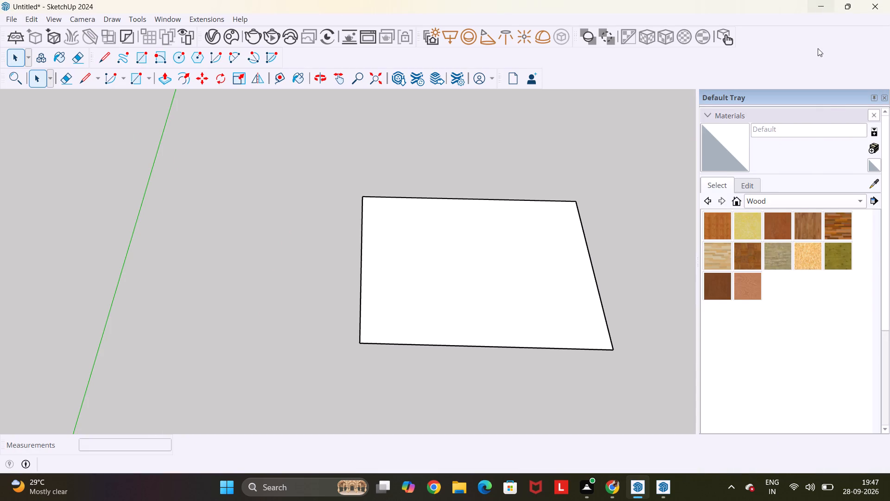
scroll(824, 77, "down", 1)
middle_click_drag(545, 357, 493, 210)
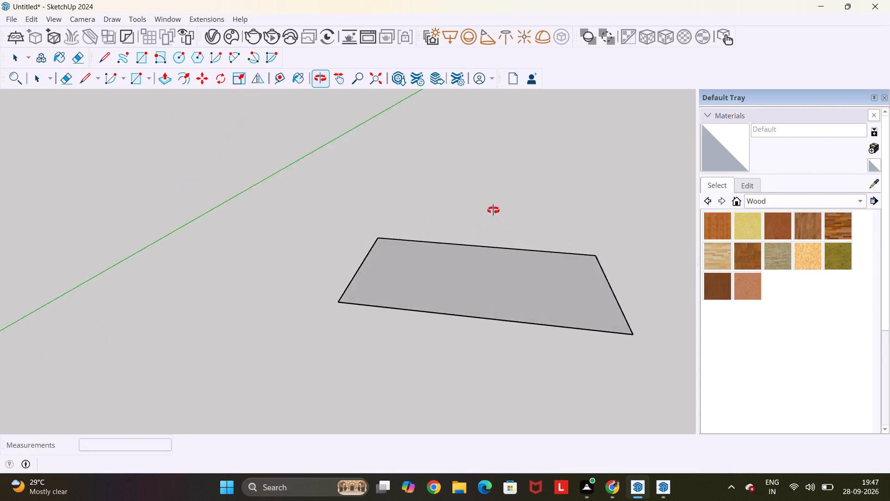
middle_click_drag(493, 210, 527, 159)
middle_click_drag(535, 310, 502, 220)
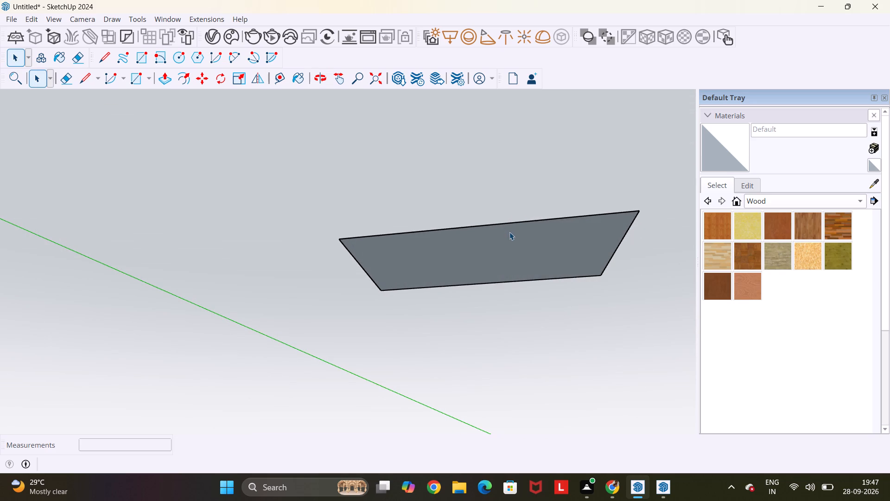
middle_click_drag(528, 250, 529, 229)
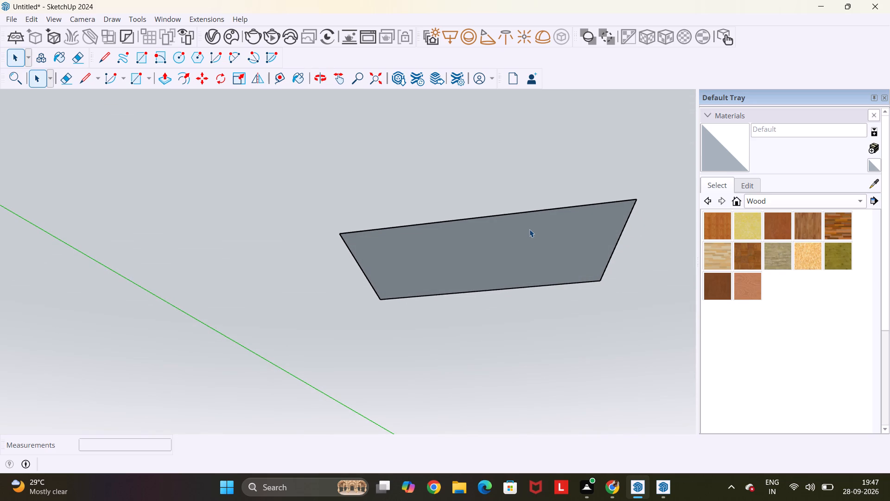
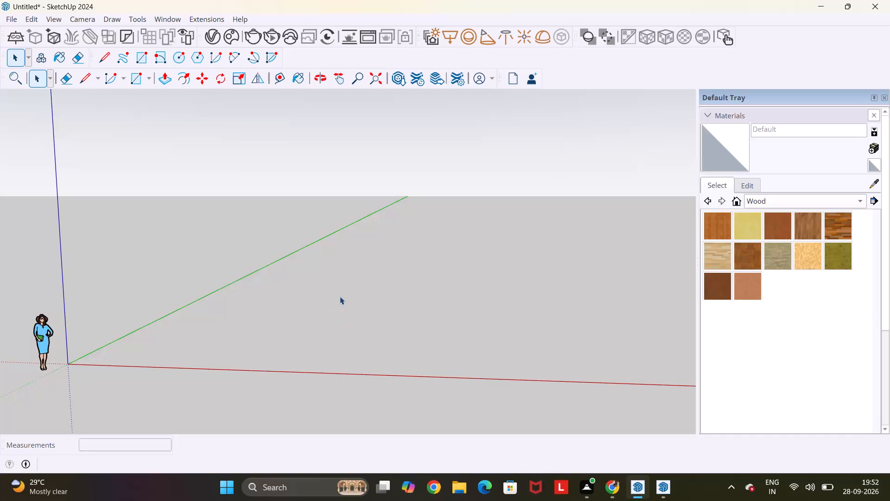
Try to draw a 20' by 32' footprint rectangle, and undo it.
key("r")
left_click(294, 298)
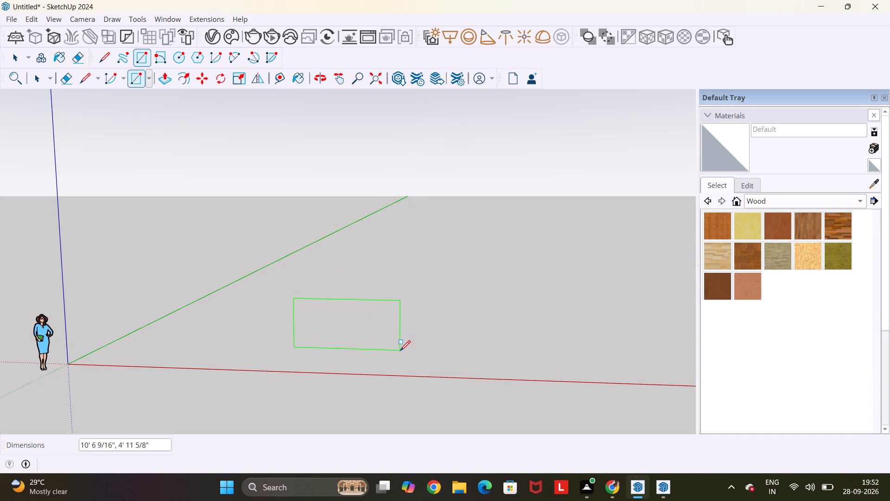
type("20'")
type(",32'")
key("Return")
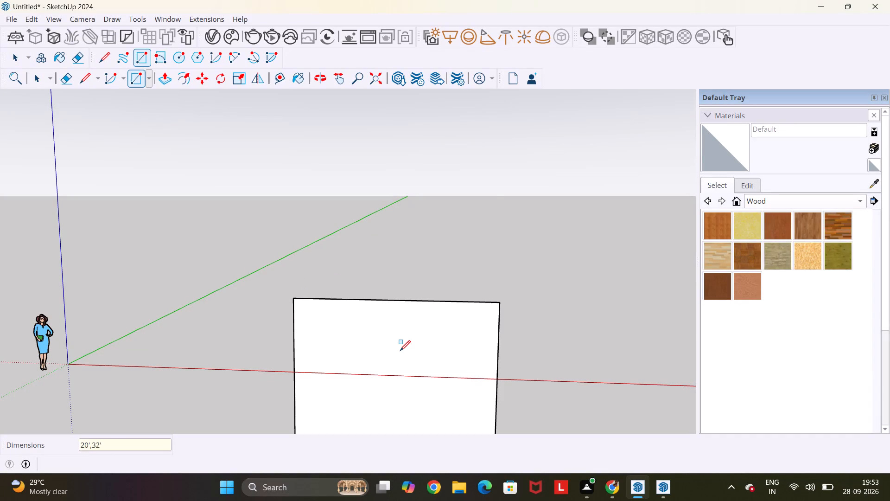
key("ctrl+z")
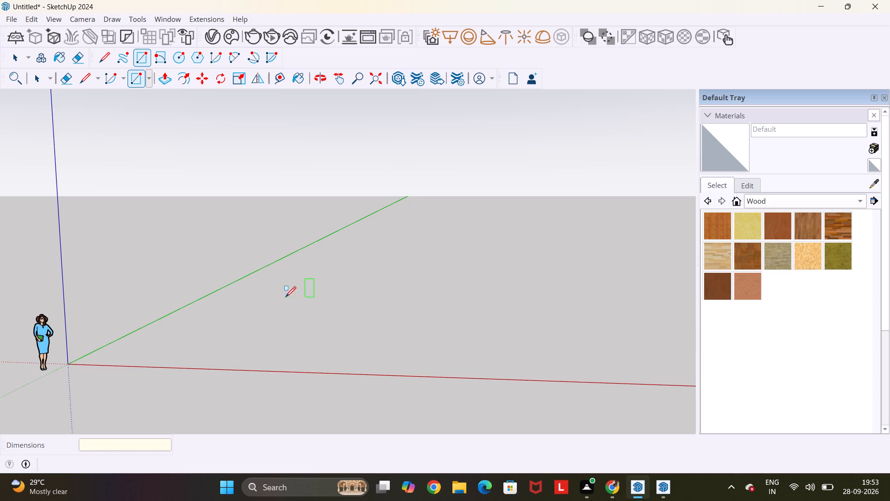
Draw a 20' by 32' footprint rectangle, locked to the horizontal plane, across the red axis.
left_click(284, 296)
key("Left")
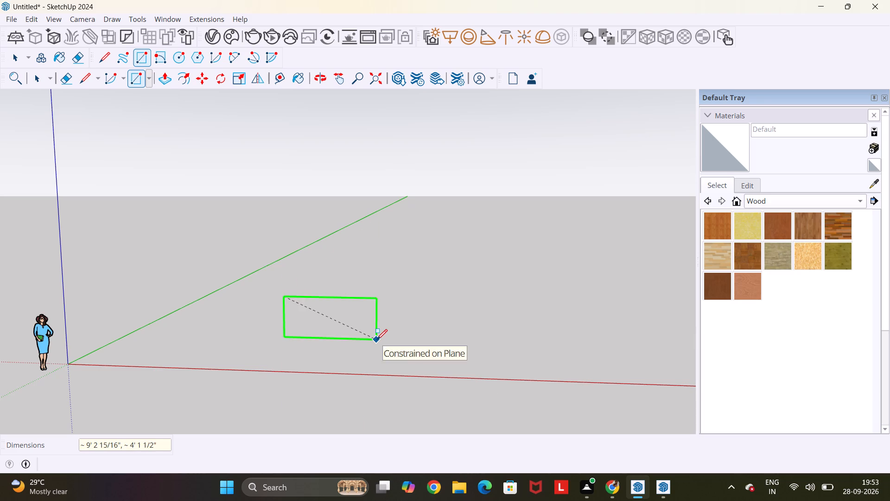
key("Right")
key("Up")
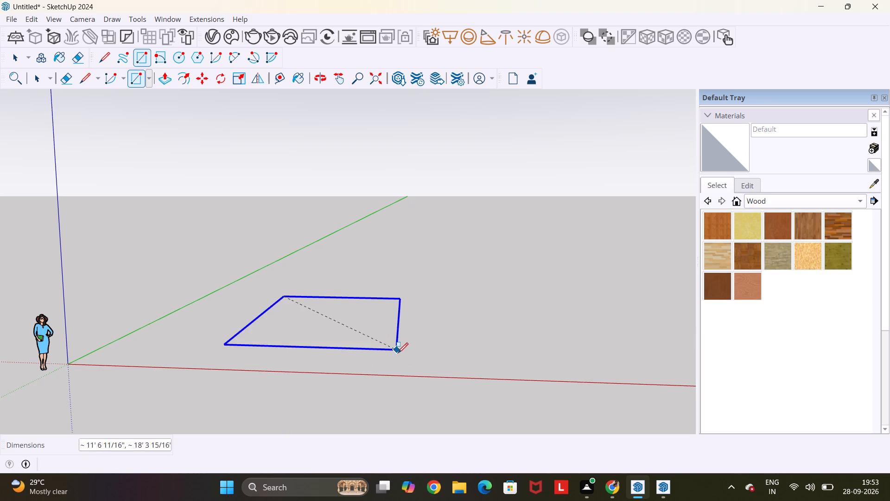
type("20',")
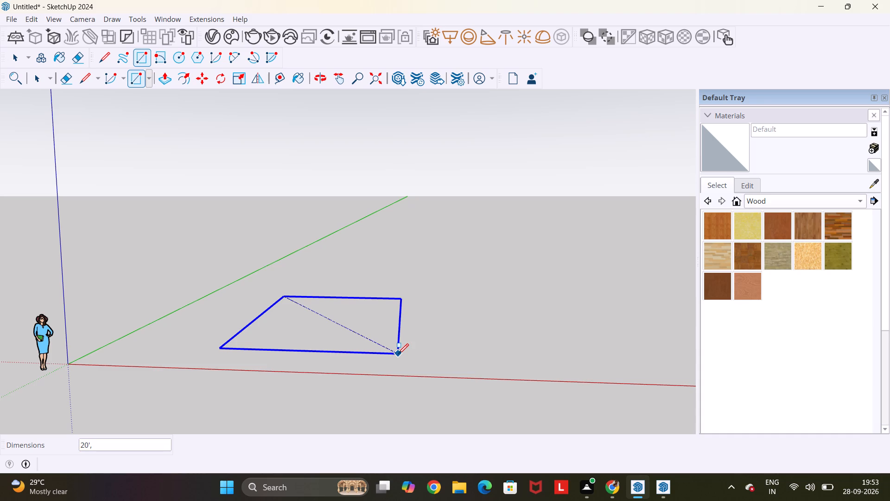
type("32'")
key("Return")
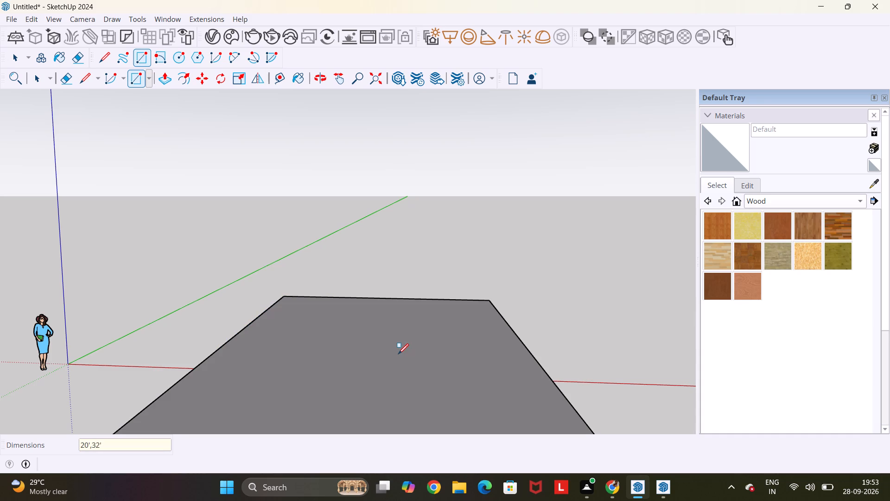
Move the footprint face freehand to a new position near the red axis.
scroll(398, 350, "down", 11)
key("m")
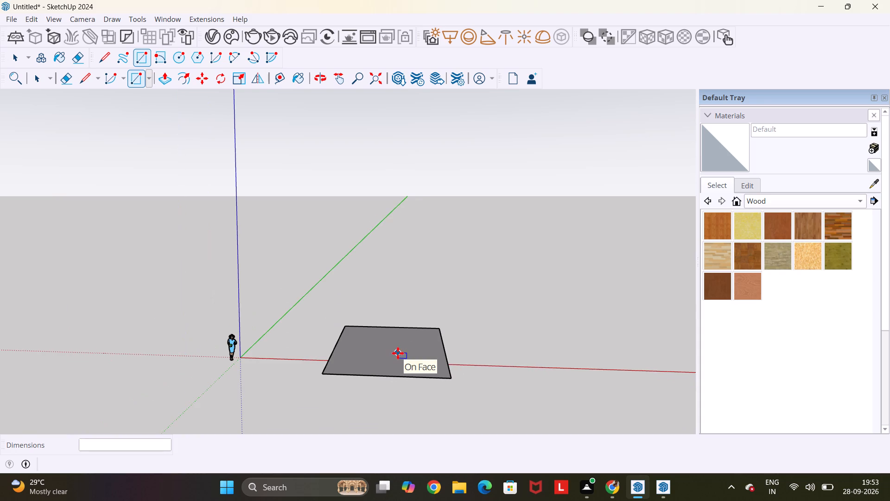
left_click(396, 361)
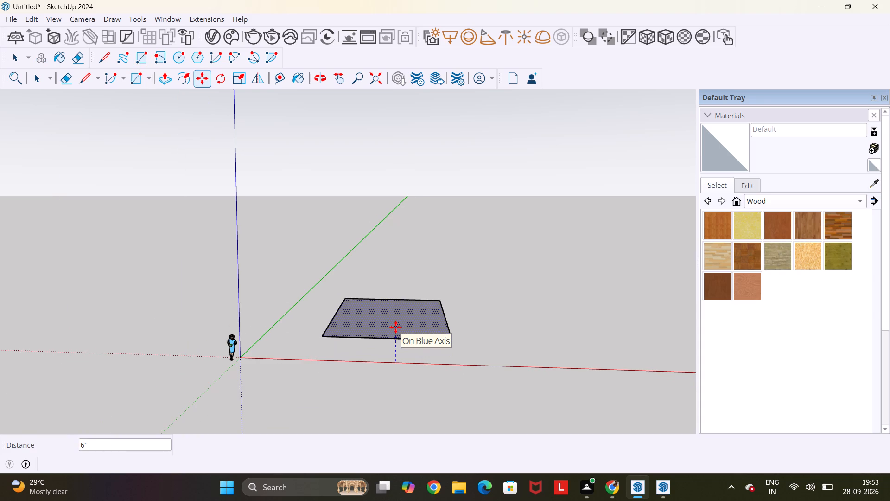
middle_click_drag(395, 327, 386, 419)
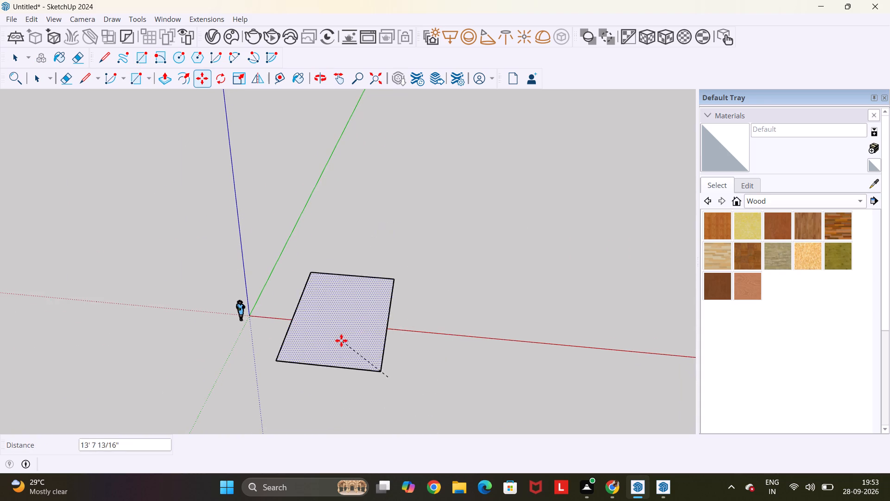
middle_click_drag(341, 340, 378, 218)
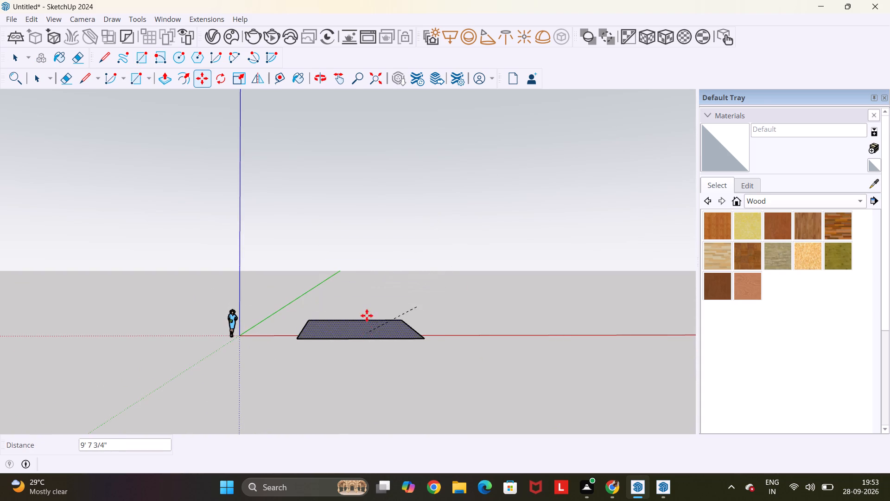
left_click_drag(364, 338, 351, 385)
middle_click_drag(360, 327, 342, 392)
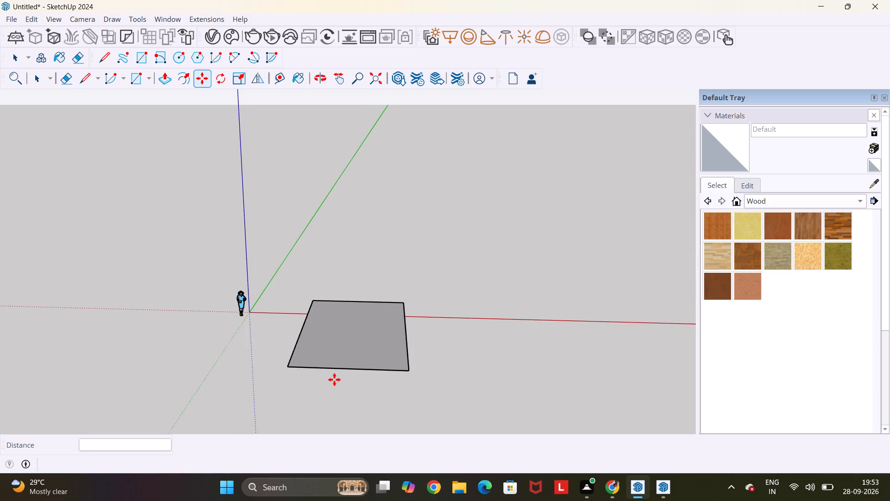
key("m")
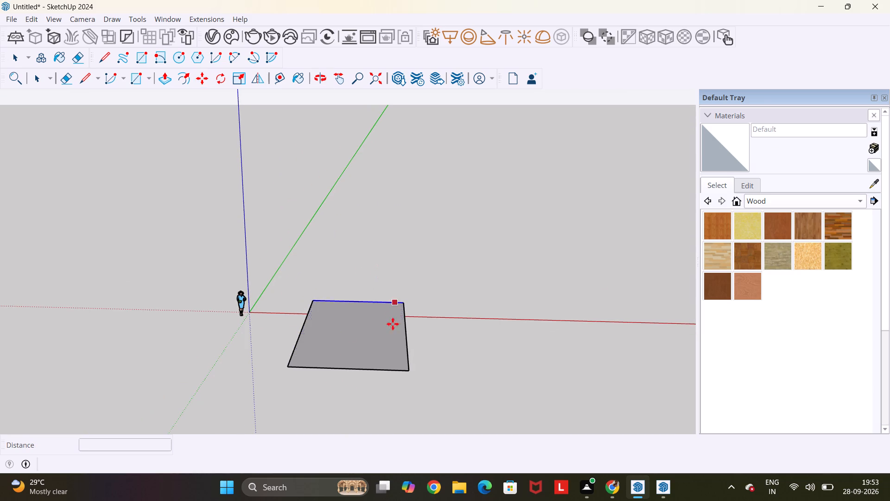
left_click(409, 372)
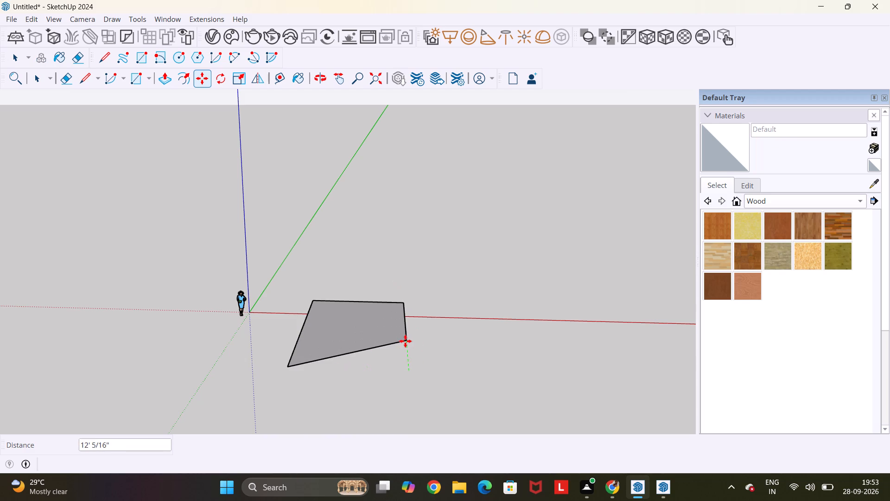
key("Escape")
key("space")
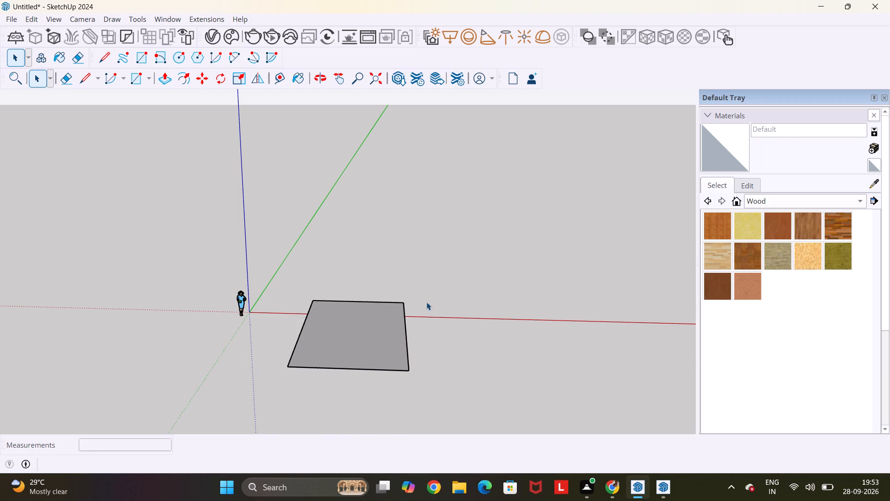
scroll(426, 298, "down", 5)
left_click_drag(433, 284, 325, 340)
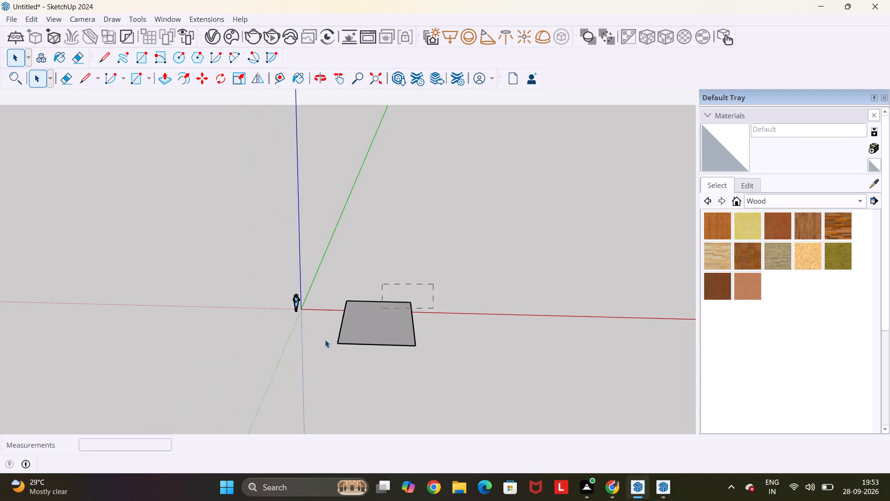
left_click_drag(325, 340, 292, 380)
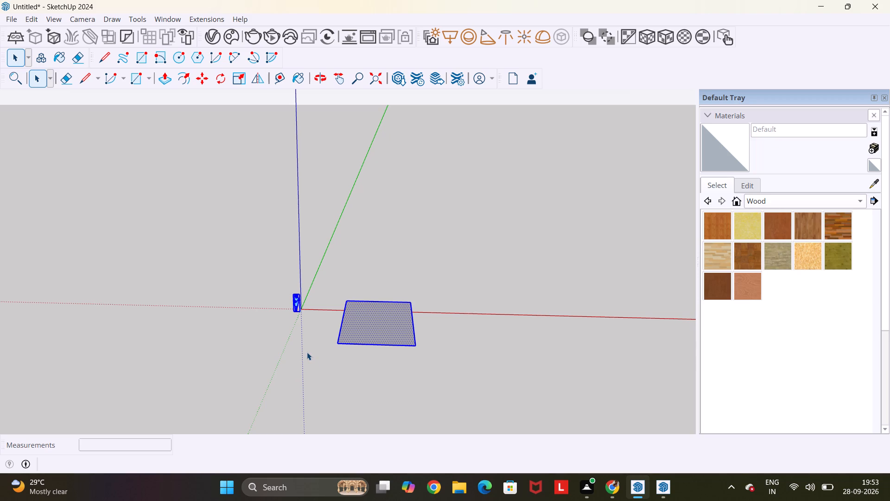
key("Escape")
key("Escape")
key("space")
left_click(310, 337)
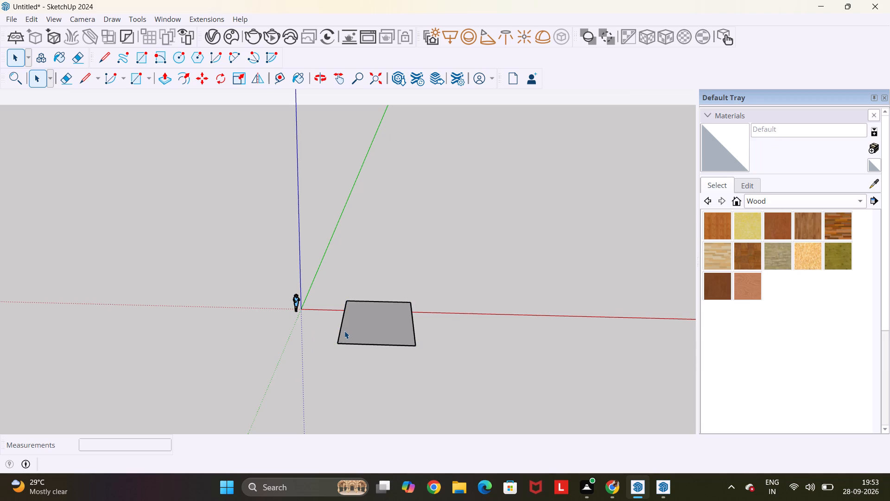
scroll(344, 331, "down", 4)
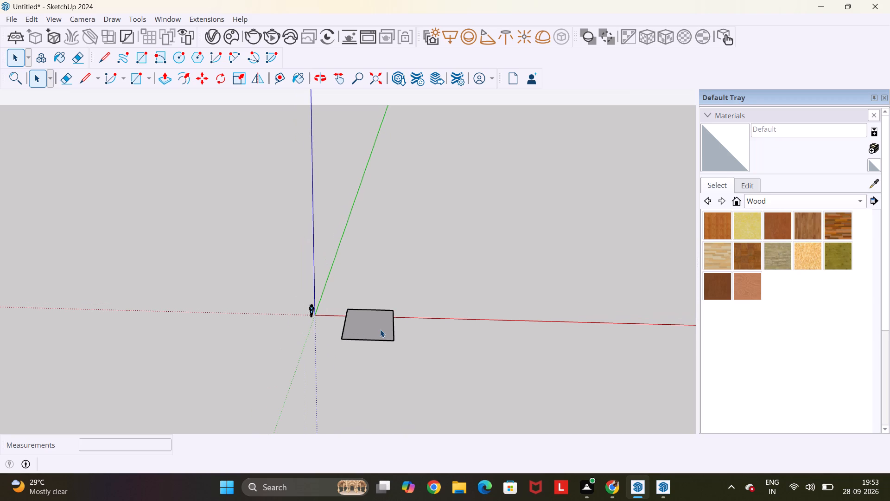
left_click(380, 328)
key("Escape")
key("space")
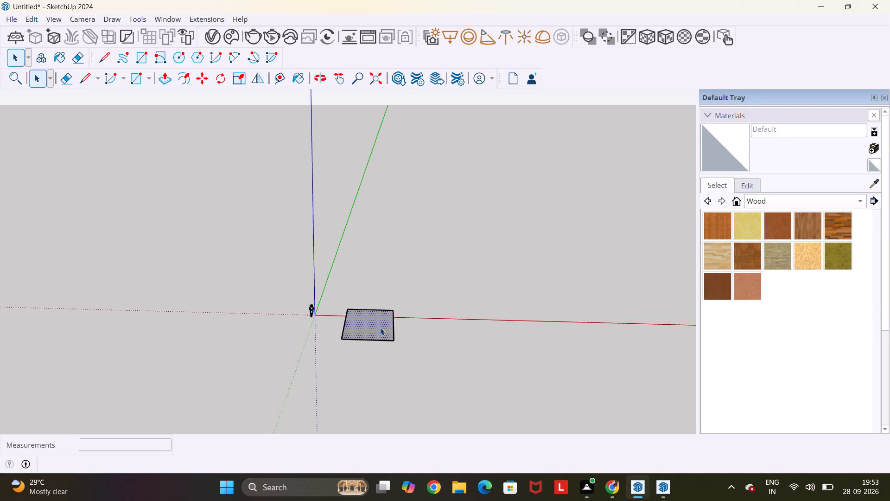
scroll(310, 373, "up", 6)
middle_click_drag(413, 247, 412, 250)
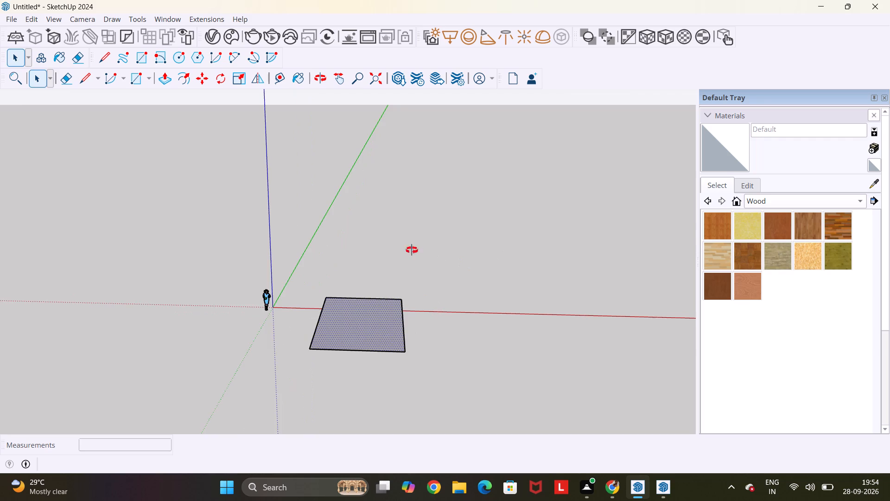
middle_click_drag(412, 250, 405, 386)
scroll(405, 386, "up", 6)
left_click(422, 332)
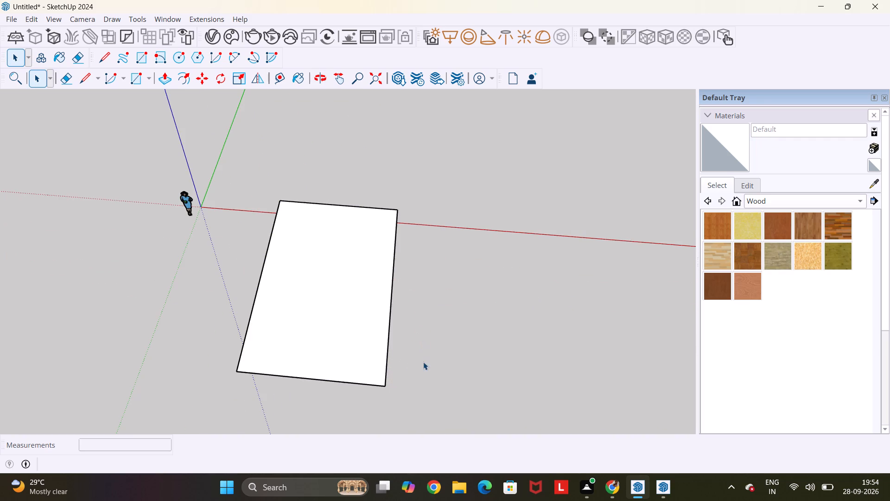
Draw a vertical 20' by 3" rotated rectangle hanging below the footprint's 20' edge on the positive green axis side.
middle_click_drag(423, 362, 303, 53)
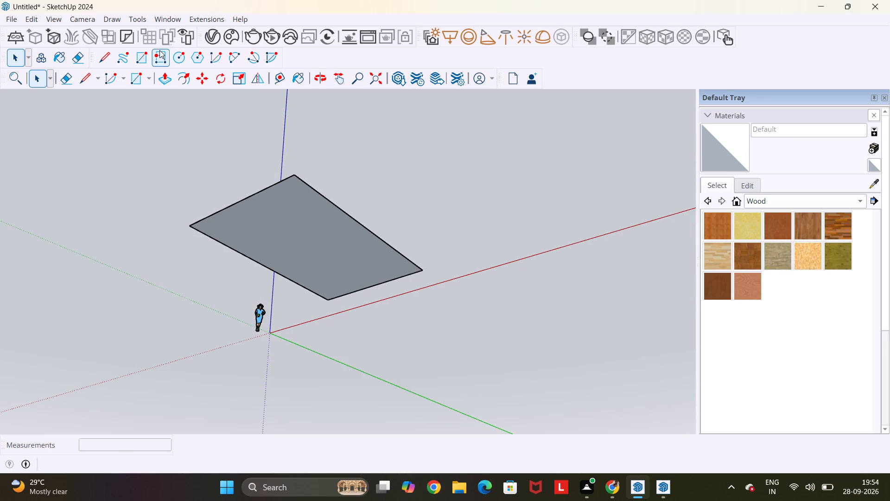
left_click(153, 58)
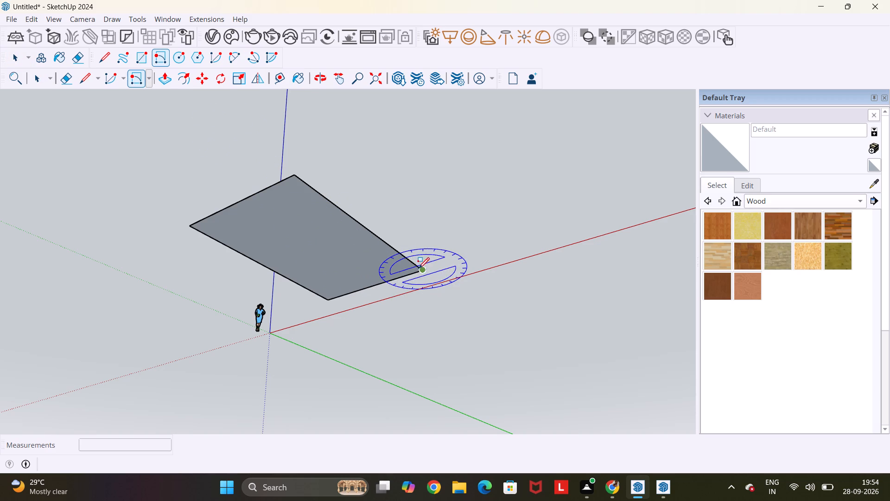
left_click(423, 269)
scroll(315, 302, "up", 6)
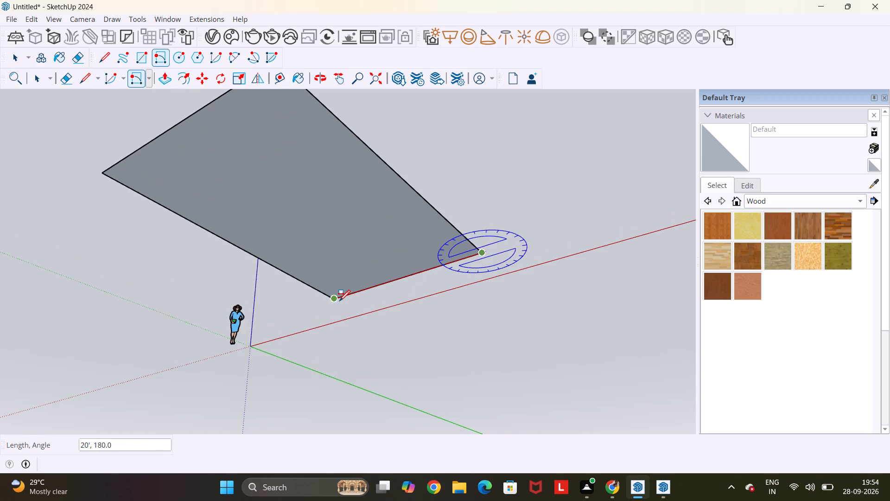
left_click(339, 300)
middle_click_drag(369, 309, 166, 339)
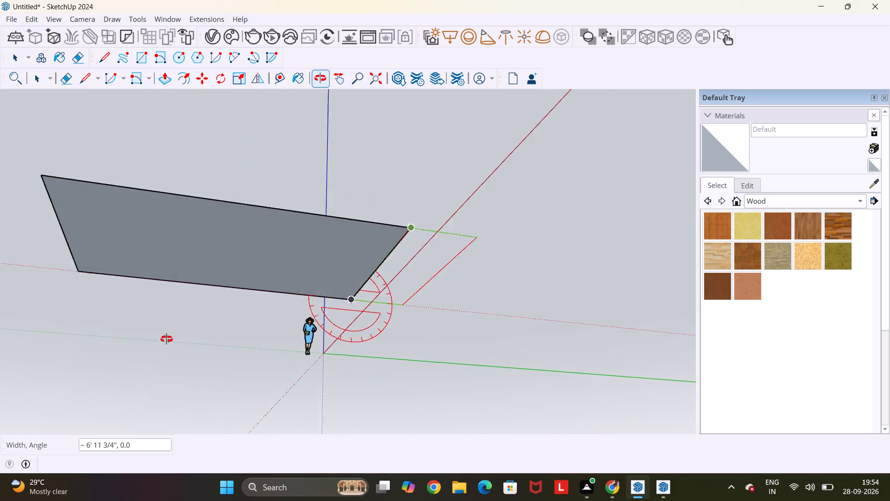
middle_click_drag(166, 339, 73, 372)
middle_click_drag(352, 304, 342, 360)
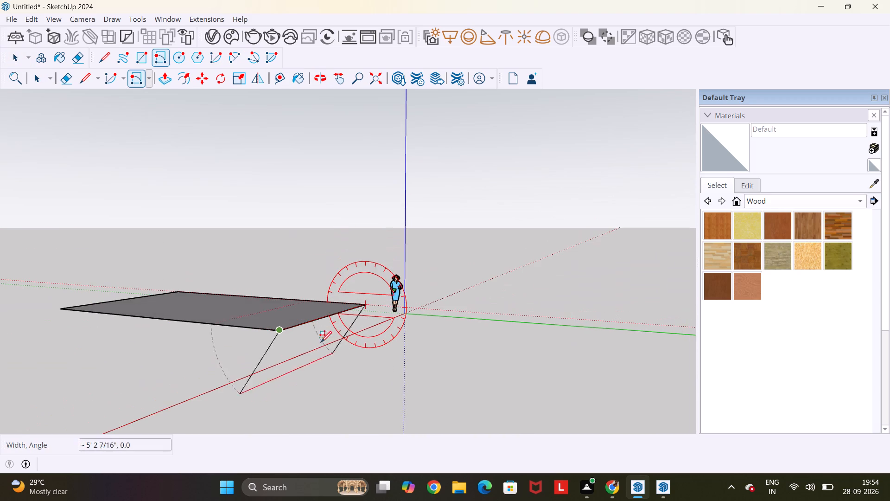
scroll(292, 346, "up", 4)
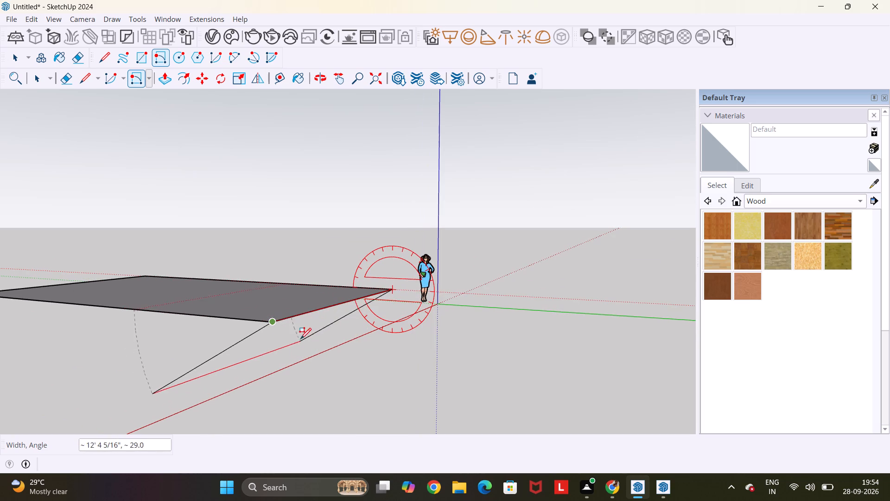
scroll(296, 327, "up", 6)
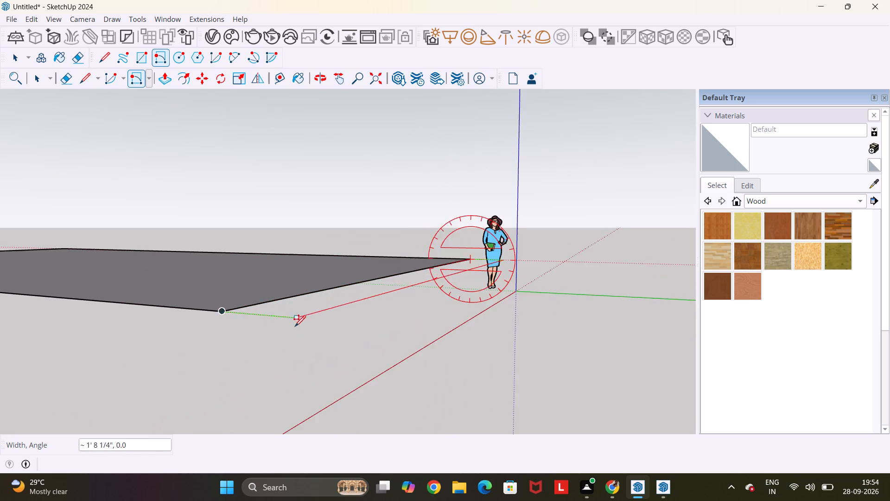
scroll(294, 326, "up", 4)
scroll(262, 315, "down", 5)
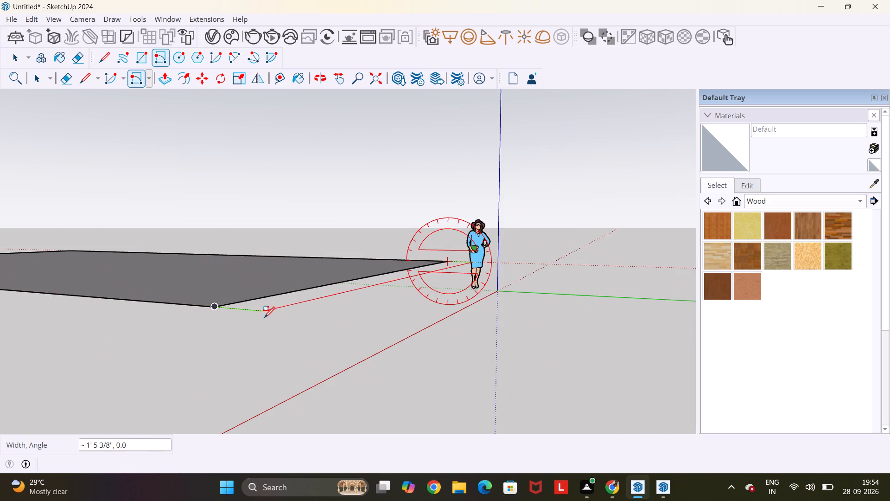
middle_click_drag(257, 317, 318, 283)
scroll(318, 283, "down", 2)
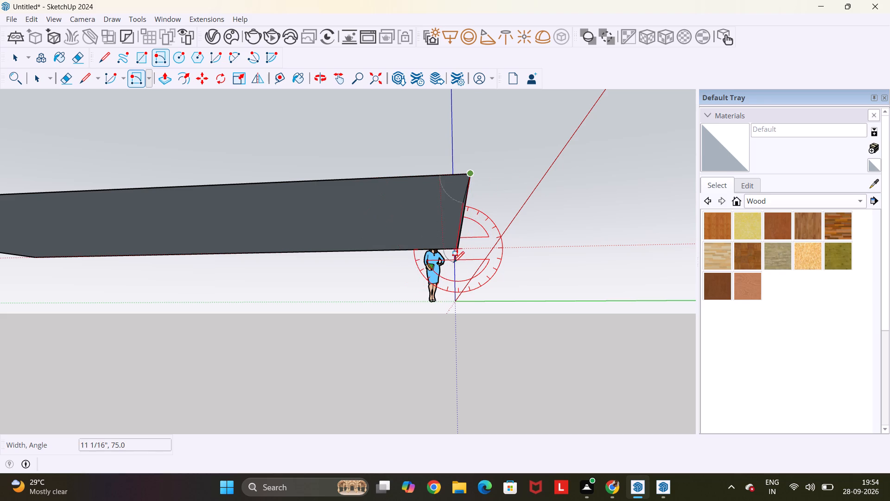
middle_click_drag(462, 263, 343, 283)
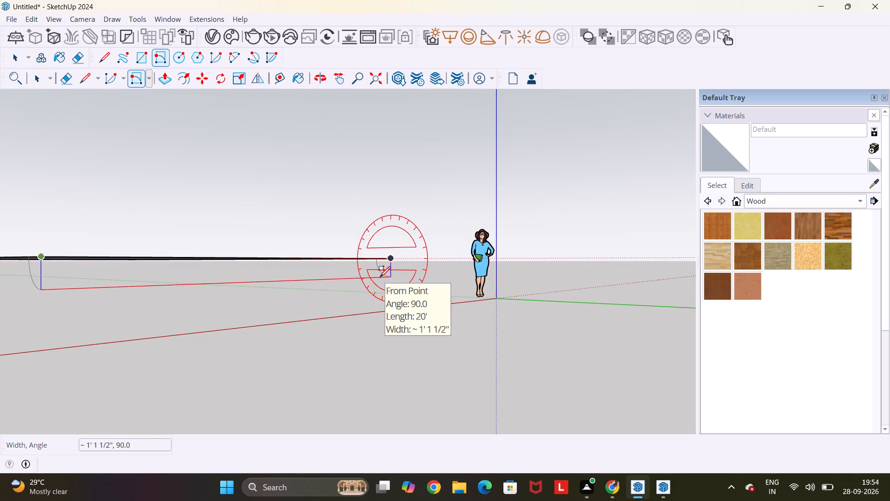
type("3\"")
key("Return")
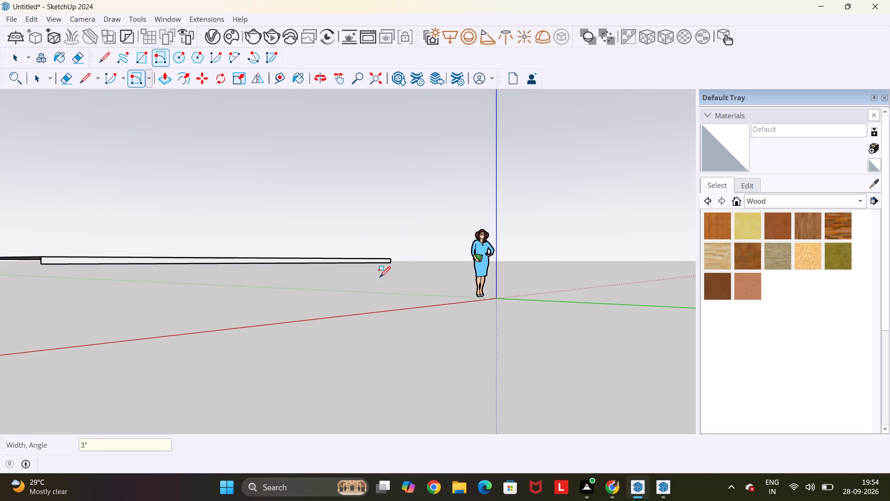
scroll(379, 277, "down", 12)
middle_click_drag(166, 308, 362, 303)
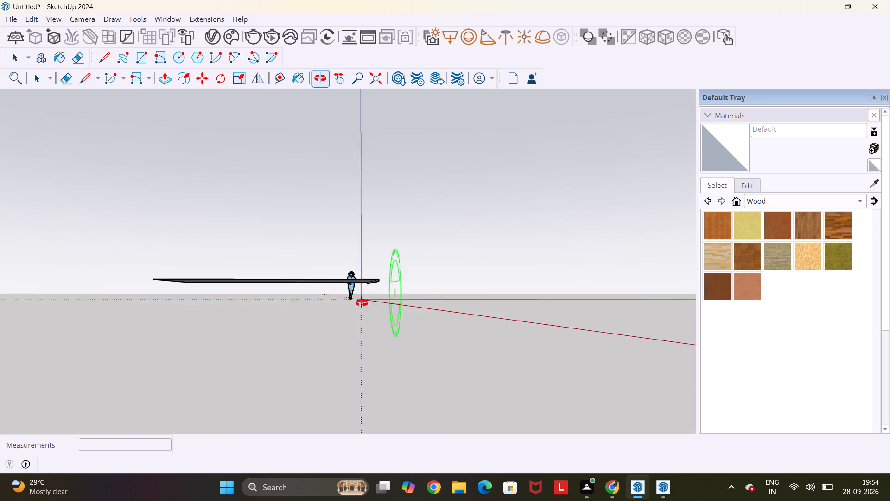
Push/Pull the vertical 3" face 32' beneath the footprint to its opposite short edge, forming the base slab.
middle_click_drag(362, 303, 399, 315)
scroll(399, 315, "up", 11)
key("p")
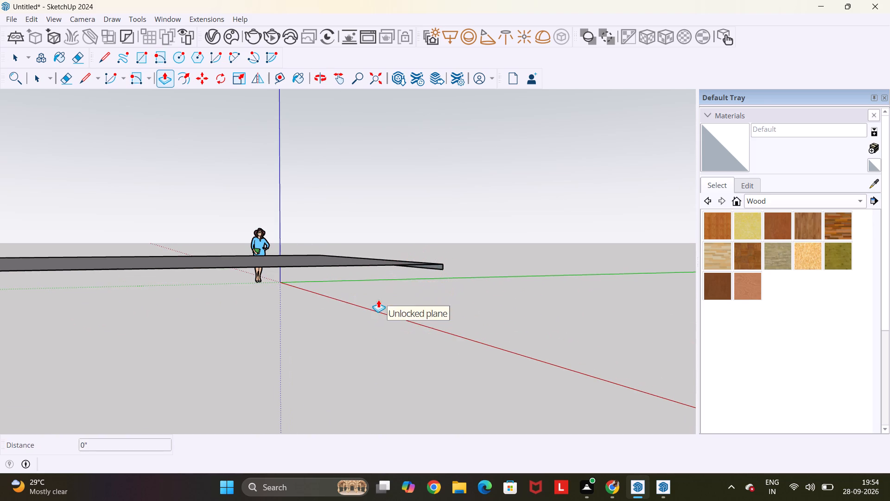
middle_click_drag(378, 299, 432, 257)
scroll(432, 257, "up", 6)
scroll(404, 217, "up", 4)
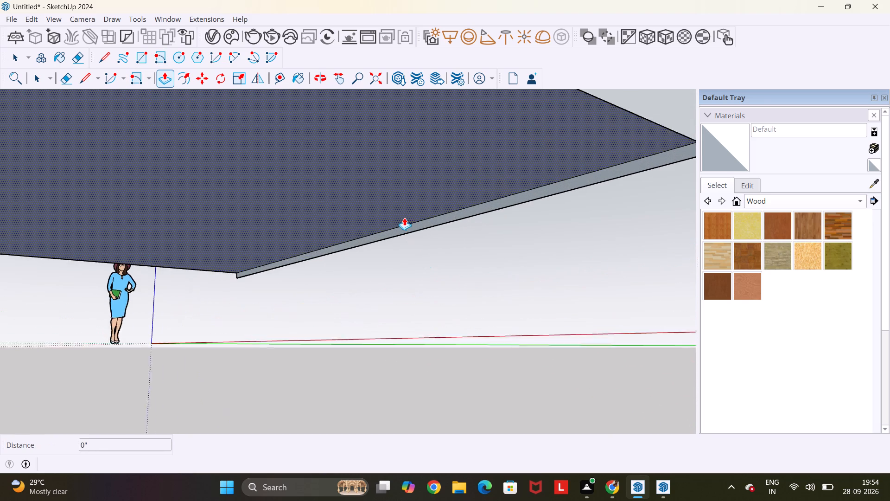
scroll(404, 218, "up", 2)
left_click(421, 224)
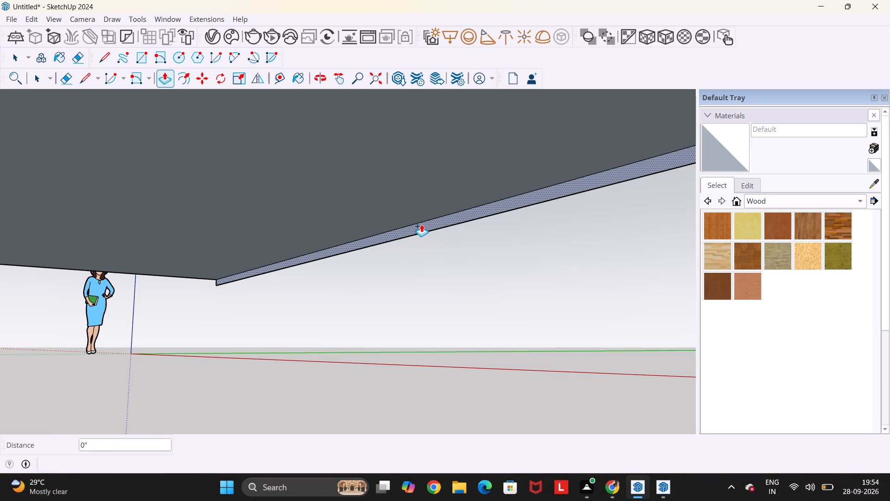
scroll(421, 224, "down", 12)
scroll(184, 243, "down", 15)
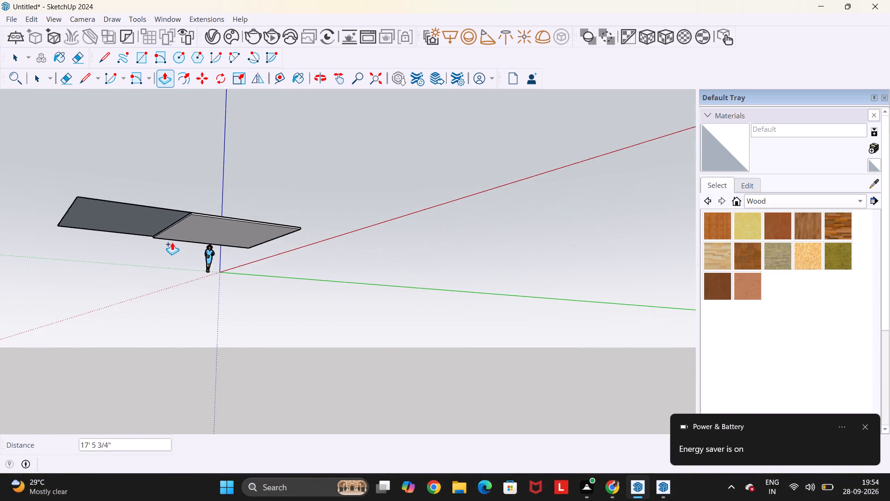
scroll(172, 242, "down", 1)
middle_click_drag(92, 212, 159, 326)
scroll(159, 326, "up", 4)
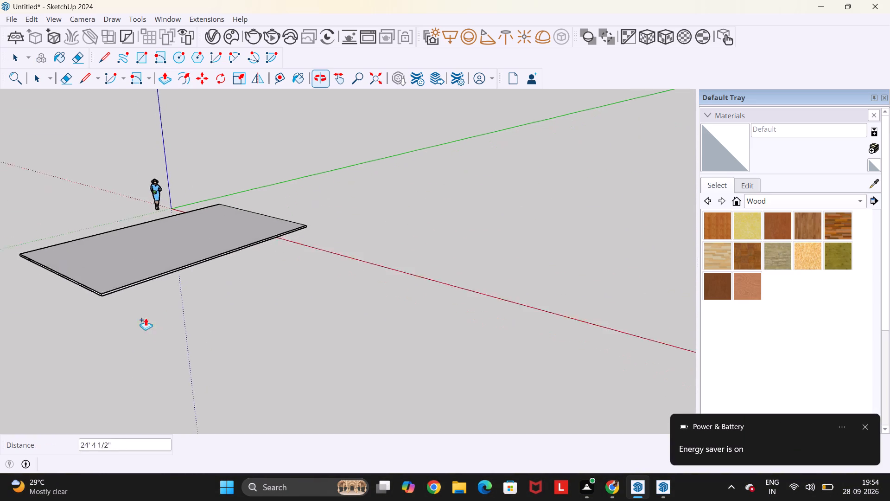
scroll(59, 280, "up", 6)
left_click(85, 280)
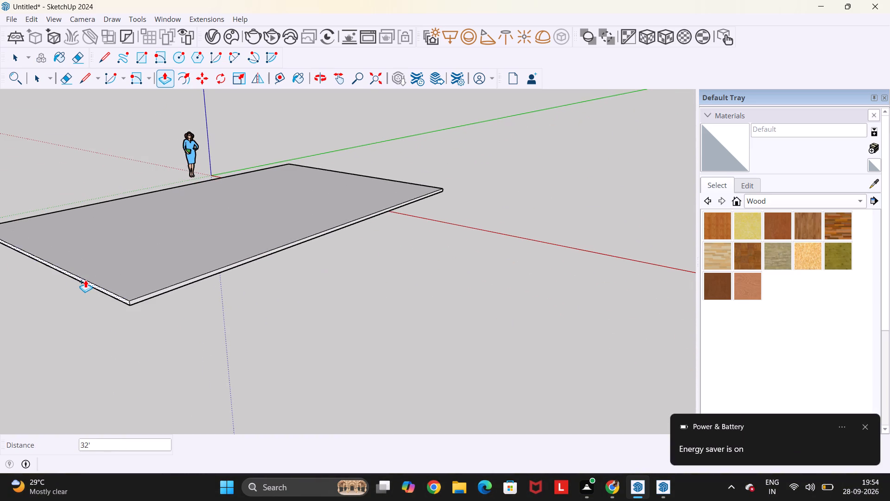
scroll(85, 280, "down", 11)
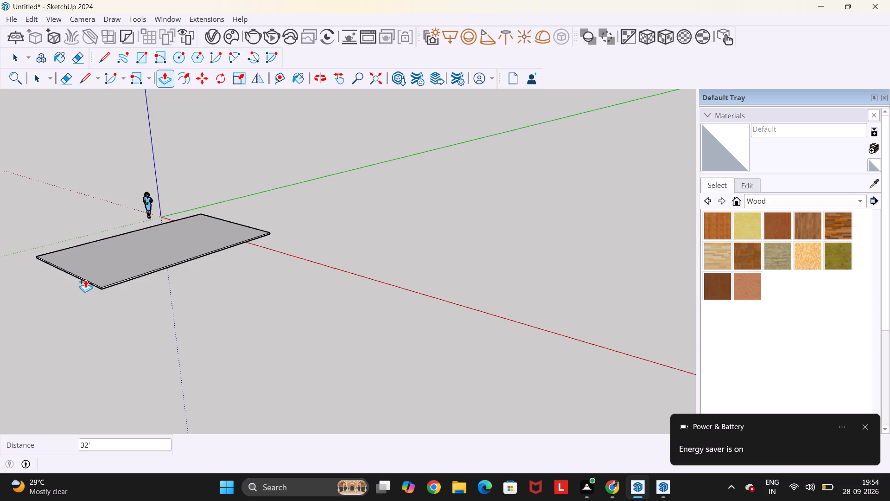
key("space")
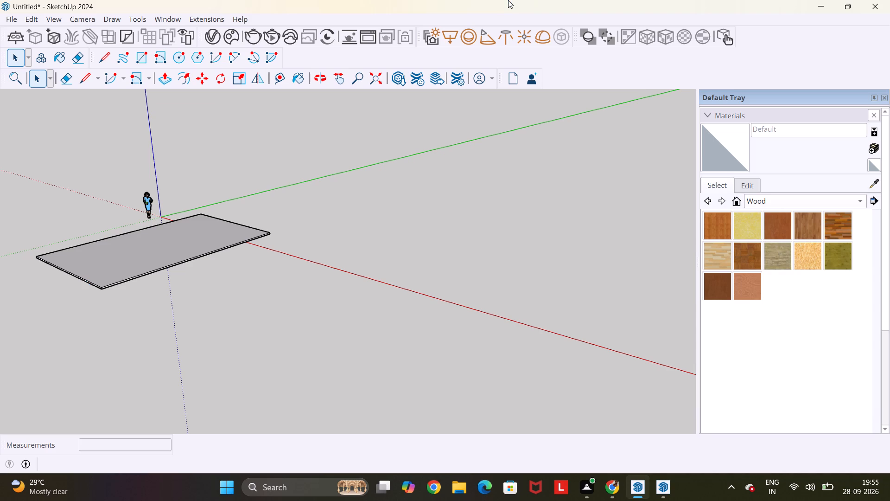
Offset the perimeter of the slab's top face 9" inward for the outer walls.
scroll(500, 101, "down", 1)
middle_click_drag(105, 247, 193, 292)
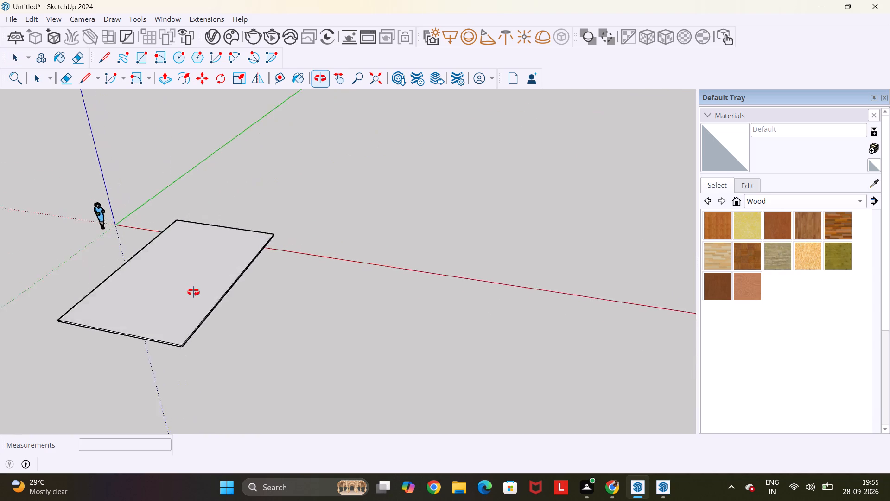
middle_click_drag(193, 292, 237, 315)
key("space")
scroll(238, 313, "down", 5)
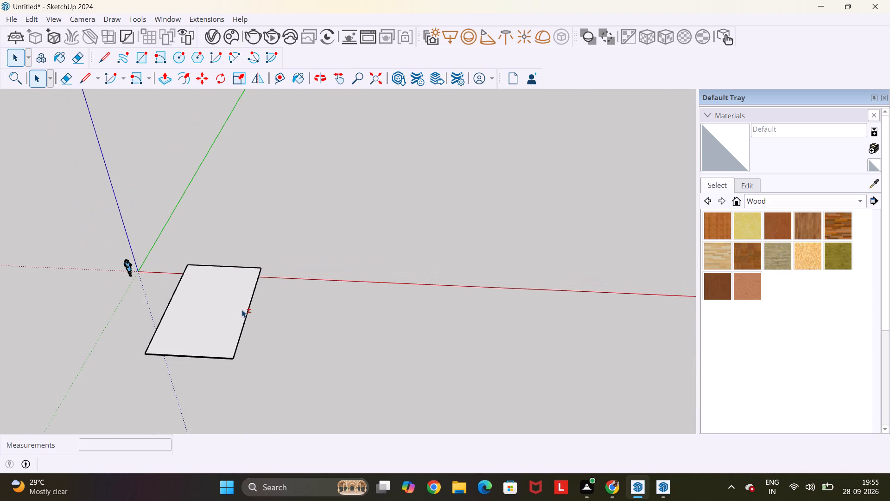
middle_click_drag(242, 307, 316, 191, "shift")
middle_click_drag(288, 180, 286, 226)
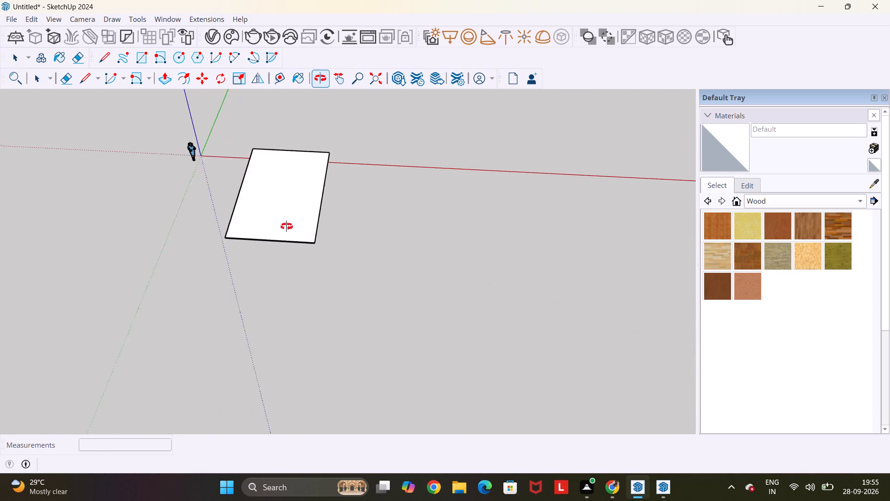
middle_click_drag(286, 226, 299, 317)
scroll(299, 317, "up", 4)
scroll(245, 135, "up", 5)
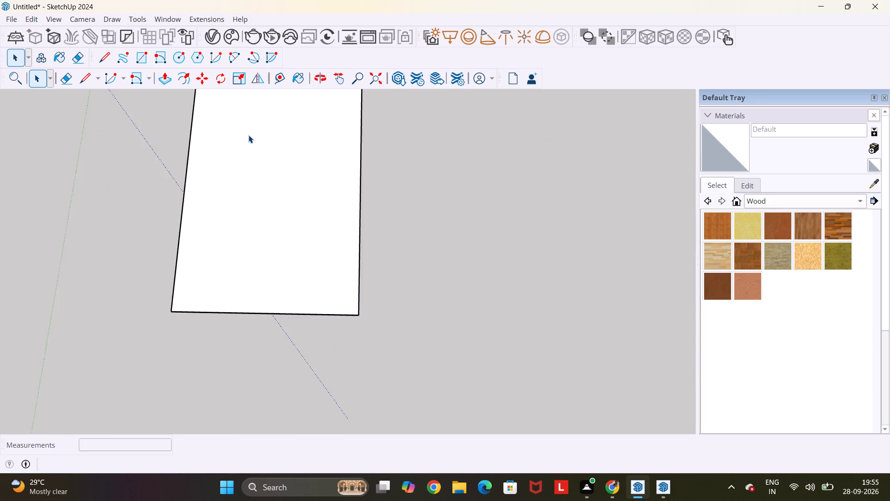
scroll(248, 135, "down", 7)
key("f")
left_click(222, 148)
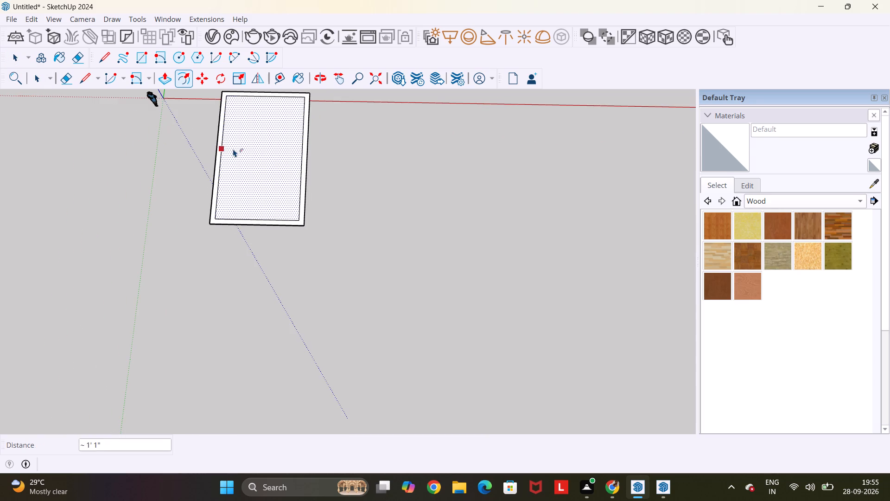
type("9\"")
key("Return")
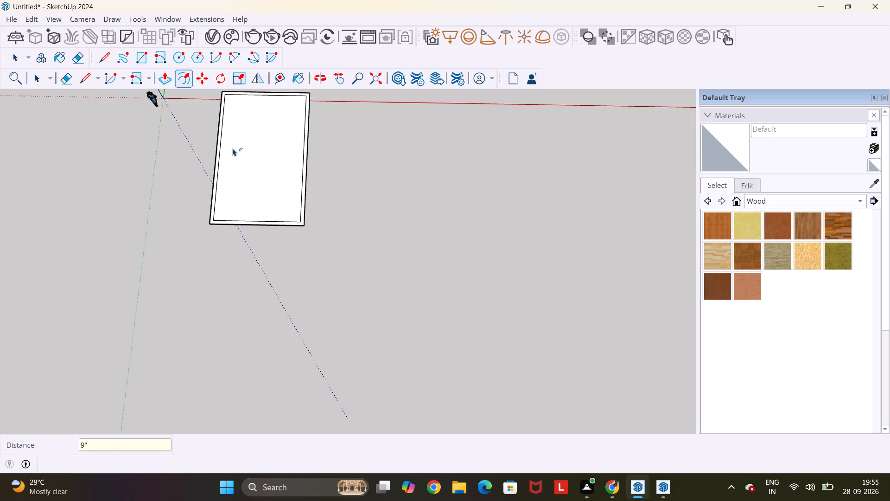
Place a lengthwise guide 10' in from the inner long edge nearest the origin, and a parallel guide 4.5" beyond it.
key("t")
left_click(220, 157)
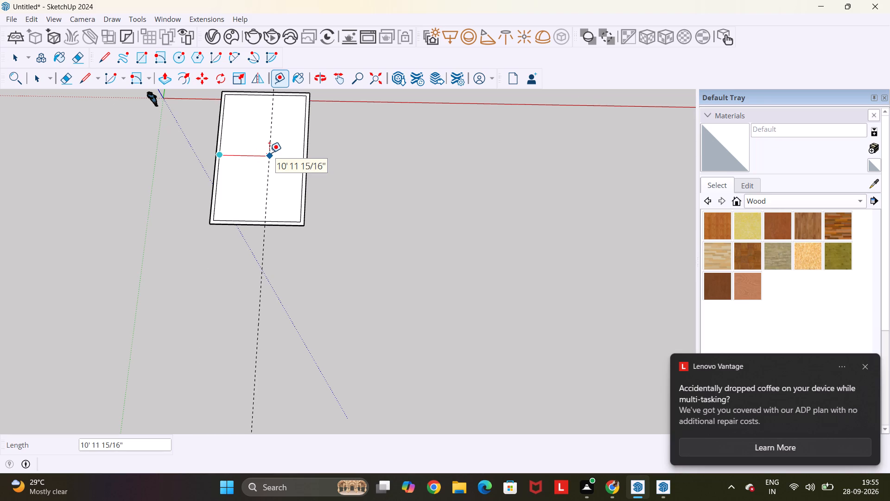
type("10'")
key("Return")
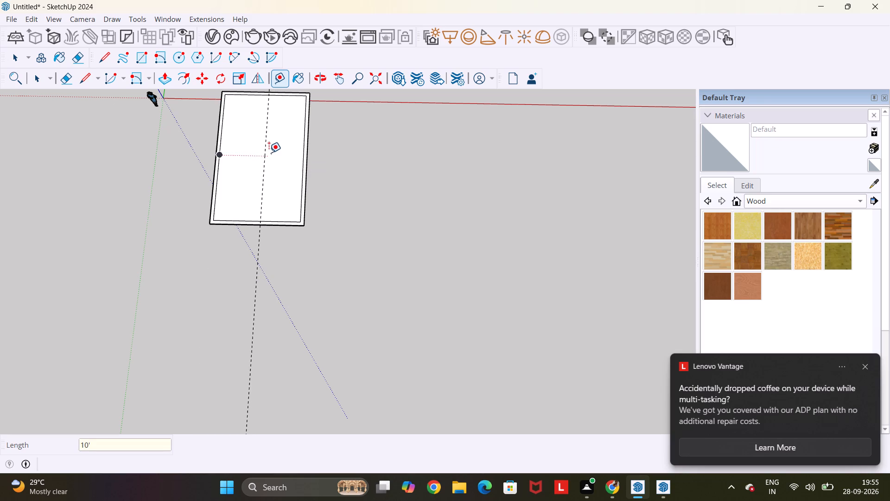
scroll(283, 150, "up", 5)
left_click(249, 174)
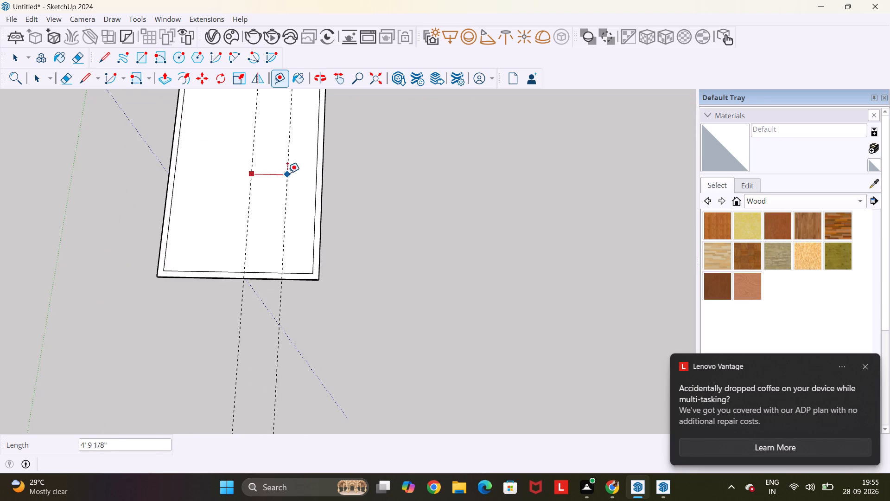
type("4.5\"")
key("Return")
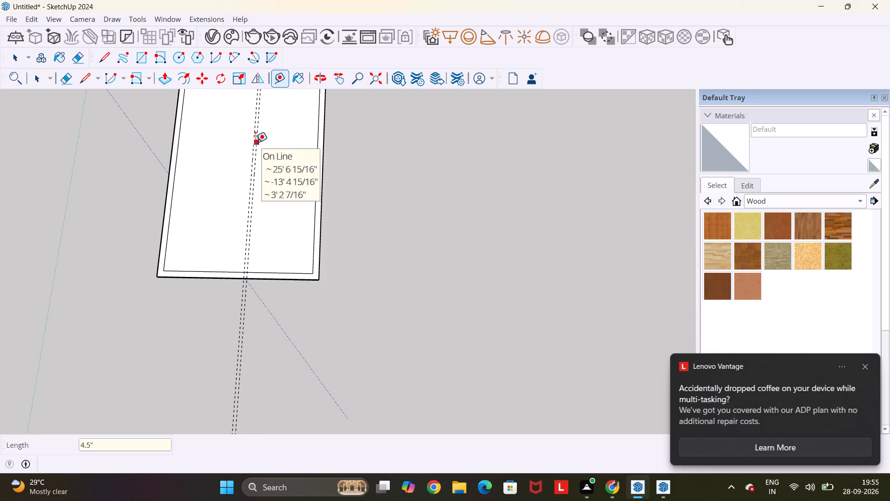
Place a crosswise guide 11' in from the inner short edge near the red axis, and a parallel guide 4.5" beyond it.
scroll(229, 125, "down", 7)
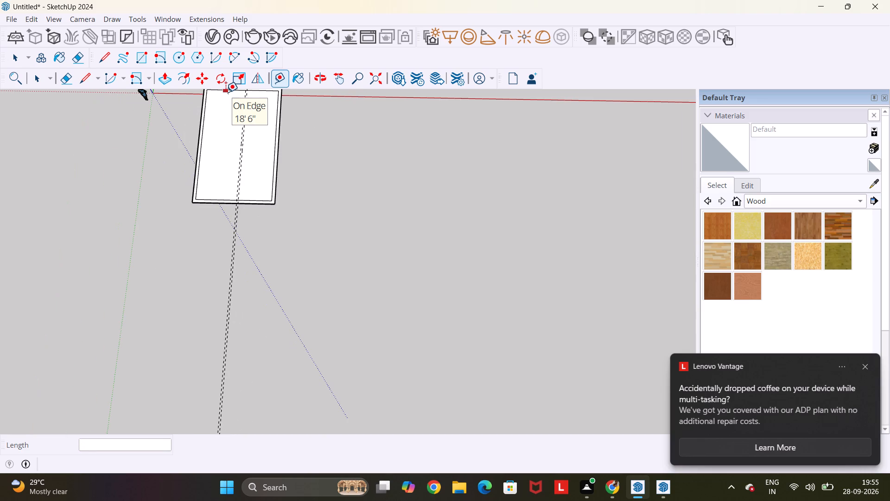
middle_click_drag(226, 92, 225, 136)
scroll(229, 137, "up", 4)
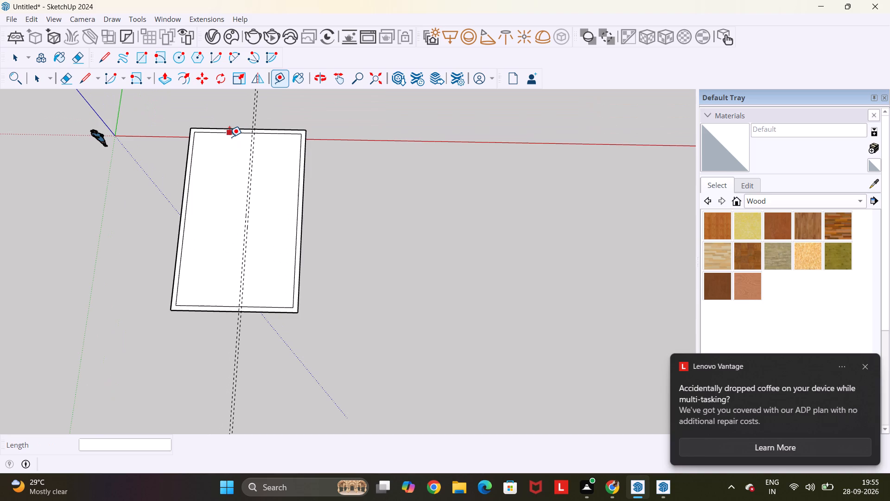
key("t")
left_click(225, 133)
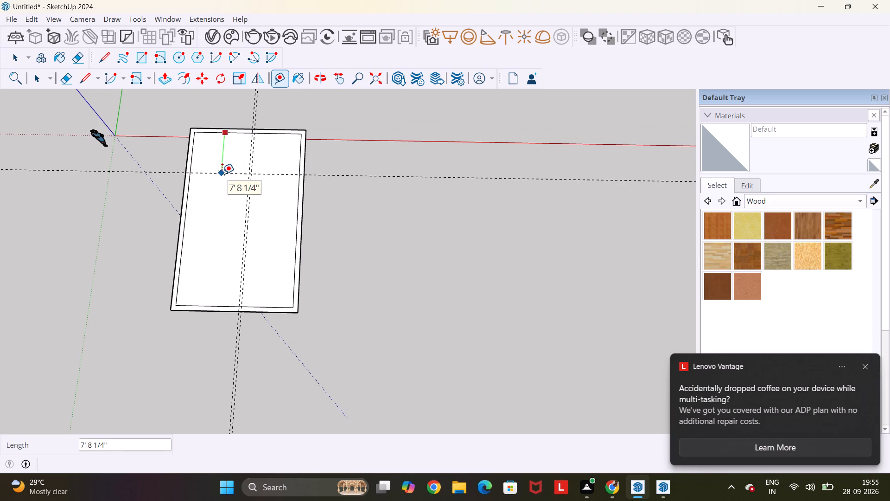
type("11'")
key("Return")
scroll(222, 174, "up", 1)
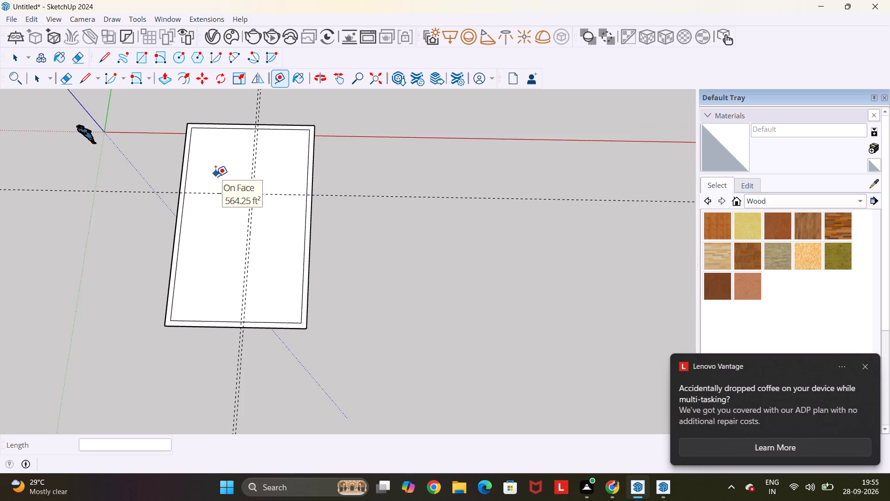
scroll(228, 197, "up", 4)
left_click(230, 189)
type("4.5\"")
key("Return")
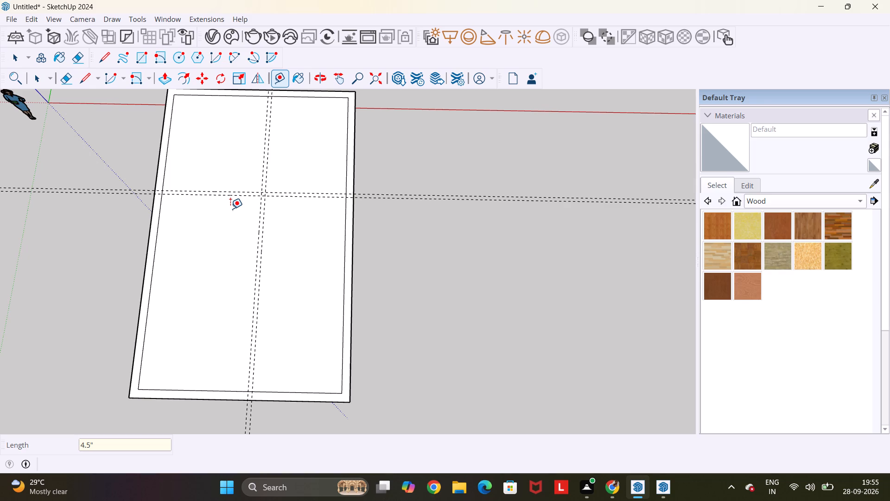
Dismiss the Lenovo Vantage update notification without installing anything.
scroll(230, 209, "up", 2)
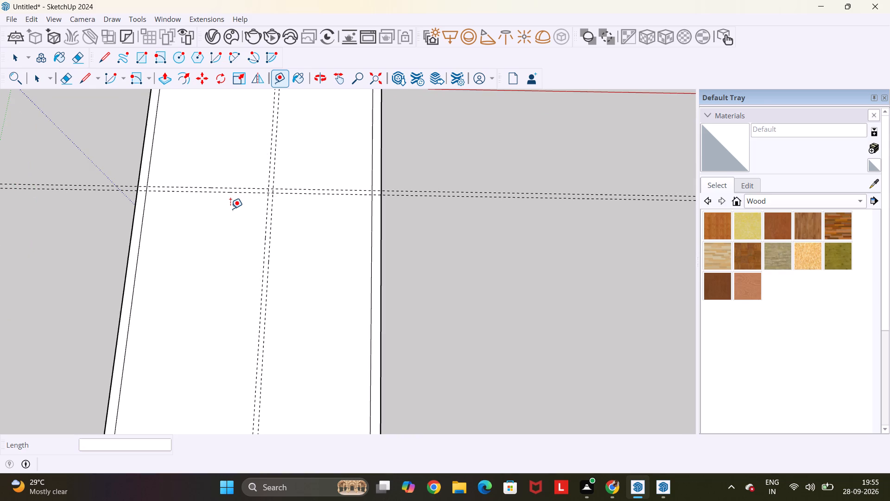
scroll(230, 209, "down", 3)
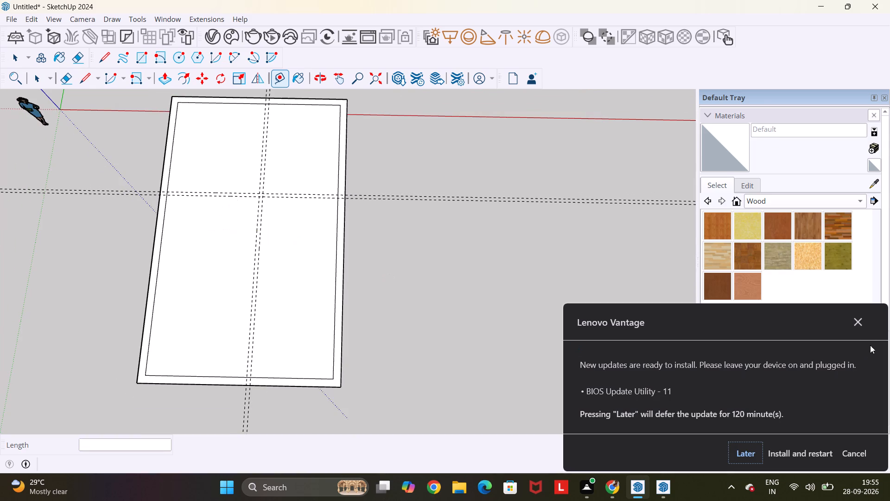
left_click(855, 325)
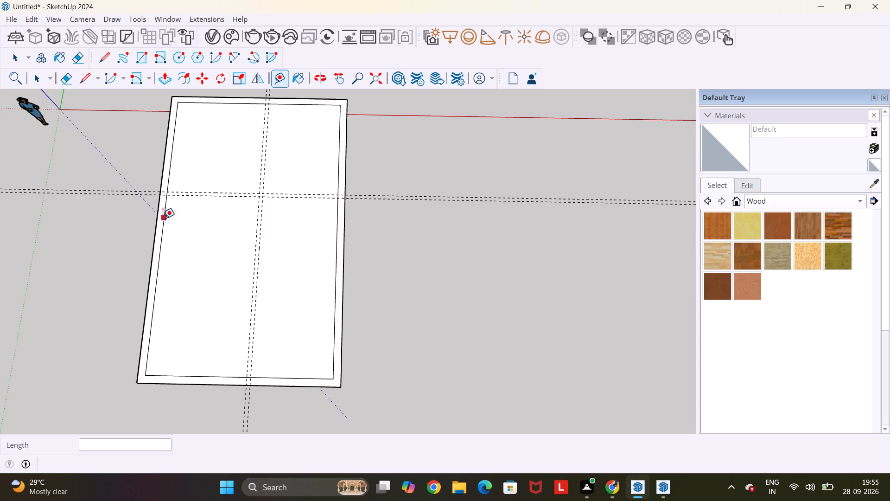
Place a lengthwise guide 7' in from the inner long edge nearest the origin.
left_click(167, 213)
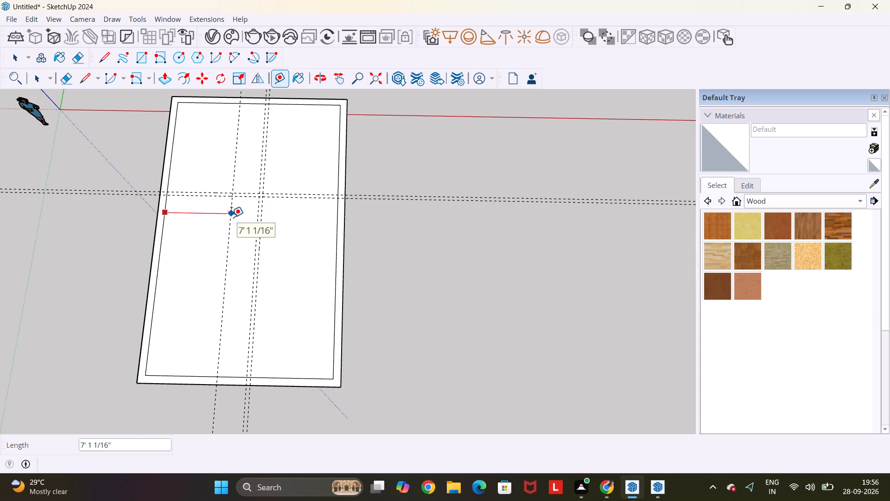
type("7'")
key("Return")
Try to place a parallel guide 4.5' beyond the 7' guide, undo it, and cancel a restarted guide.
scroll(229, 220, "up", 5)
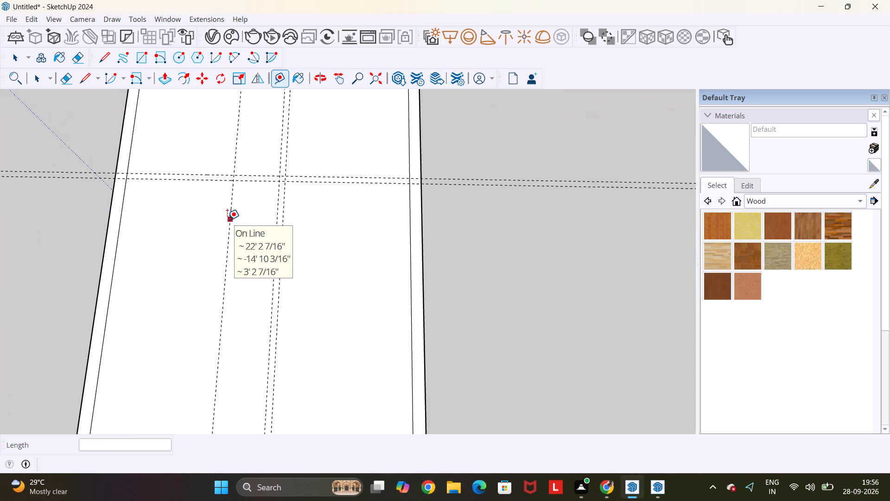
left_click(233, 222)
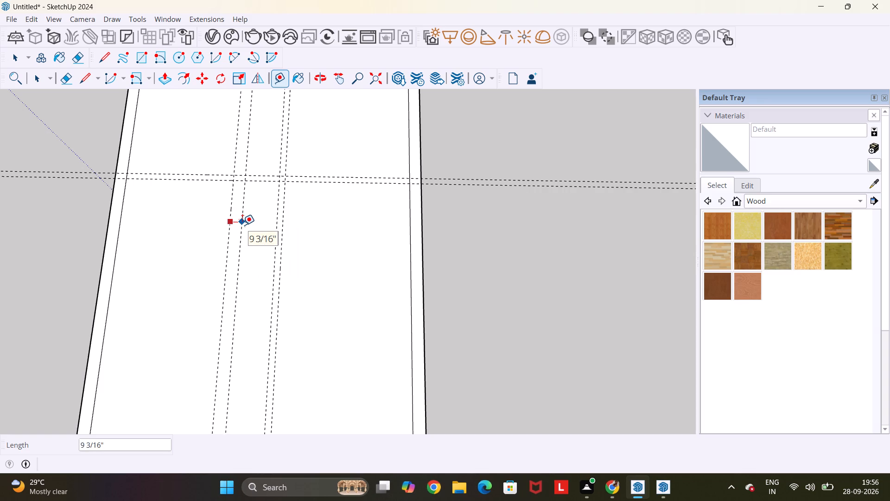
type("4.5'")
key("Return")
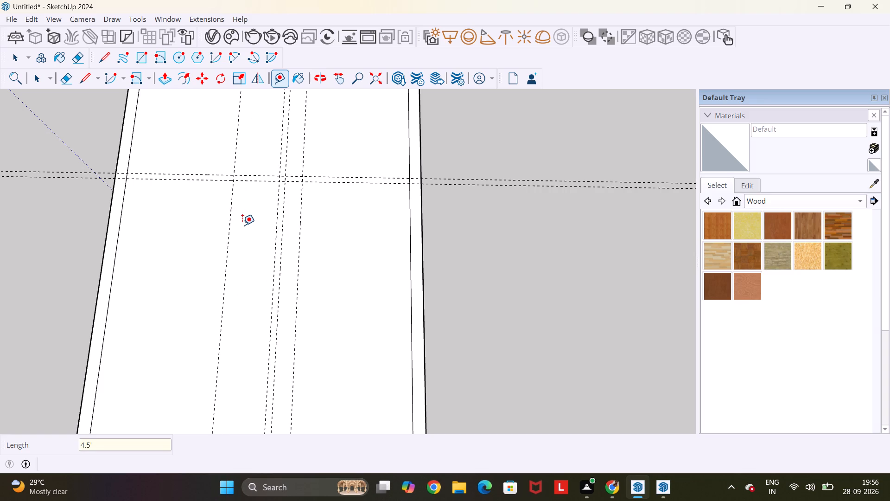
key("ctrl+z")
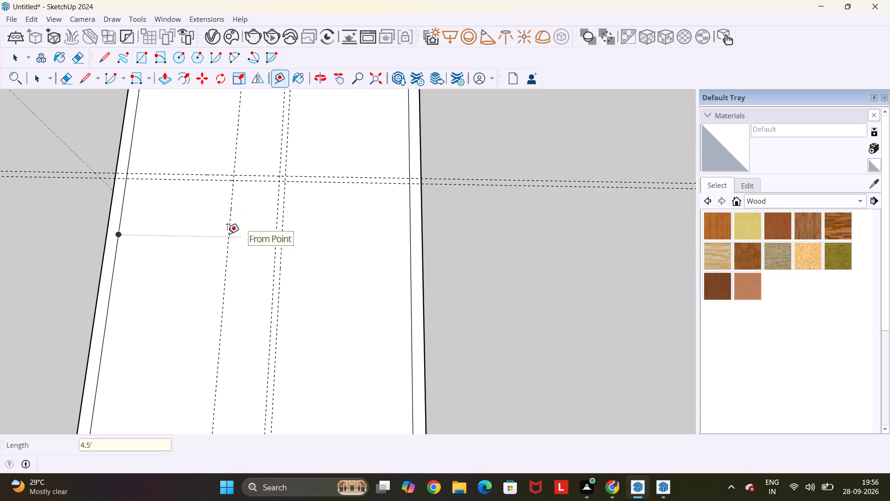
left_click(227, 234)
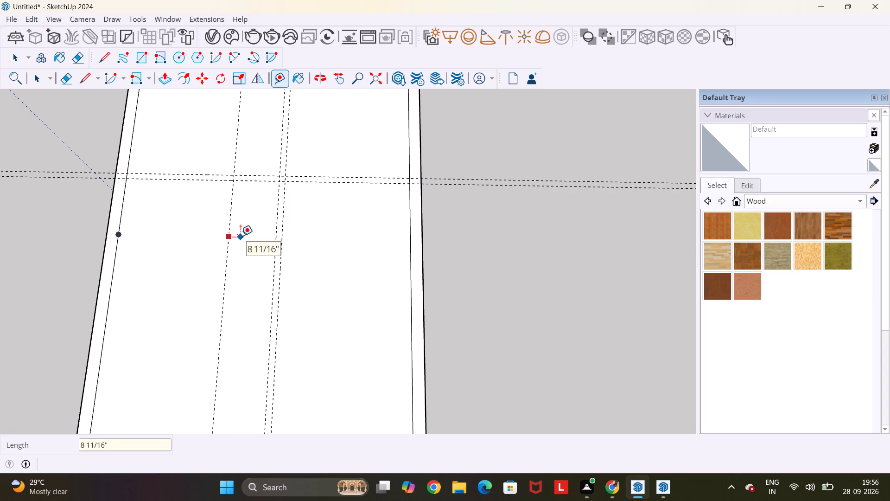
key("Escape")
Offset a parallel guide from the 7' guide toward the far long edge, entering 4.5"' as the distance.
left_click(229, 224)
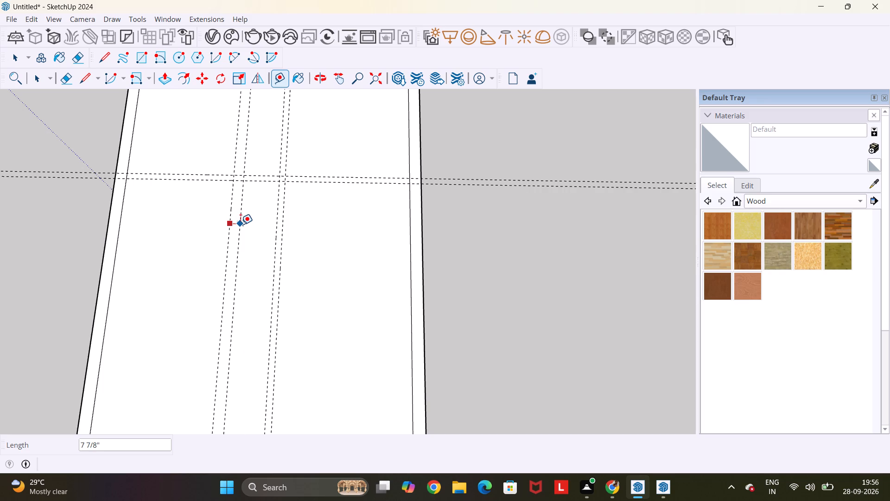
type("4.5\"'")
key("Return")
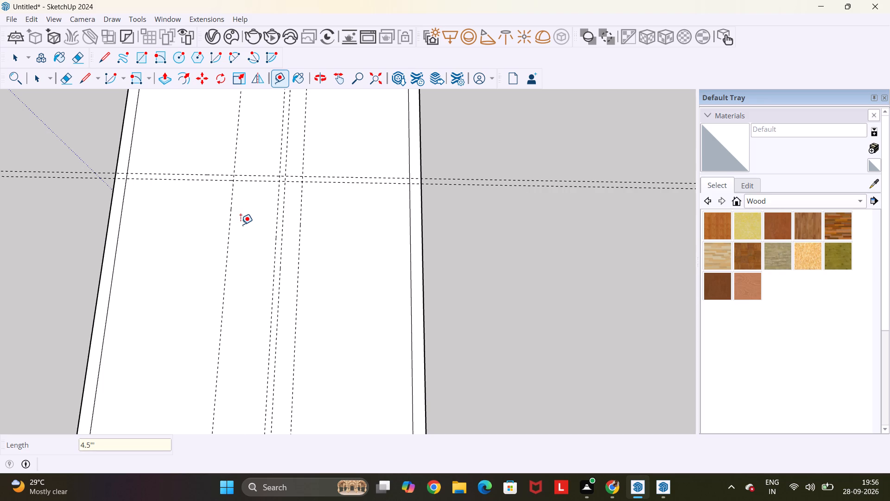
Undo the last guide and place a parallel guide 4.5" from the 7' lengthwise guide, toward the far long edge.
key("ctrl+z")
left_click(232, 222)
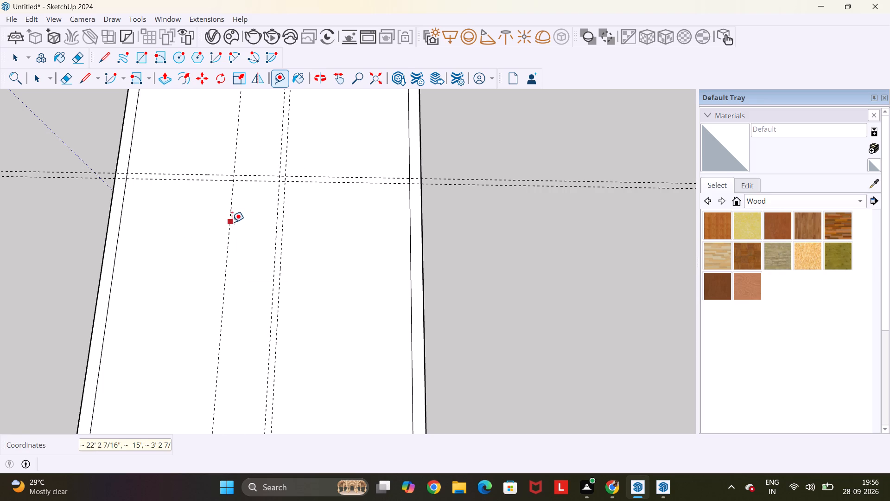
type("4.5\"")
key("Return")
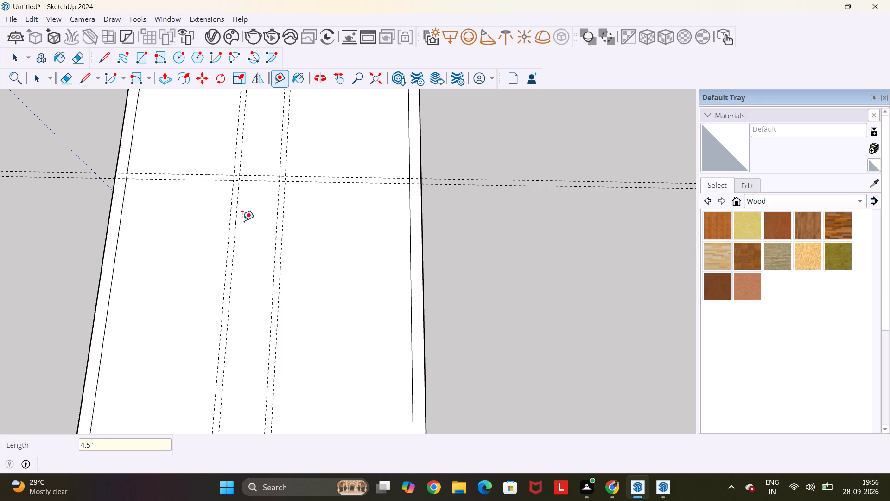
Place a crosswise guide 5' beyond the existing crosswise pair, on the side away from the origin.
scroll(242, 221, "down", 4)
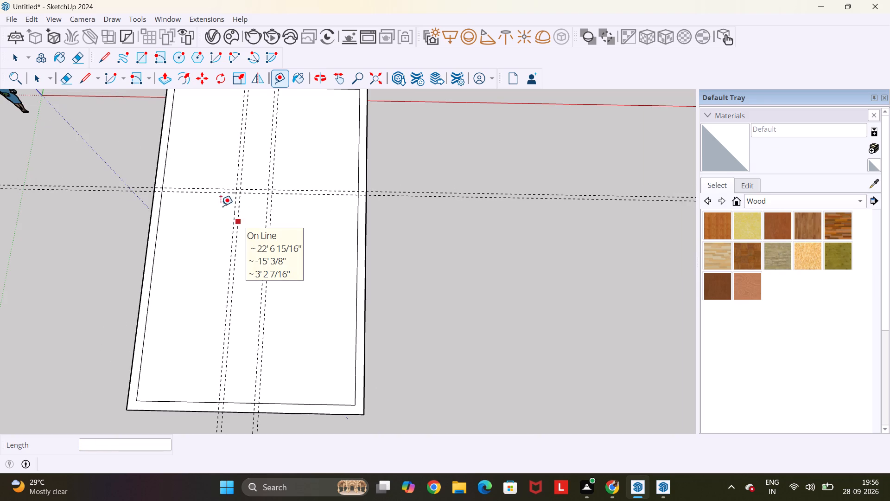
left_click(188, 195)
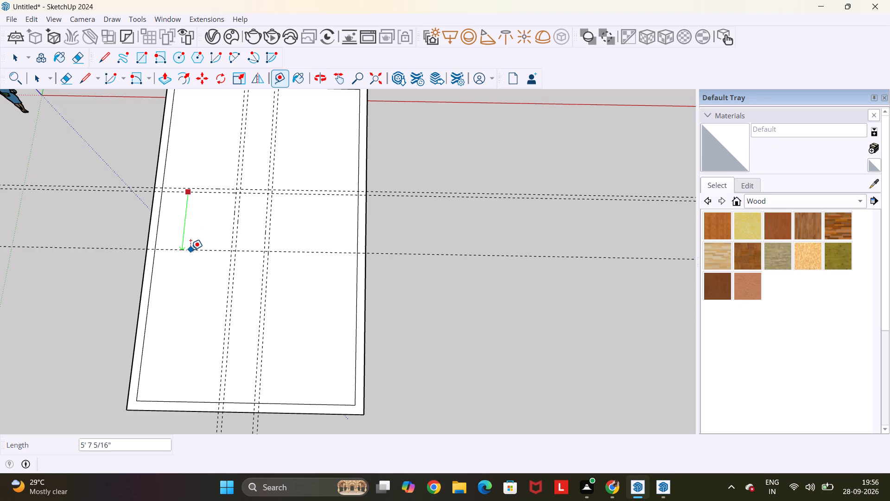
type("5'")
key("Return")
Offset a parallel guide 4.5" from the 5' crosswise guide, away from the origin, to mark the partition thickness.
left_click(190, 246)
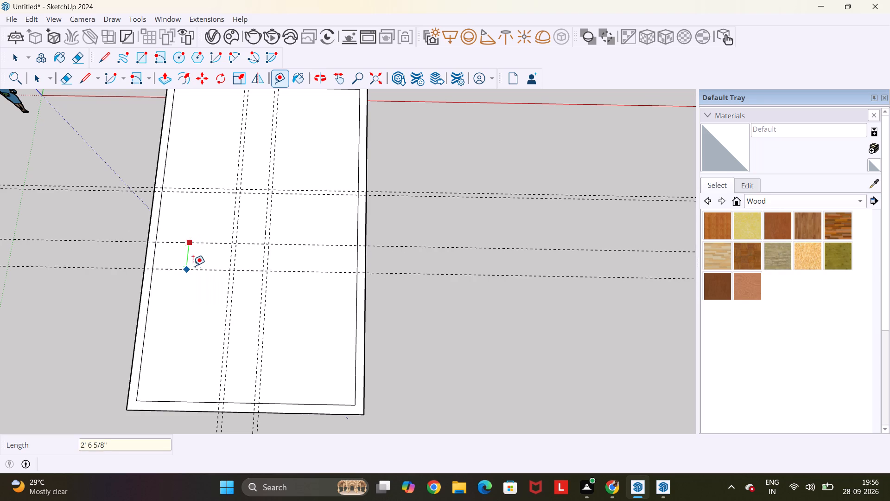
type("4.5'")
key("BackSpace")
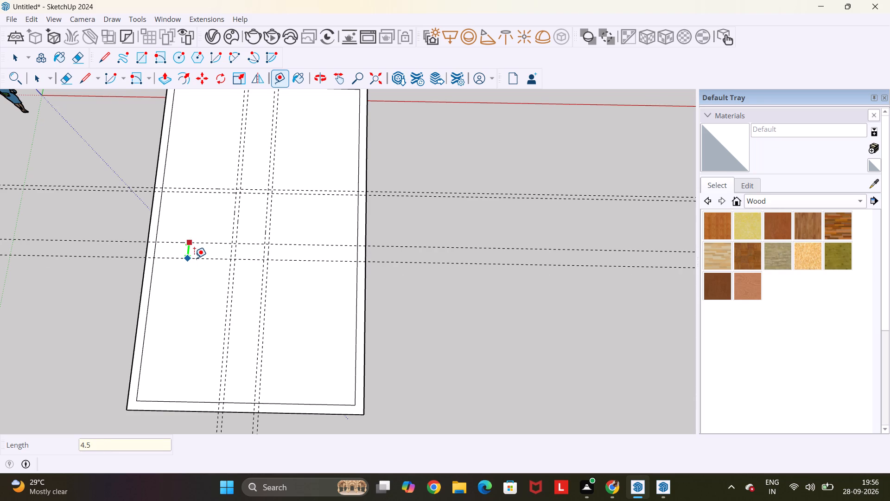
key("shift+quotedbl")
key("Return")
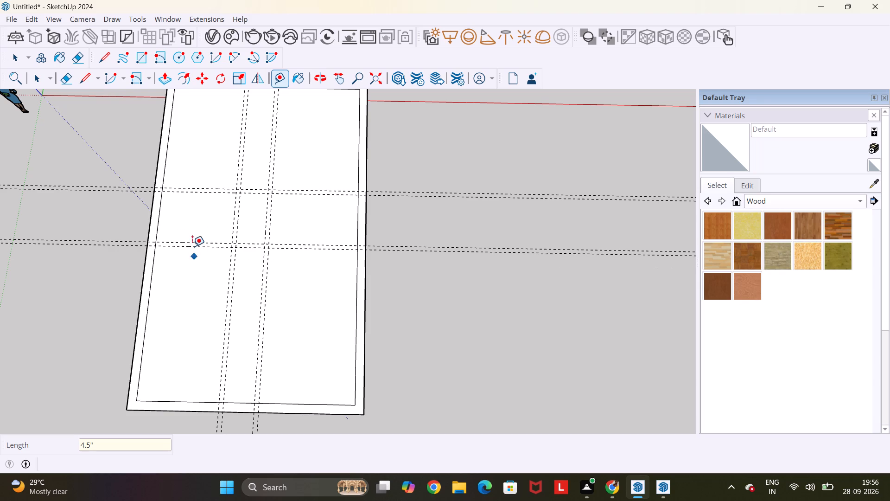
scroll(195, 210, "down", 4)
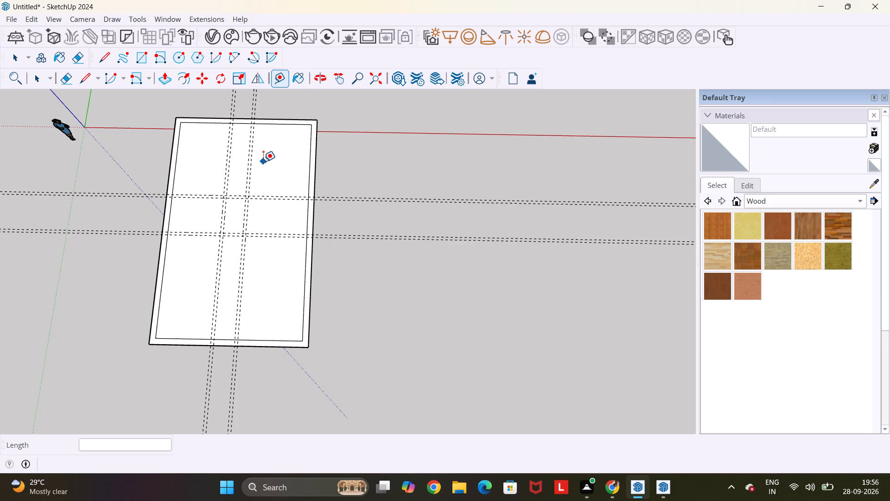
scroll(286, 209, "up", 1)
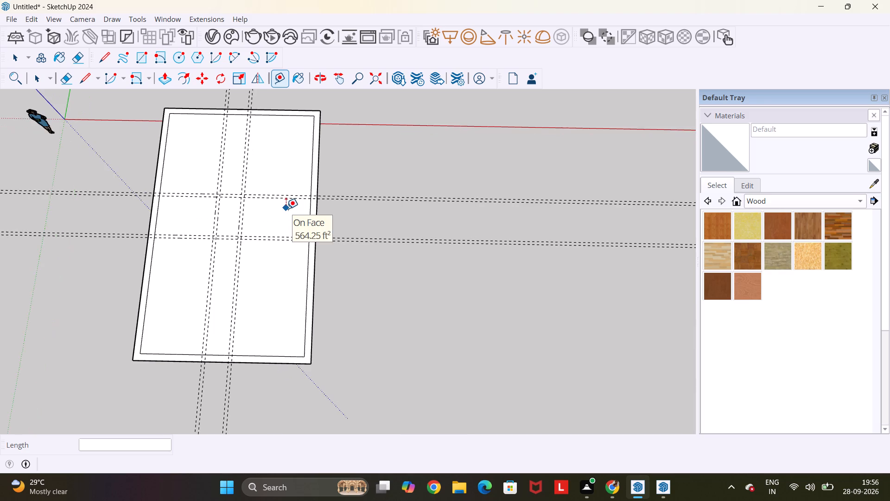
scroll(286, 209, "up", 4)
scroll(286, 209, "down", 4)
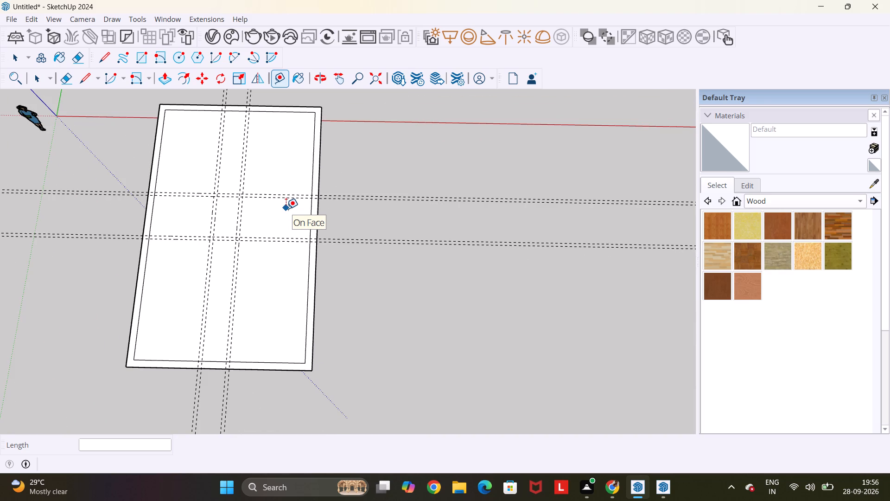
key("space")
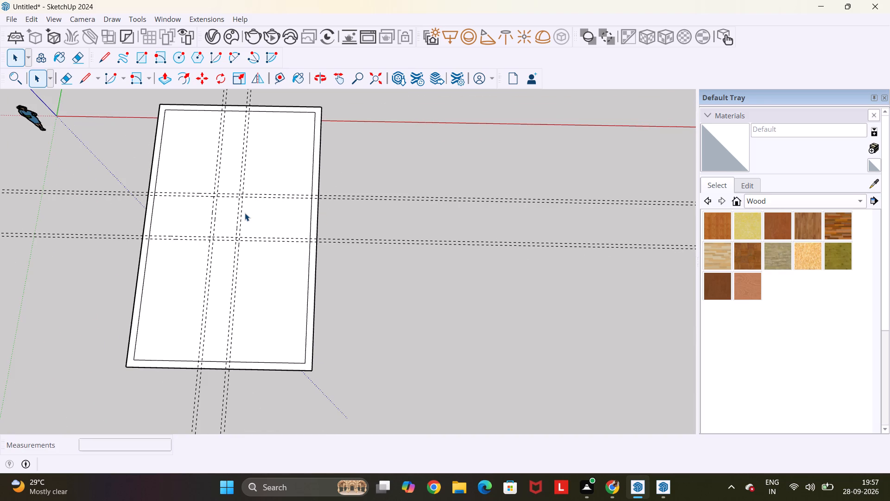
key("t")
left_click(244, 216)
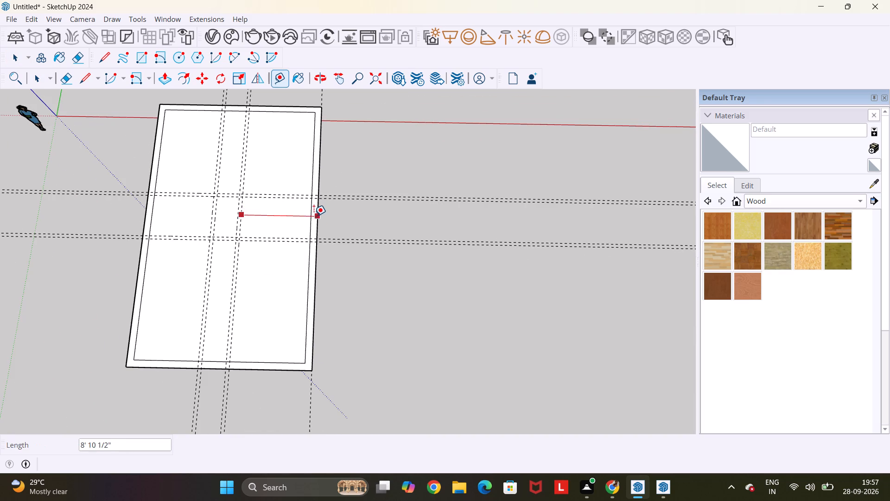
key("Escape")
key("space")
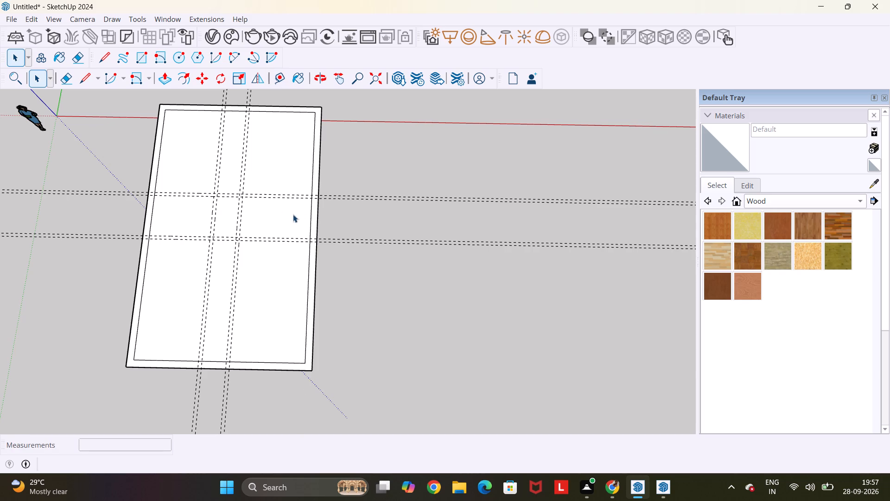
Outline the room at the origin end with an 11' 1 1/2" by 12' 1 1/2" rectangle and a nested rectangle along the inner wall and guides.
scroll(236, 193, "down", 3)
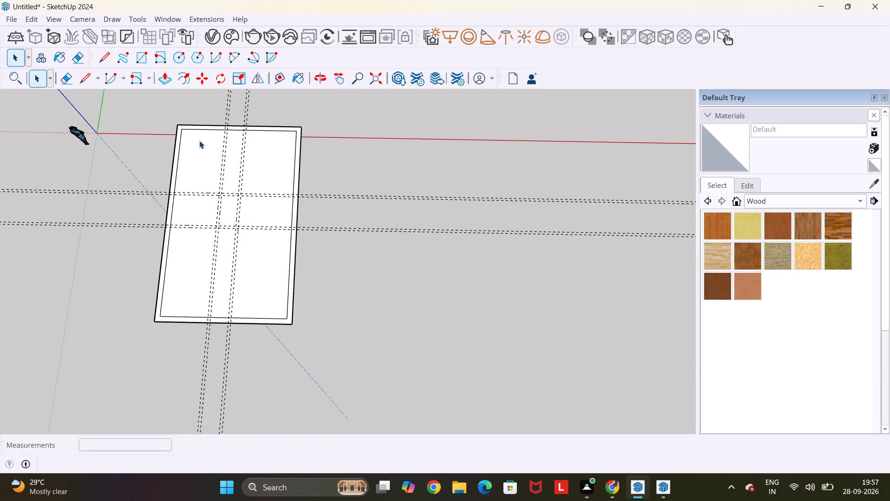
key("r")
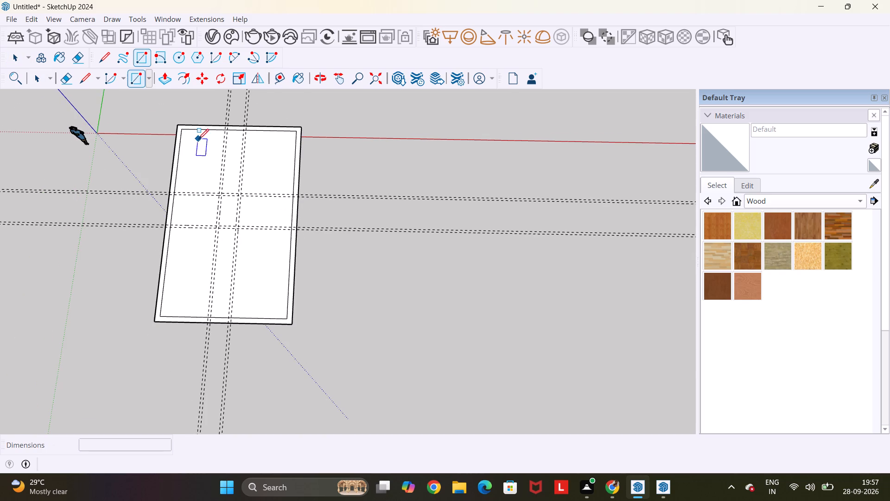
left_click(178, 123)
scroll(236, 193, "up", 5)
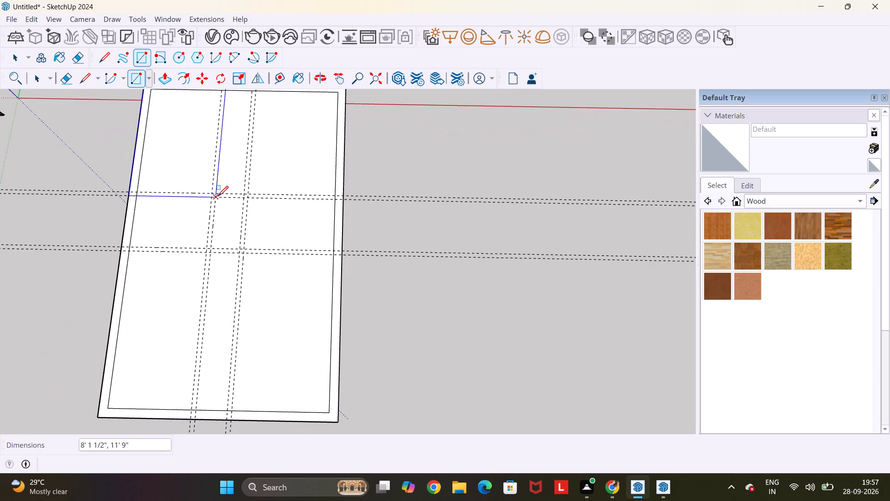
left_click(247, 199)
scroll(247, 189, "down", 2)
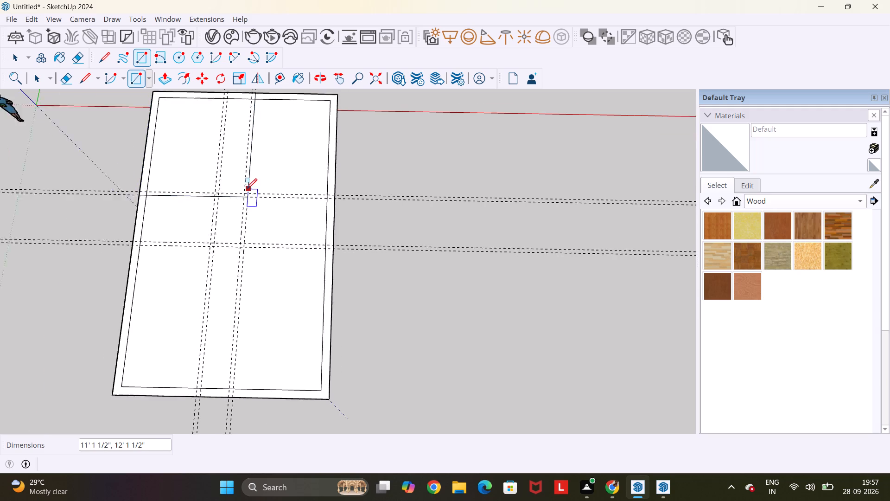
scroll(247, 189, "down", 3)
left_click(188, 126)
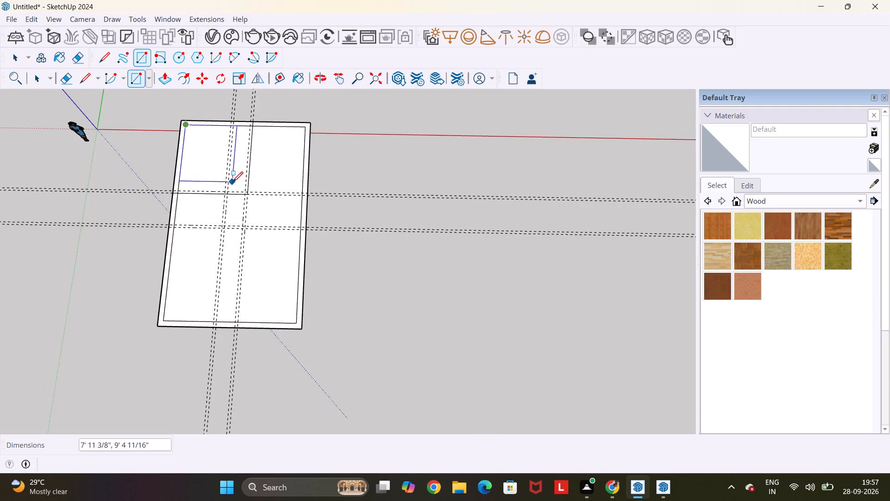
scroll(237, 184, "up", 6)
left_click(249, 198)
scroll(249, 198, "down", 6)
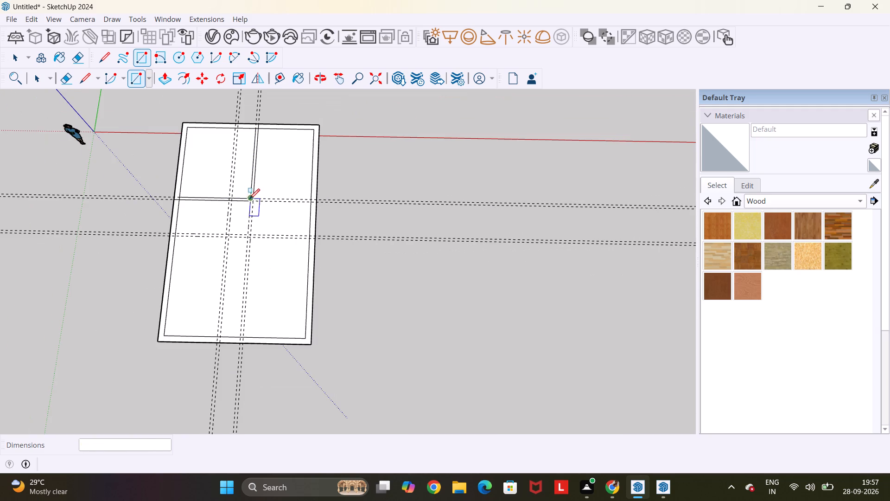
Outline the room at the opposite end with an 11' 1 1/2" by 14' 10 1/2" rectangle and a nested inner rectangle.
scroll(174, 377, "up", 4)
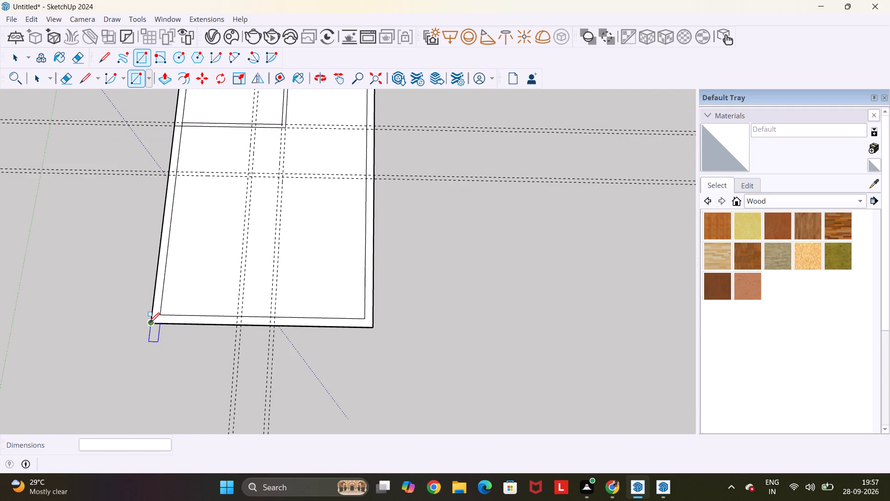
left_click(151, 323)
scroll(279, 175, "up", 4)
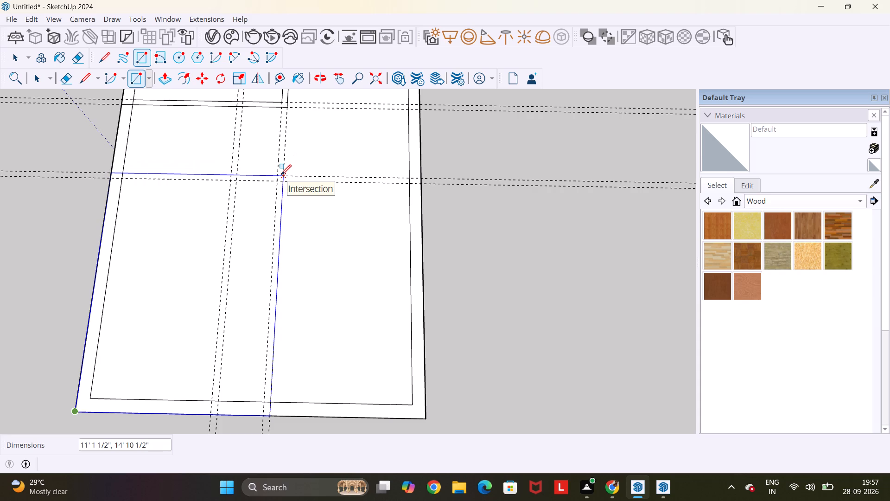
left_click(281, 175)
left_click(279, 180)
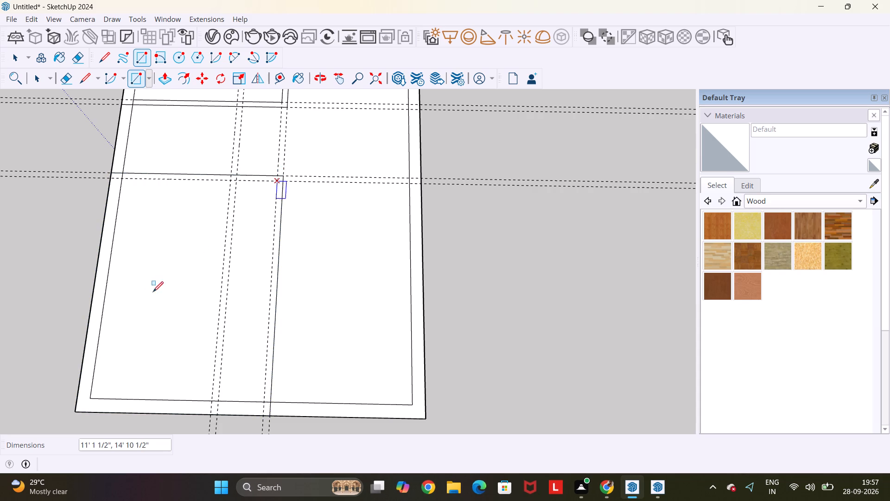
left_click(90, 394)
Outline the small room between the two larger rooms with a 5' 9" by 8' 1 1/2" rectangle and a nested 7' by 5' rectangle.
scroll(211, 265, "down", 4)
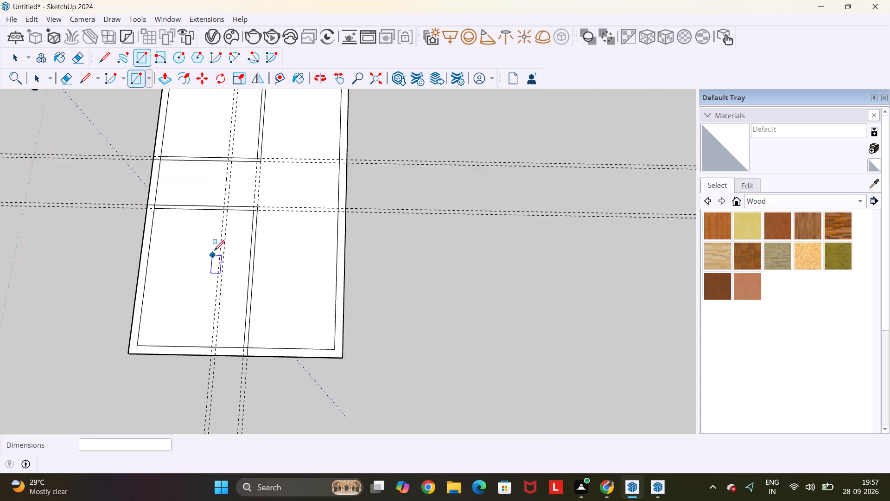
scroll(214, 250, "down", 2)
scroll(172, 166, "up", 6)
left_click(150, 162)
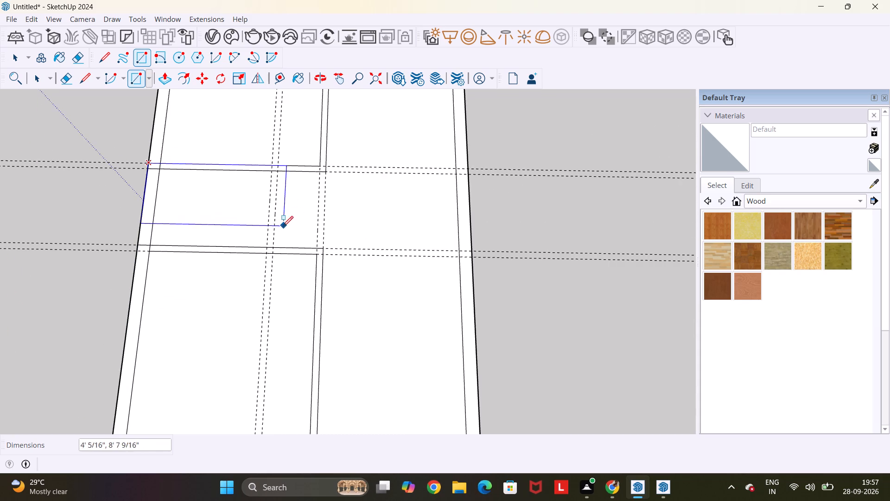
left_click(274, 252)
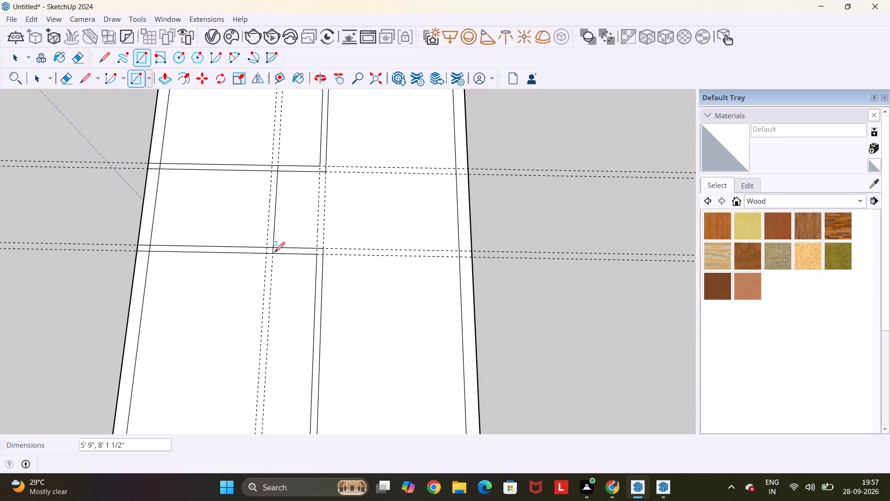
left_click(159, 169)
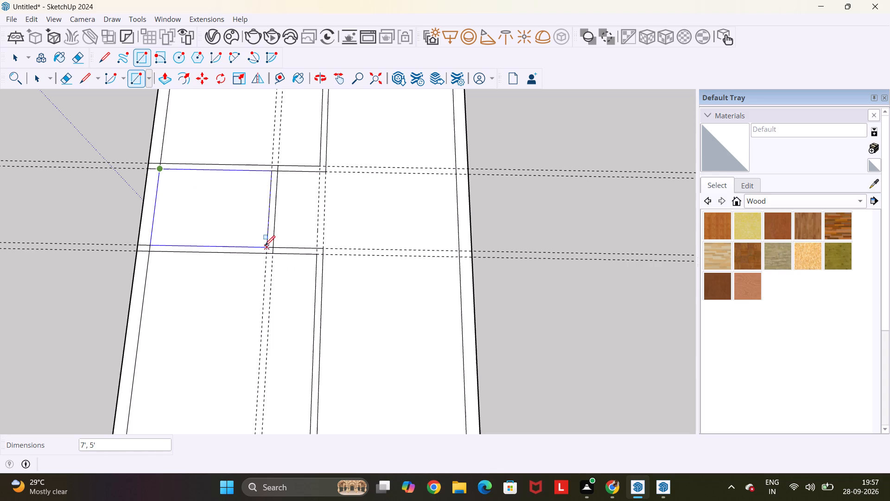
left_click(267, 247)
Draw a rectangle between the crosswise guides nearer the origin, extending that partition to the slab's far long edge.
scroll(267, 247, "down", 3)
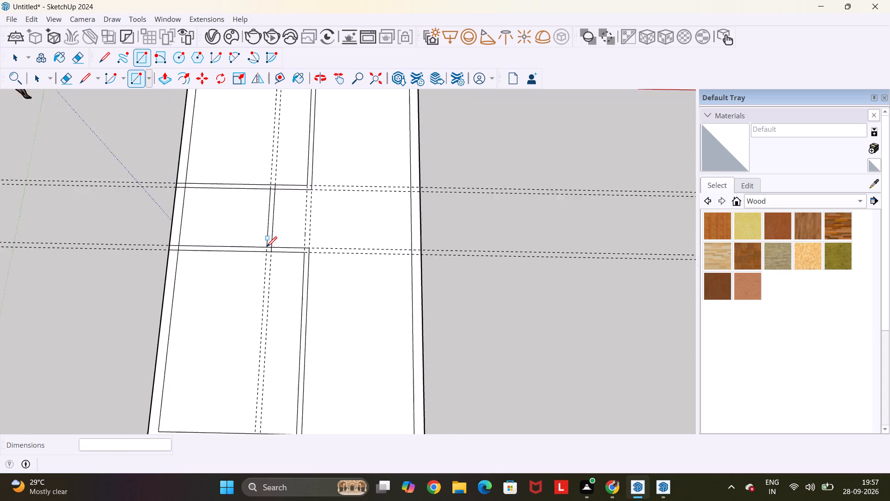
scroll(267, 247, "down", 2)
scroll(342, 189, "down", 2)
scroll(323, 182, "up", 5)
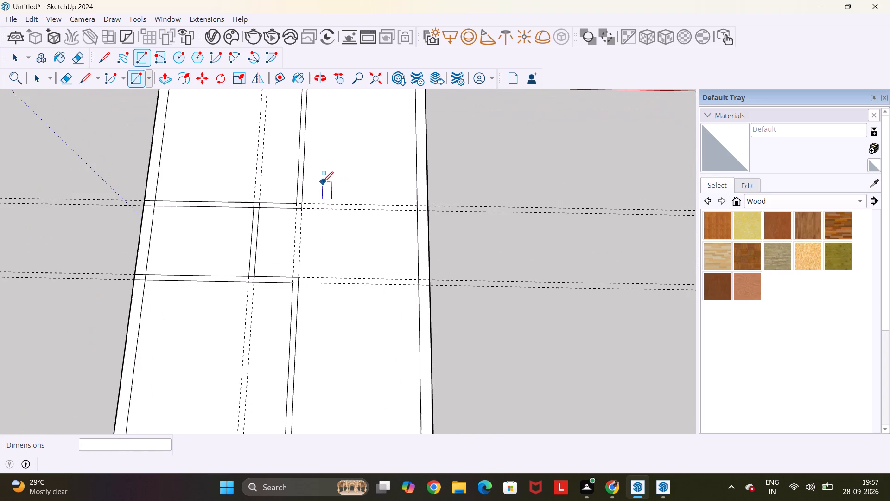
left_click(295, 204)
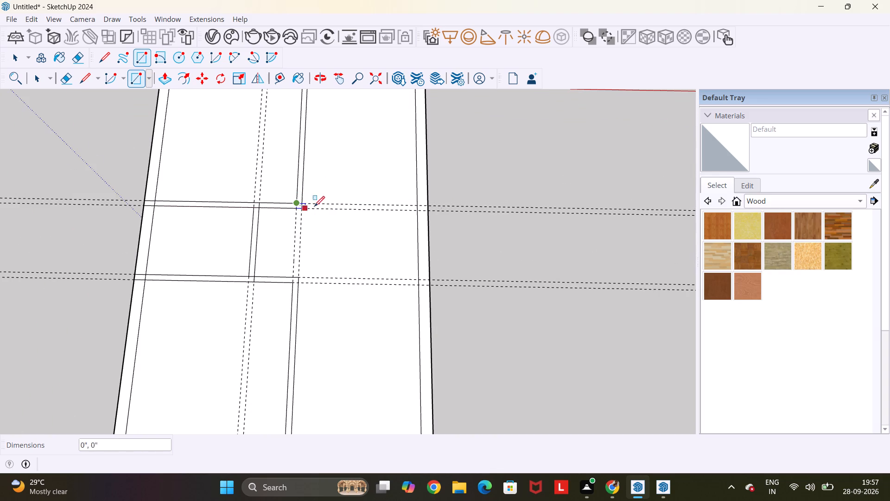
left_click(427, 209)
Draw a 4 1/2" wide rectangle between the second pair of crosswise guides, extending that partition to the far long edge.
scroll(427, 209, "down", 5)
scroll(411, 264, "up", 4)
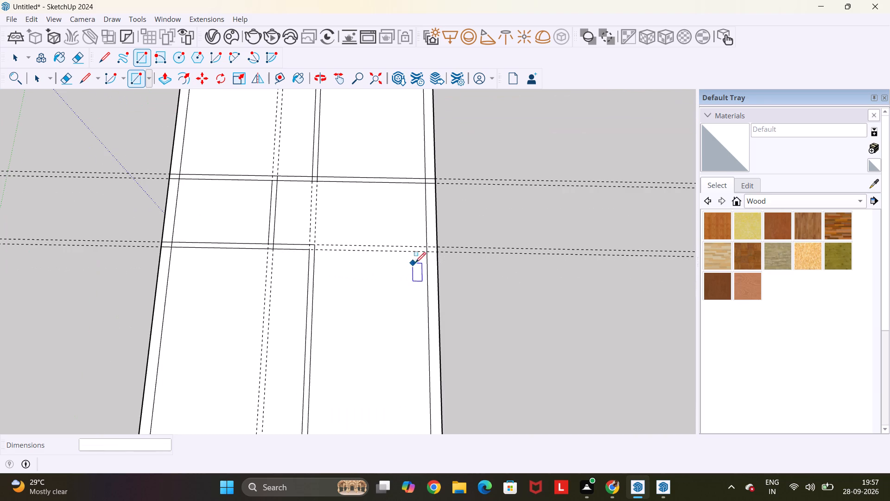
left_click(435, 247)
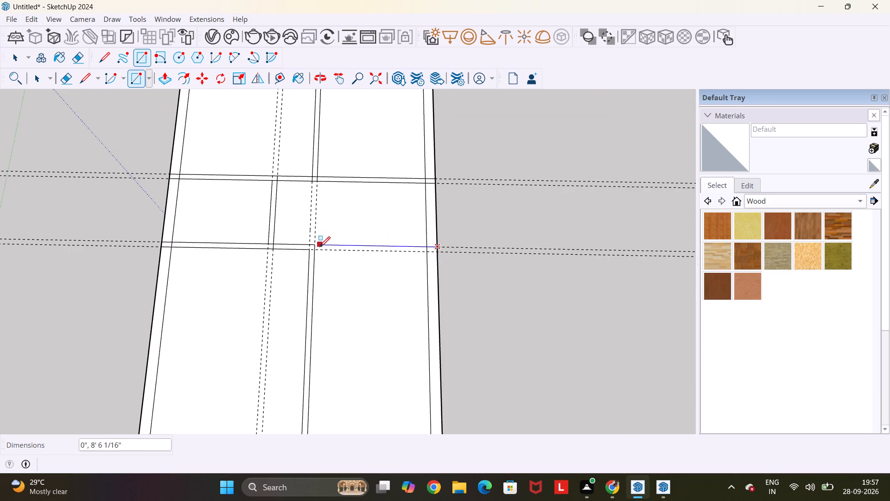
scroll(314, 252, "up", 5)
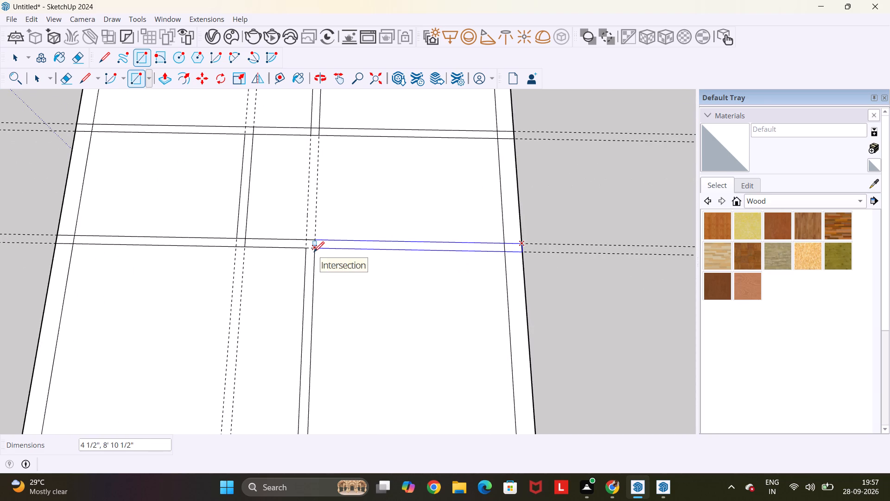
left_click(309, 248)
scroll(314, 248, "down", 5)
scroll(359, 216, "down", 4)
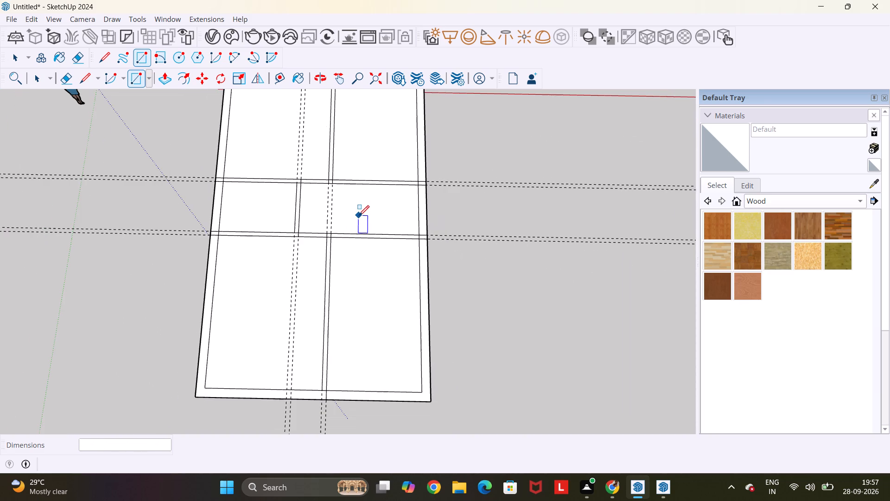
key("space")
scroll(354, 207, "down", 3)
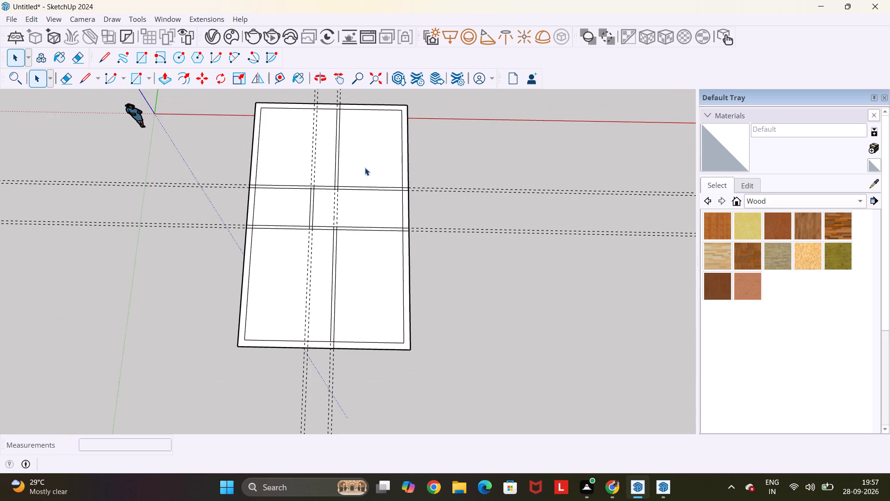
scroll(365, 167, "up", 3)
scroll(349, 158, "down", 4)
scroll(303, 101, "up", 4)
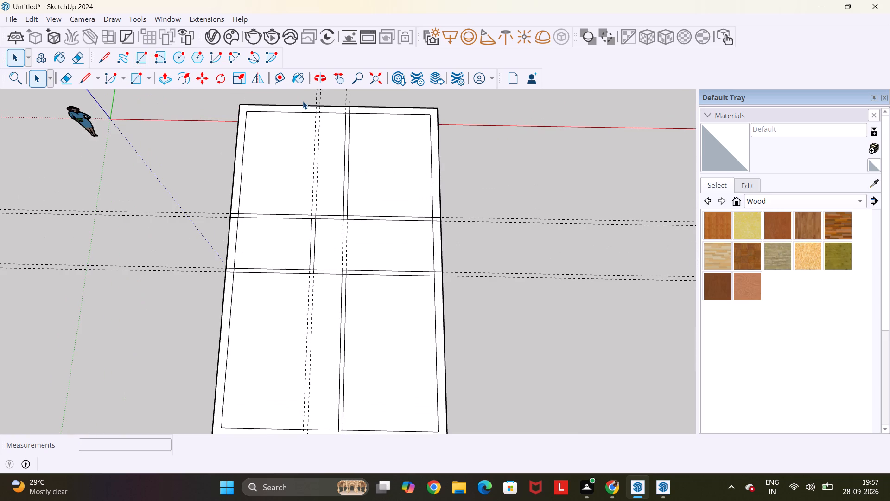
Outline the larger room nearest the origin with a 10' 9" by 11' 9" rectangle and a nested 11' by 10' rectangle.
key("r")
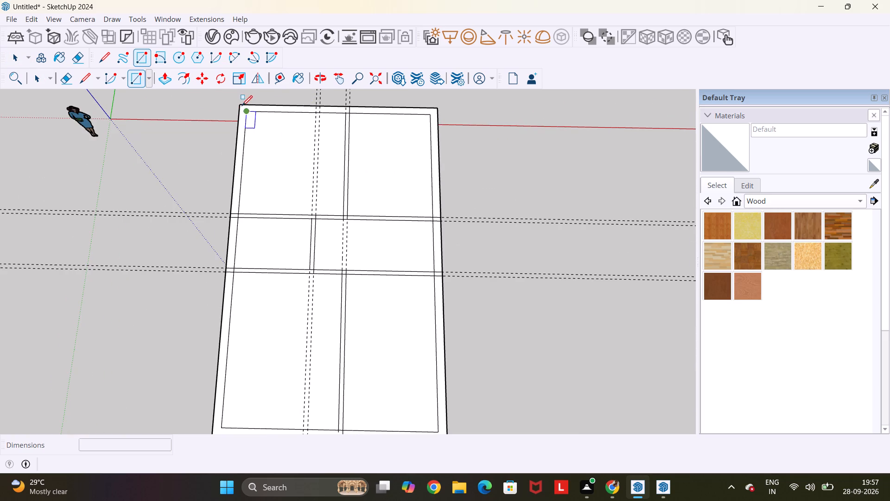
left_click(240, 104)
scroll(317, 209, "up", 4)
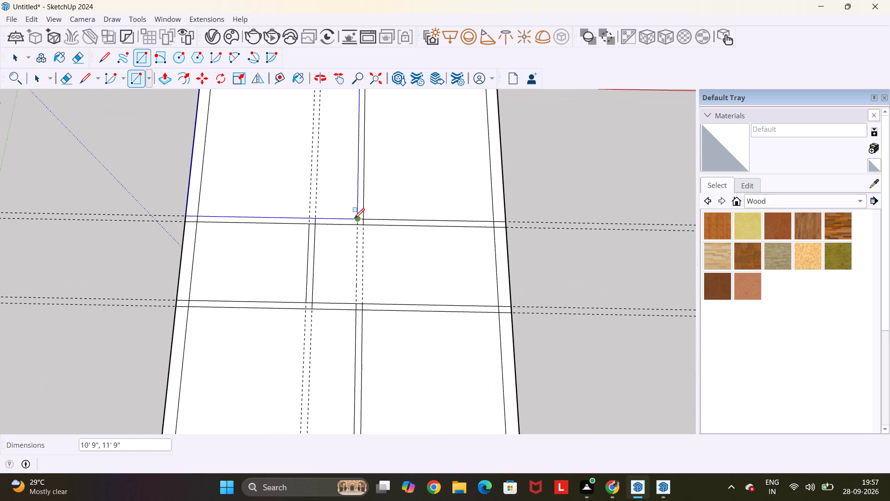
left_click(362, 223)
scroll(348, 211, "down", 6)
scroll(279, 127, "up", 1)
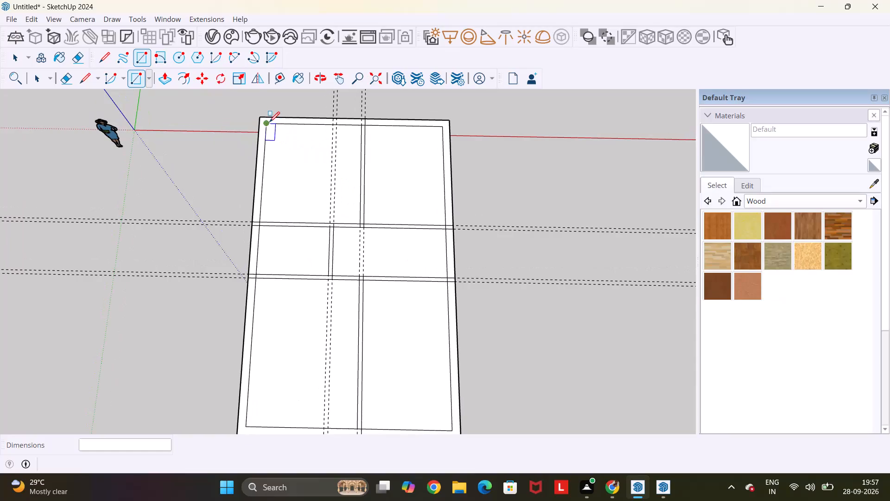
left_click(269, 122)
left_click(358, 225)
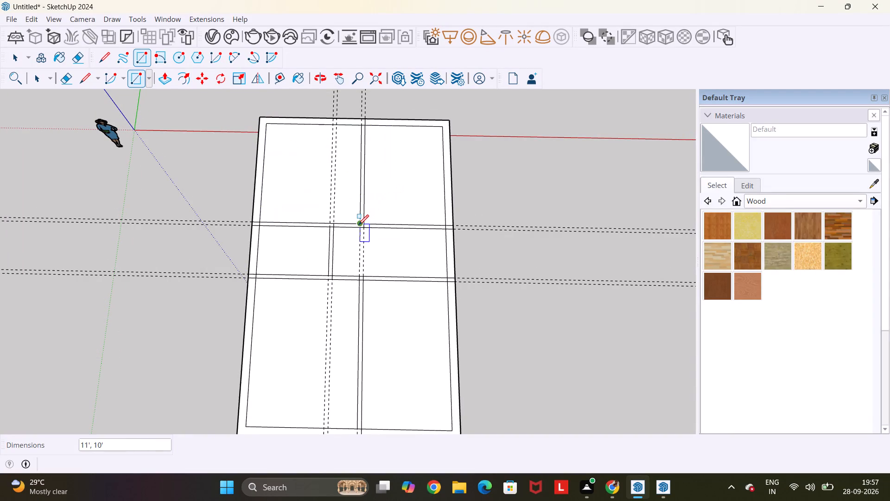
key("Escape")
key("space")
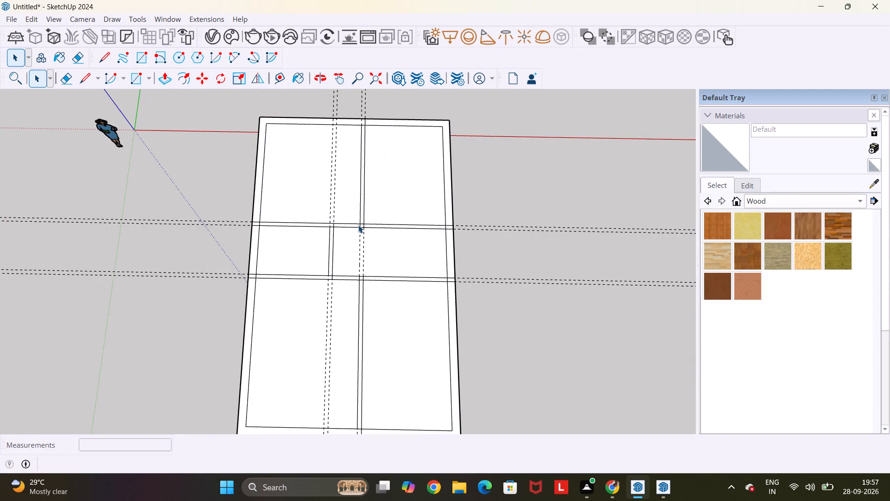
Delete all guides from the model.
left_click(31, 19)
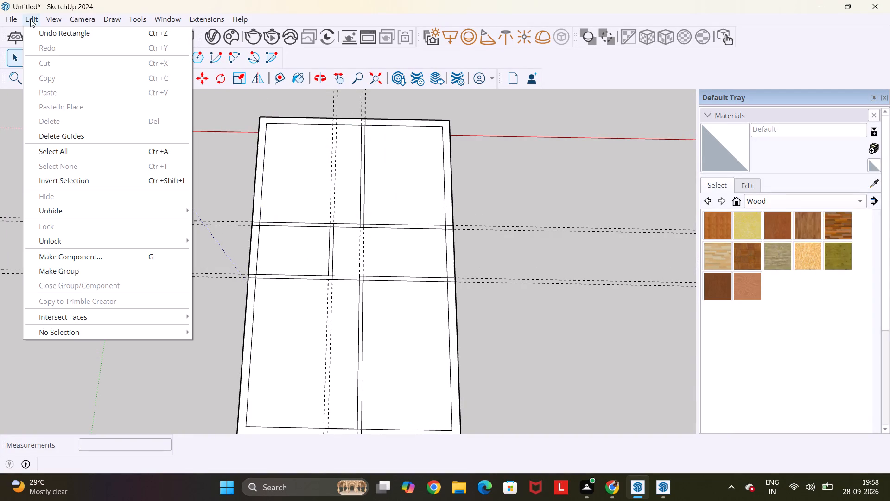
left_click(64, 135)
Erase the overlapping lines where the crosswise partition nearer the origin meets the near long outer wall and the small room's partition.
scroll(226, 127, "down", 3)
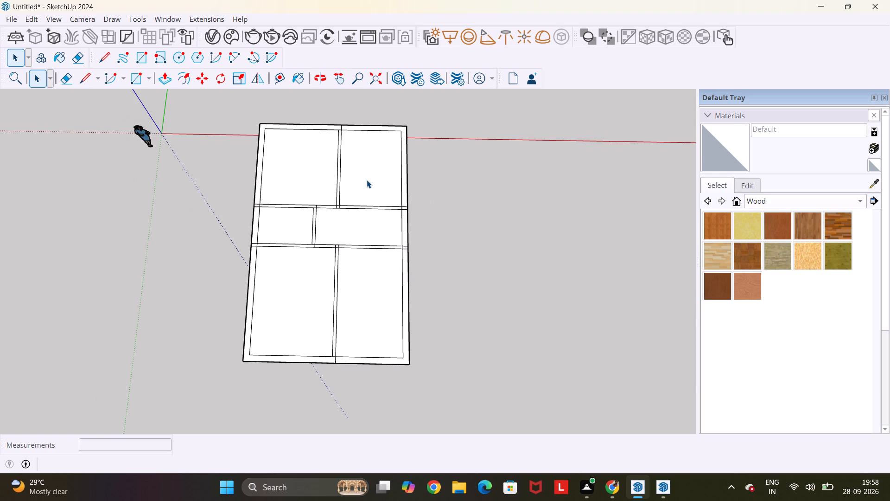
scroll(372, 208, "up", 4)
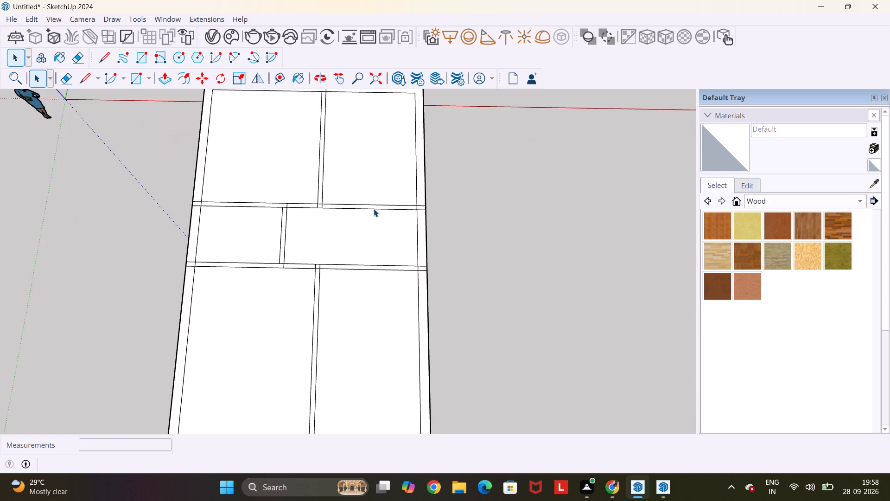
scroll(374, 209, "down", 2)
key("e")
scroll(213, 209, "up", 13)
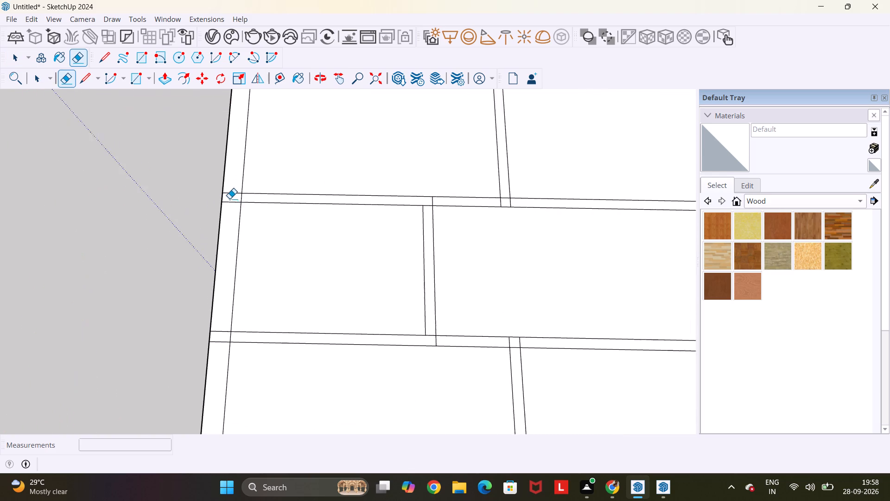
scroll(229, 199, "up", 2)
left_click_drag(232, 175, 234, 226)
left_click(249, 197)
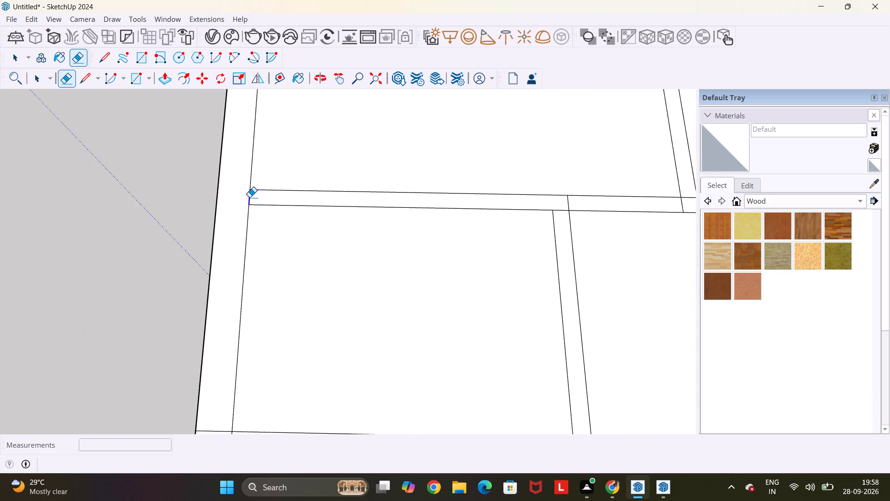
scroll(569, 187, "up", 6)
left_click_drag(572, 203, 519, 202)
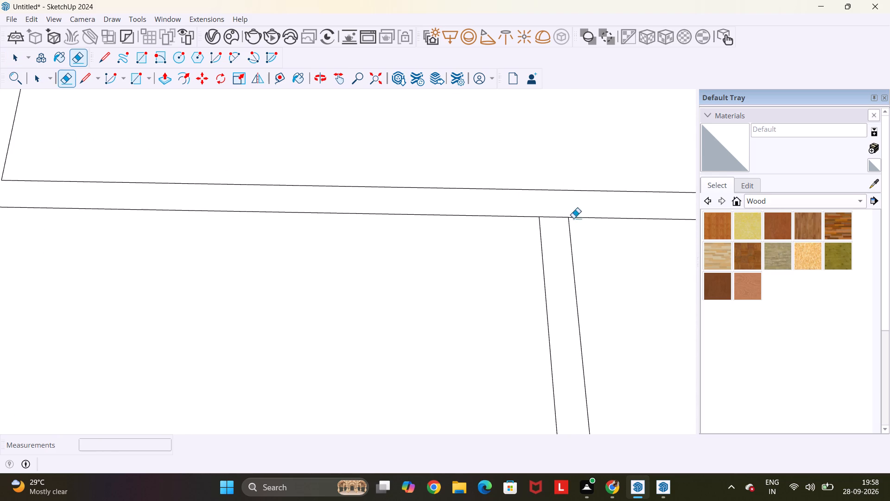
left_click_drag(547, 210, 549, 224)
Erase the overlapping lines where the second crosswise partition meets the small room's partition and the near long outer wall.
scroll(552, 224, "down", 17)
scroll(566, 318, "up", 3)
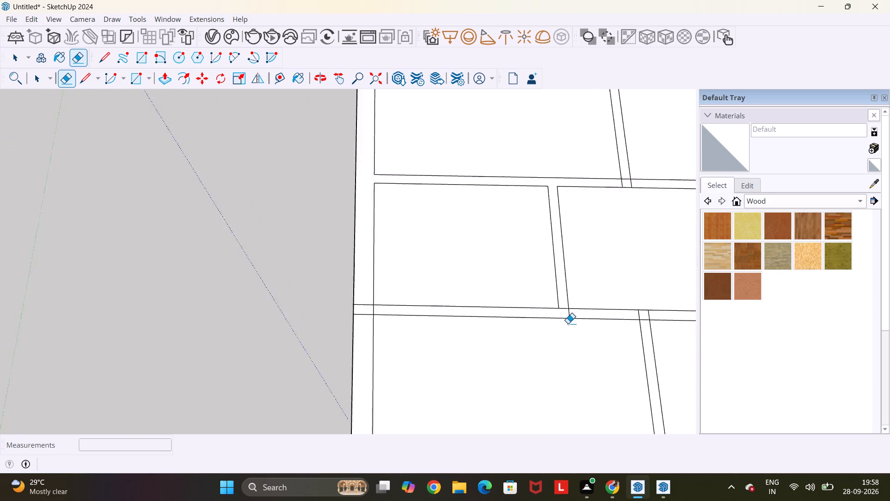
scroll(568, 323, "up", 9)
left_click_drag(575, 301, 560, 301)
left_click_drag(558, 283, 557, 295)
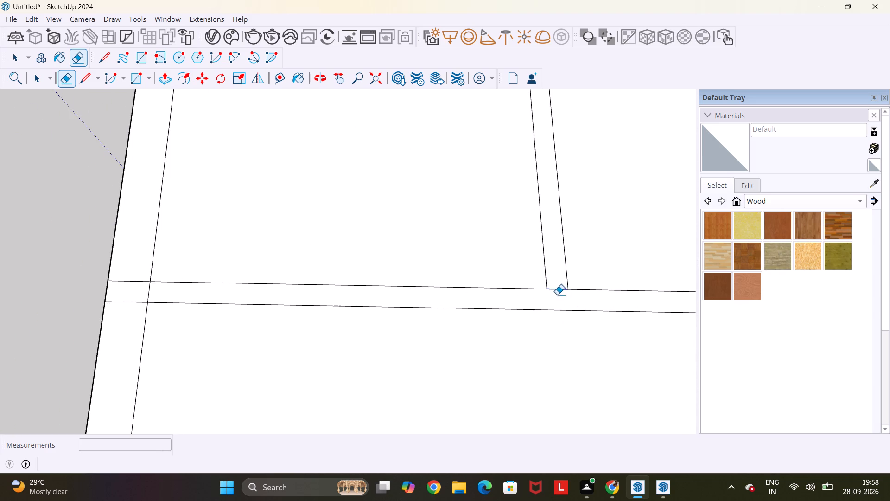
left_click_drag(557, 295, 557, 295)
scroll(312, 289, "down", 5)
scroll(185, 282, "up", 4)
left_click_drag(183, 277, 175, 314)
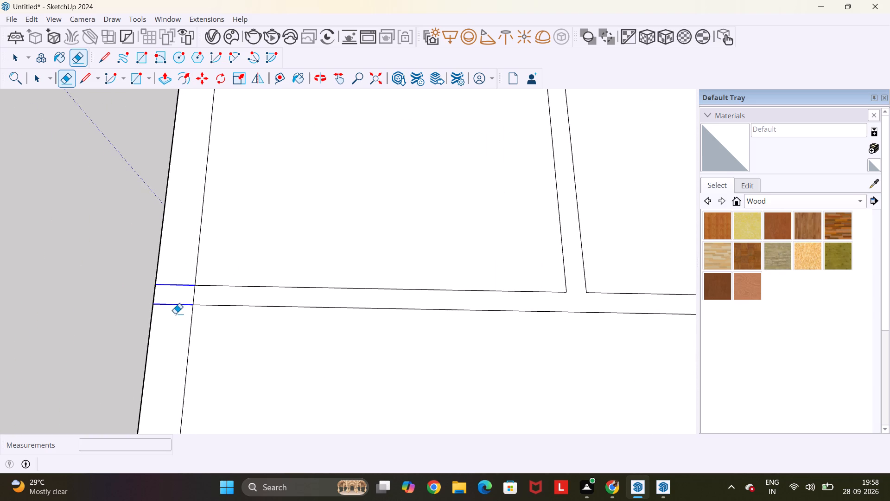
left_click_drag(175, 314, 175, 315)
left_click_drag(193, 291, 202, 294)
scroll(205, 298, "down", 17)
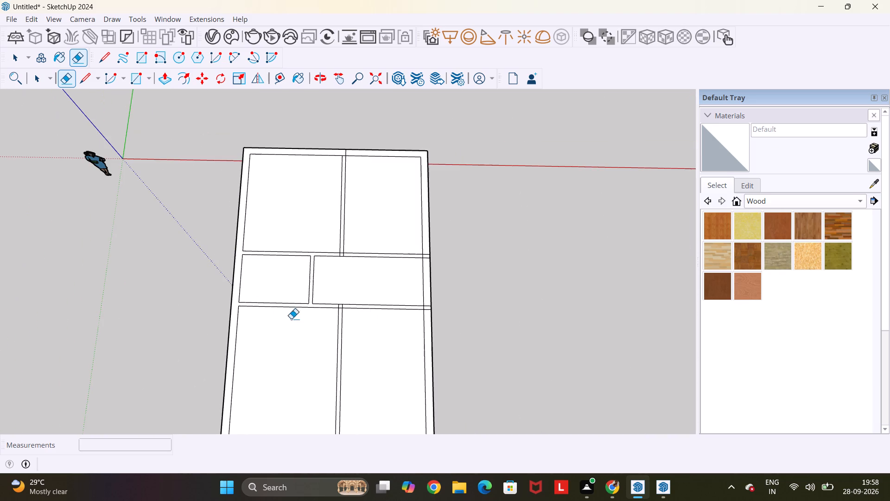
Erase the overlapping lines where the second crosswise partition meets the lengthwise partition of the end farther from the origin.
scroll(291, 319, "down", 1)
scroll(366, 336, "up", 5)
scroll(334, 290, "up", 13)
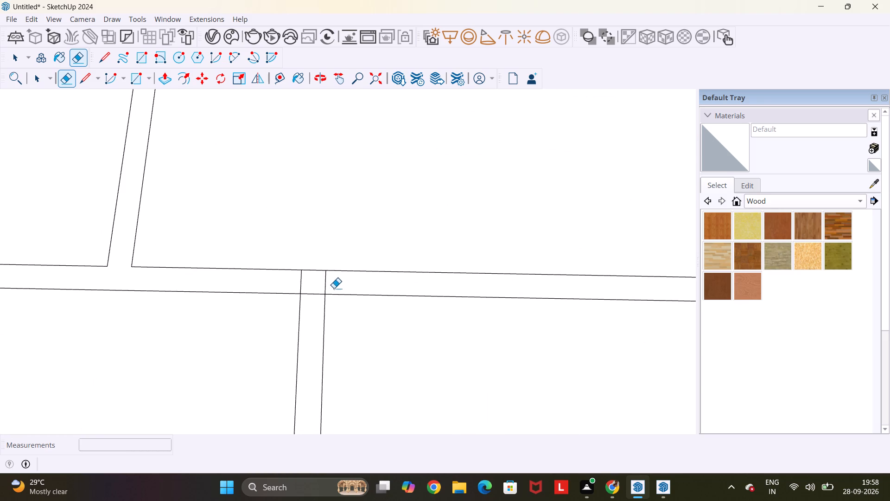
left_click_drag(334, 286, 270, 281)
left_click_drag(307, 285, 308, 308)
scroll(308, 308, "down", 6)
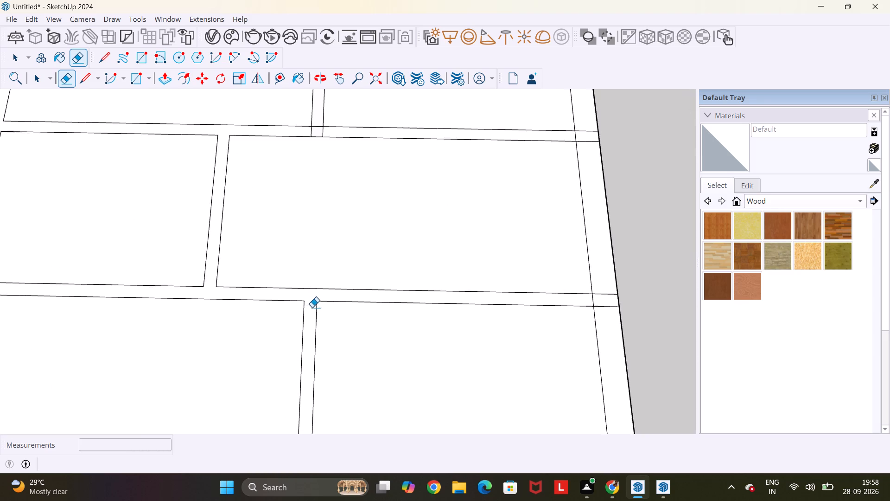
Erase the overlapping lines where both crosswise partitions meet the far long outer wall.
scroll(312, 307, "down", 10)
scroll(466, 282, "up", 12)
left_click_drag(423, 301, 420, 356)
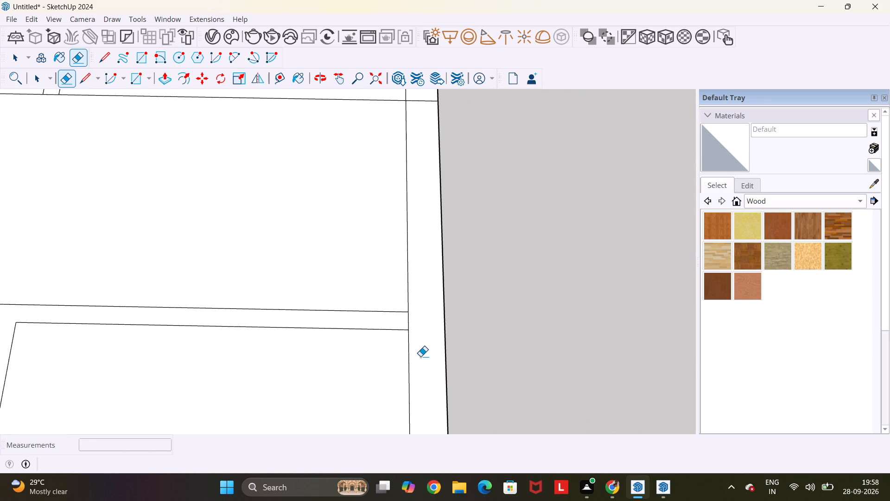
left_click_drag(416, 317, 392, 322)
scroll(392, 318, "down", 7)
scroll(413, 197, "up", 7)
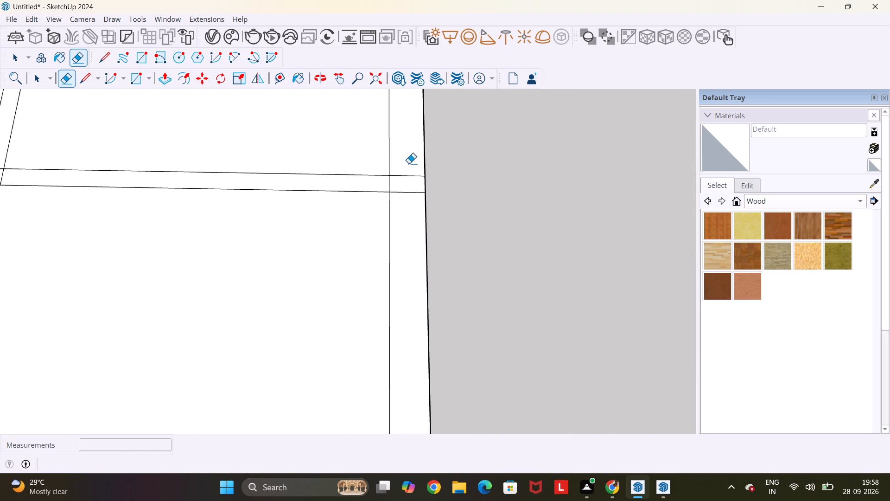
left_click_drag(408, 163, 403, 215)
left_click_drag(392, 183, 369, 179)
scroll(369, 179, "down", 5)
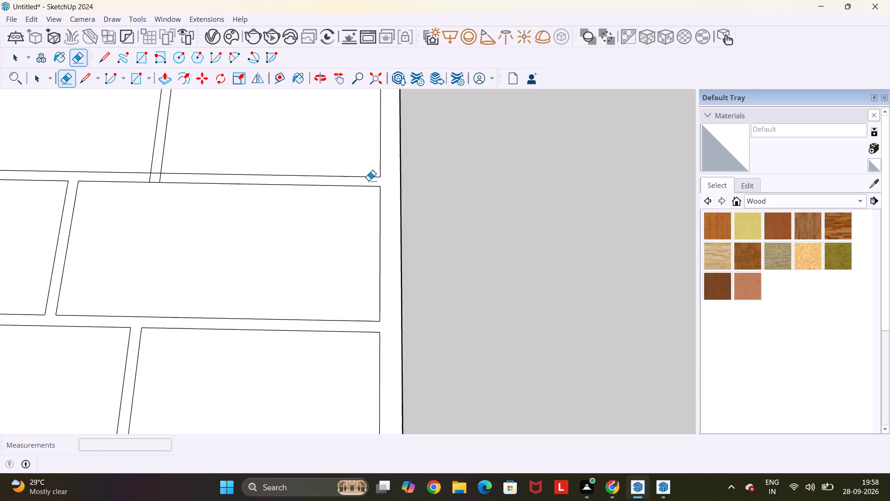
Erase the overlapping lines where the crosswise partition nearer the origin meets the lengthwise partition of that end.
scroll(369, 180, "down", 8)
scroll(274, 186, "up", 17)
left_click_drag(253, 177, 242, 177)
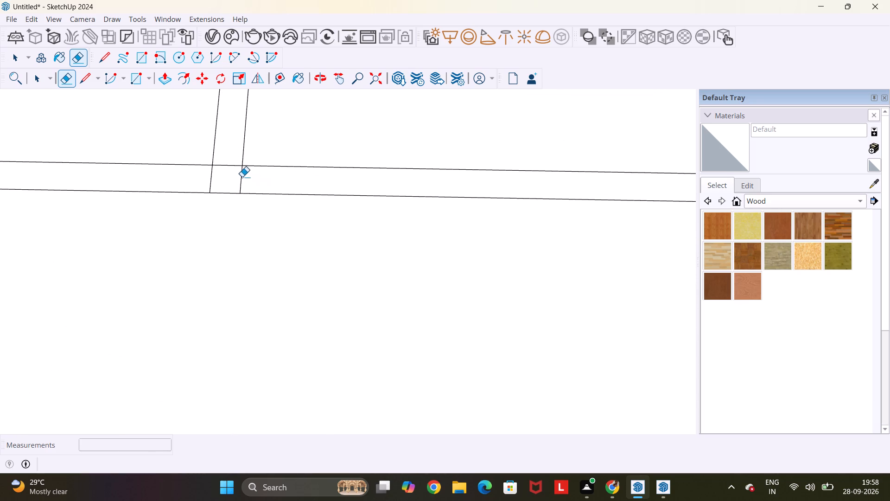
left_click_drag(242, 177, 187, 174)
left_click_drag(233, 152, 231, 173)
scroll(230, 174, "down", 7)
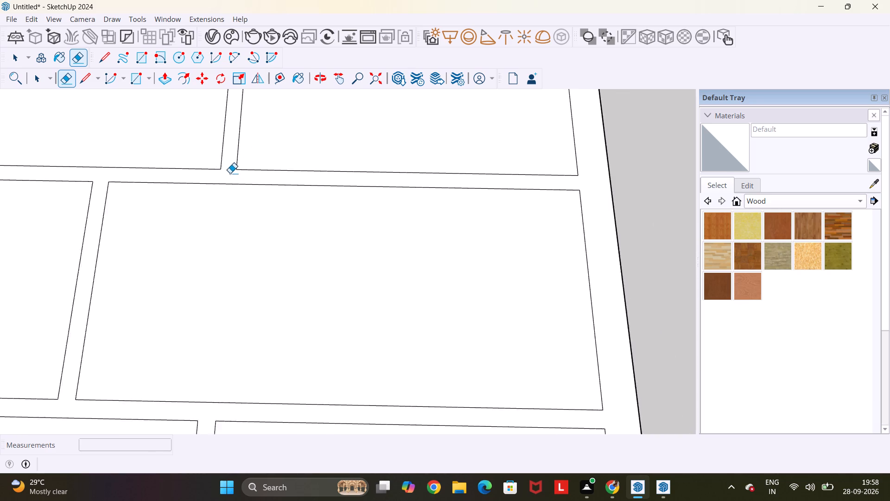
Erase the overlapping lines where the lengthwise partition meets the end outer wall farthest from the origin.
scroll(230, 173, "down", 17)
scroll(269, 352, "up", 14)
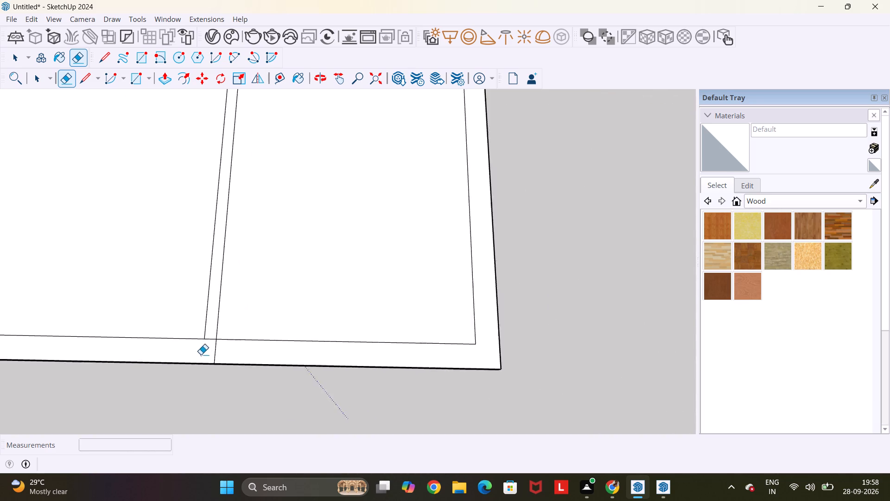
scroll(201, 354, "up", 3)
left_click_drag(234, 354, 210, 353)
left_click_drag(214, 321, 214, 347)
scroll(215, 344, "down", 9)
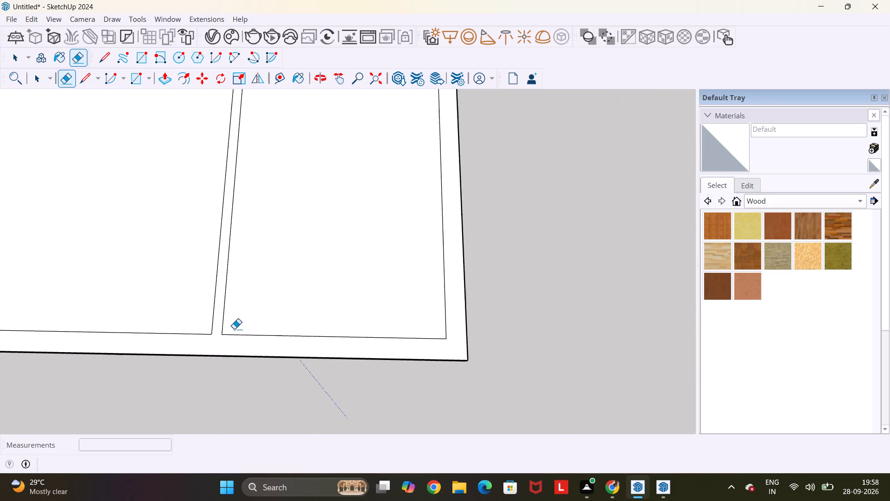
Erase the overlapping lines where the lengthwise partition meets the end outer wall nearest the origin.
scroll(234, 329, "down", 10)
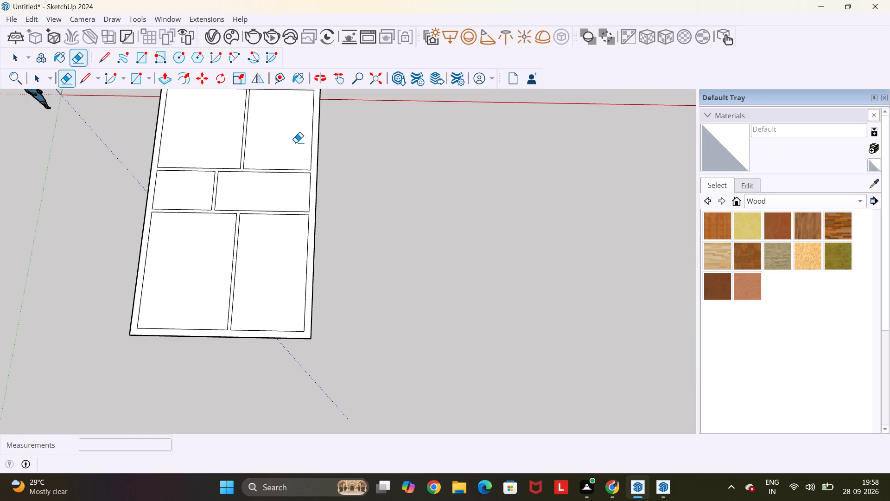
middle_click_drag(296, 142, 289, 193, "shift")
scroll(266, 139, "up", 12)
left_click_drag(225, 133, 204, 134)
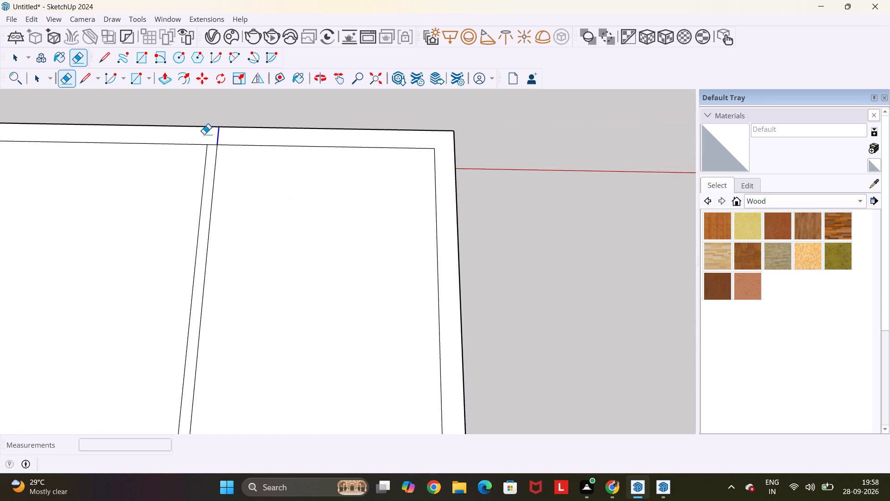
left_click_drag(204, 134, 197, 134)
scroll(213, 137, "up", 6)
left_click_drag(213, 138, 212, 160)
scroll(212, 160, "down", 8)
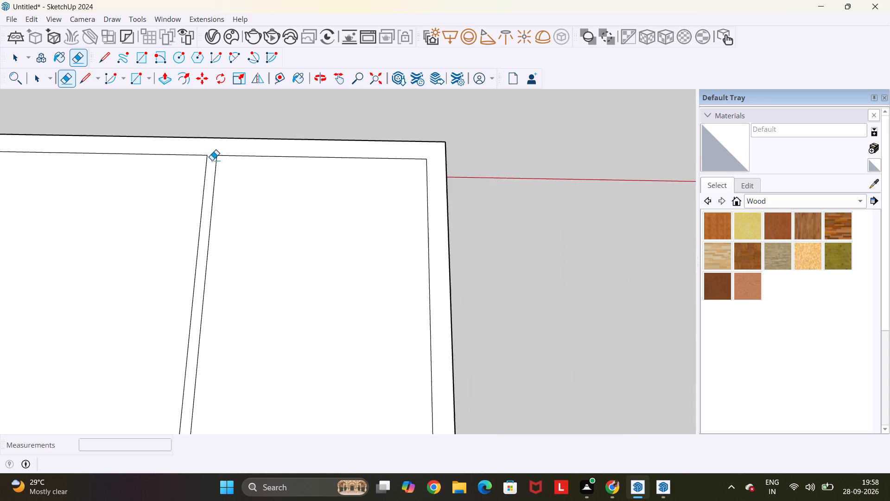
scroll(212, 160, "down", 17)
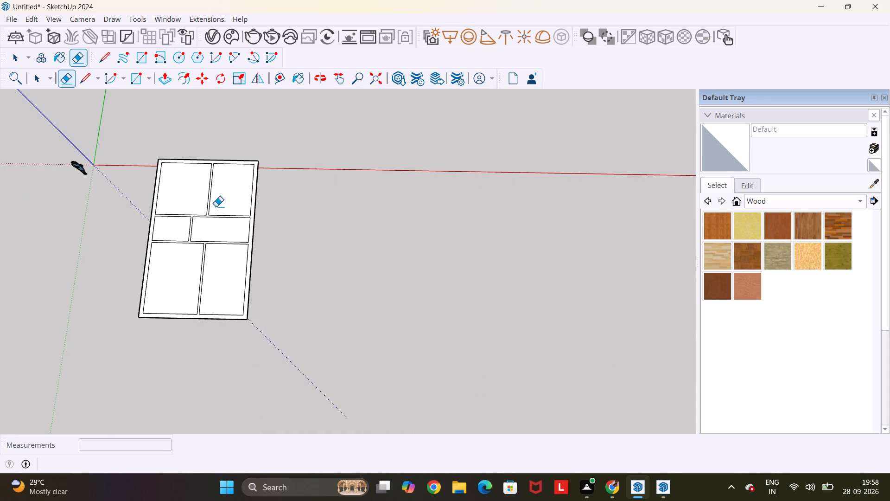
Draw a line across the larger room's end wall farthest from the origin, and a 4' line along the wall from its middle.
scroll(222, 253, "up", 5)
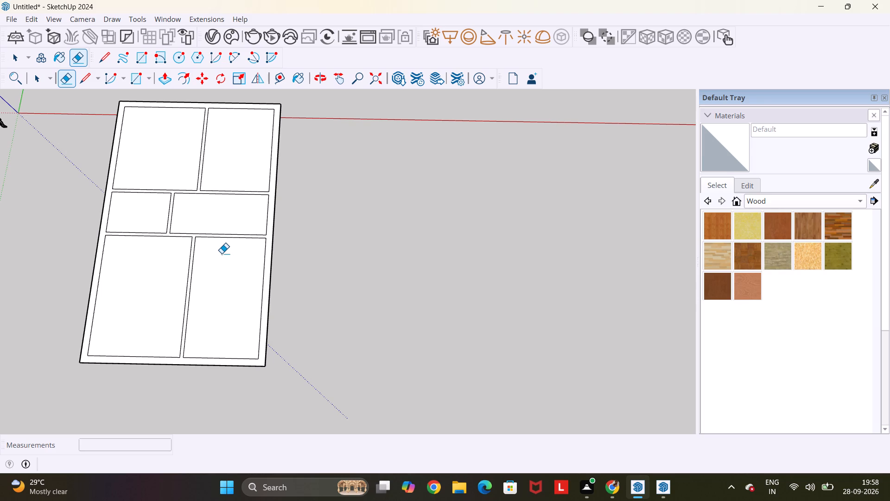
key("l")
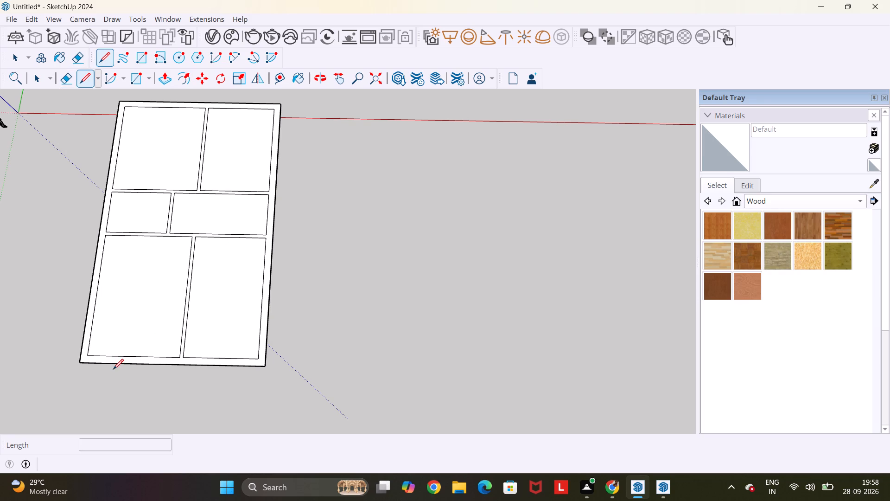
scroll(113, 369, "up", 6)
left_click(103, 359)
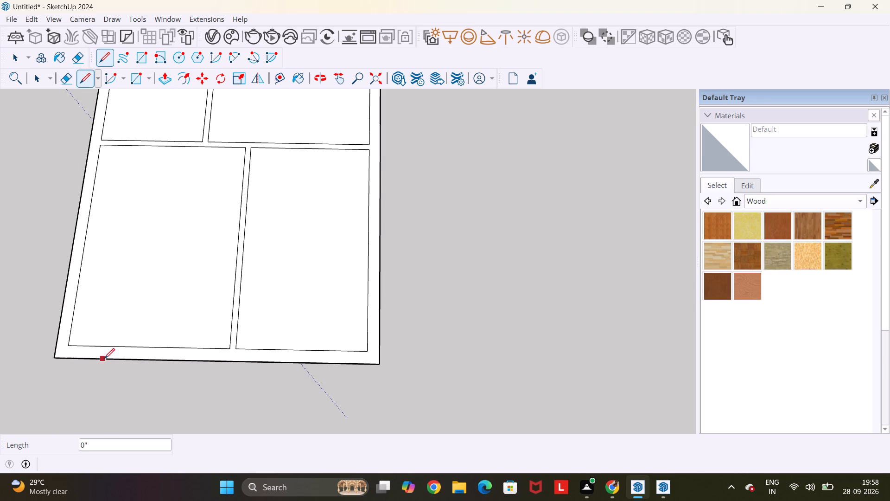
left_click(106, 348)
scroll(106, 353, "up", 5)
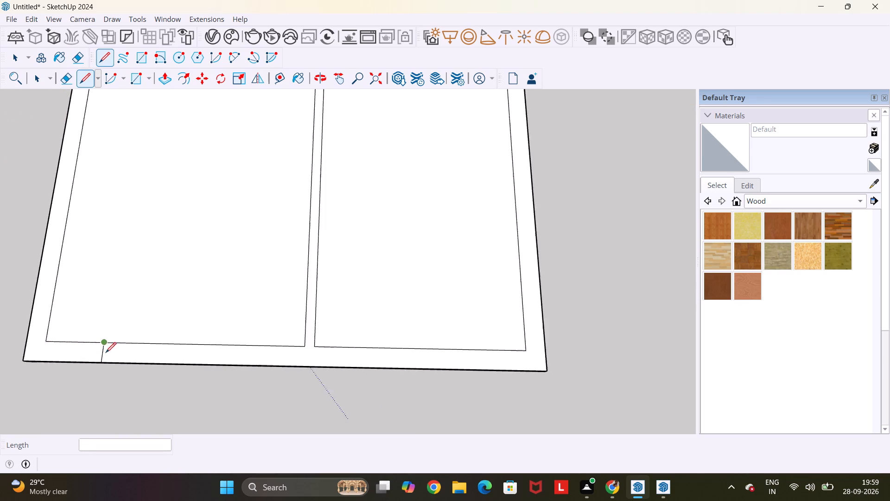
scroll(105, 353, "up", 4)
left_click(105, 353)
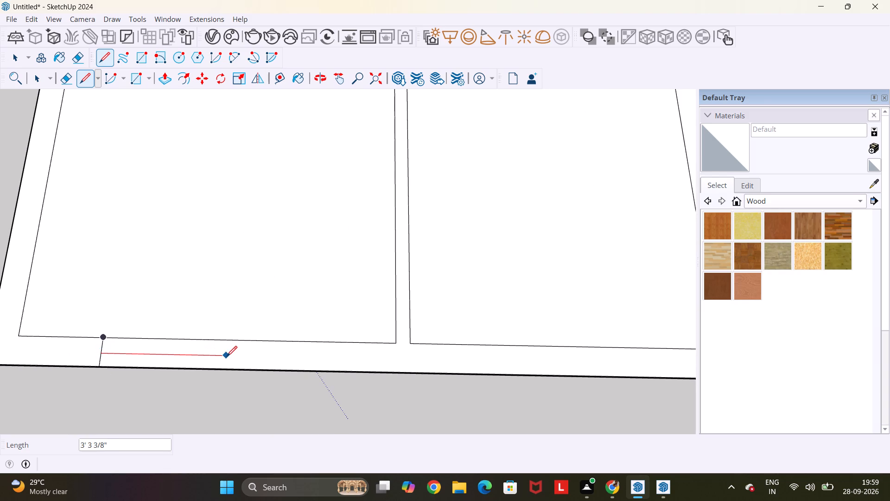
type("4'")
key("Return")
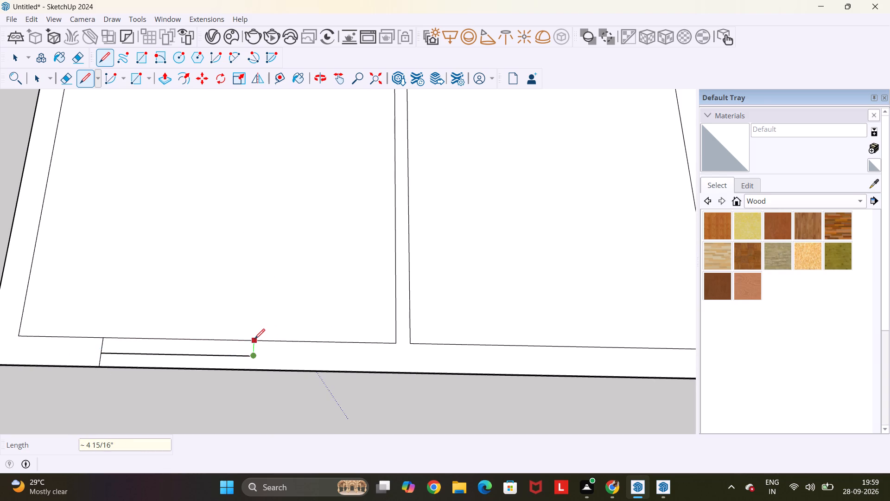
Close the 4' opening in the larger room's end wall by drawing from the line's free end to the inner and outer wall edges.
left_click(254, 339)
left_click(253, 356)
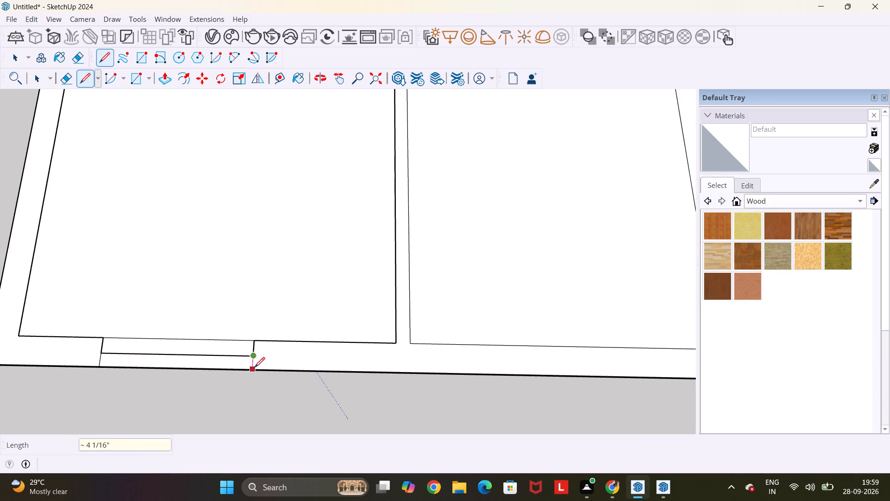
left_click(254, 367)
key("Escape")
key("space")
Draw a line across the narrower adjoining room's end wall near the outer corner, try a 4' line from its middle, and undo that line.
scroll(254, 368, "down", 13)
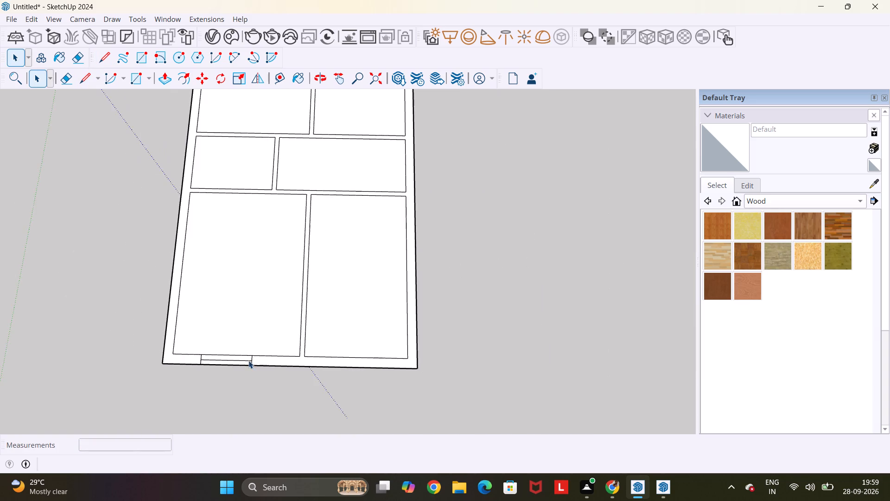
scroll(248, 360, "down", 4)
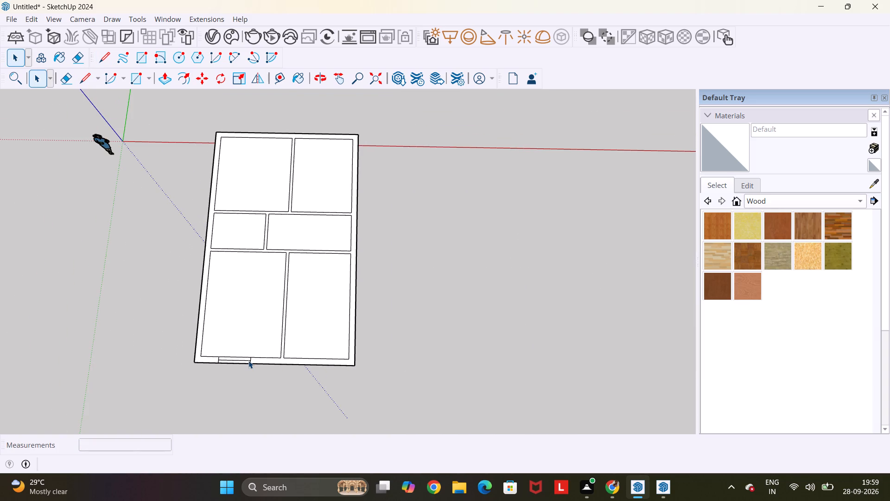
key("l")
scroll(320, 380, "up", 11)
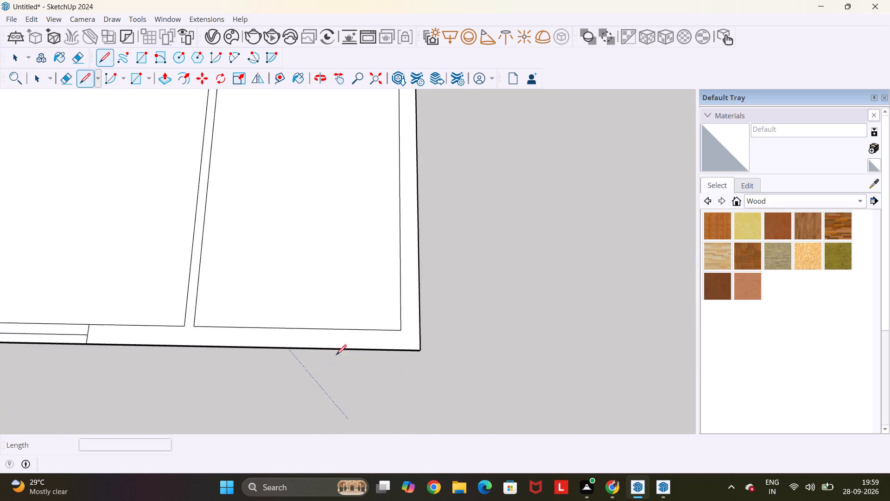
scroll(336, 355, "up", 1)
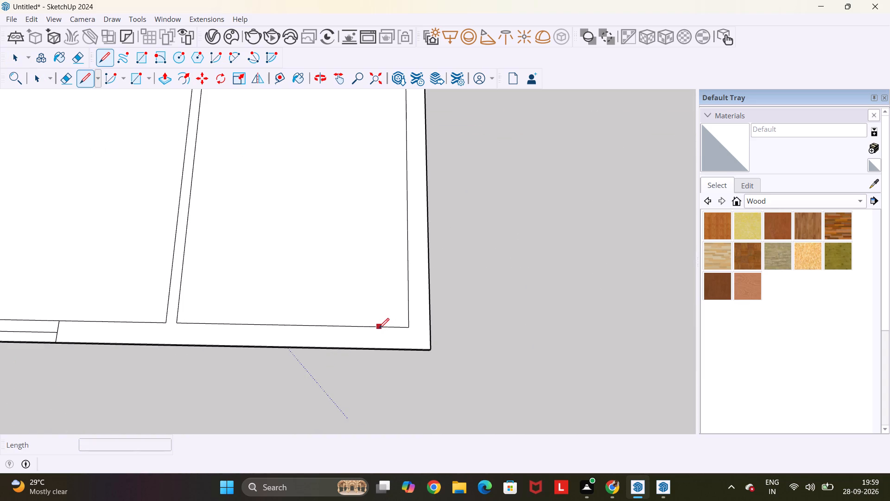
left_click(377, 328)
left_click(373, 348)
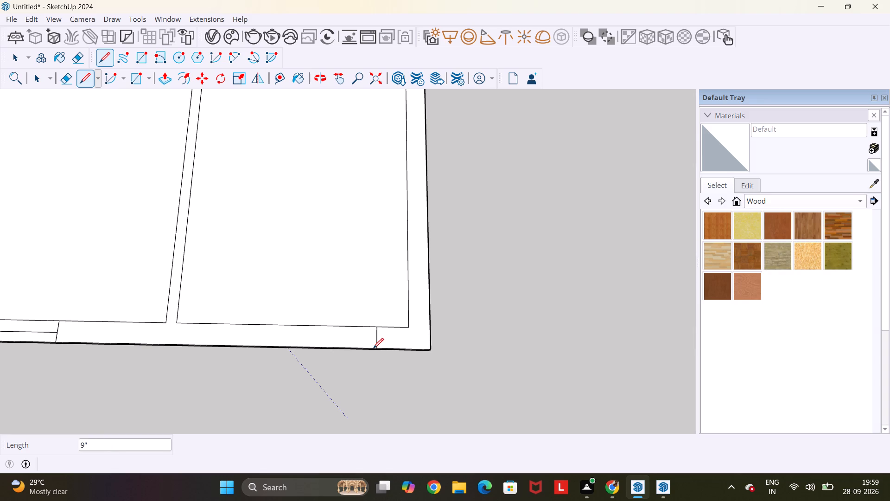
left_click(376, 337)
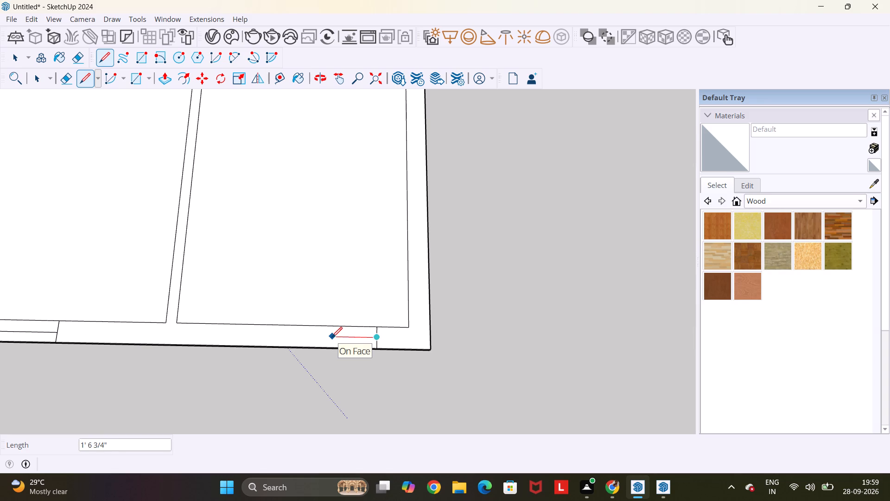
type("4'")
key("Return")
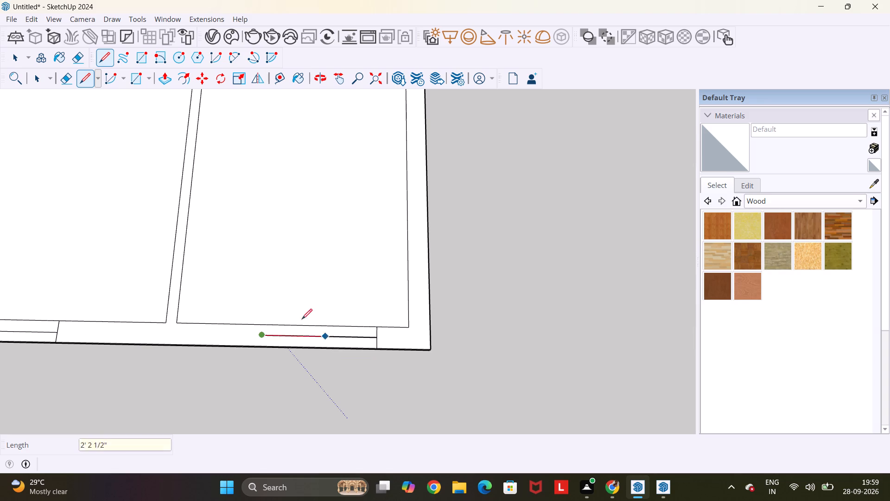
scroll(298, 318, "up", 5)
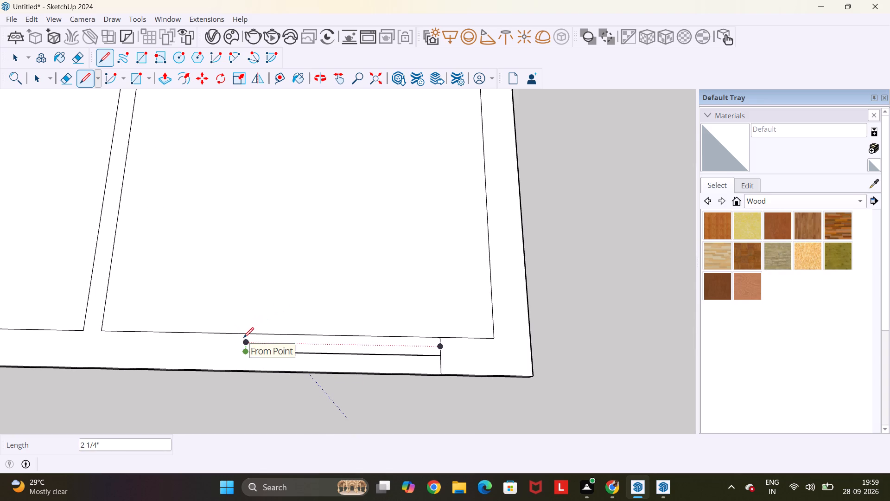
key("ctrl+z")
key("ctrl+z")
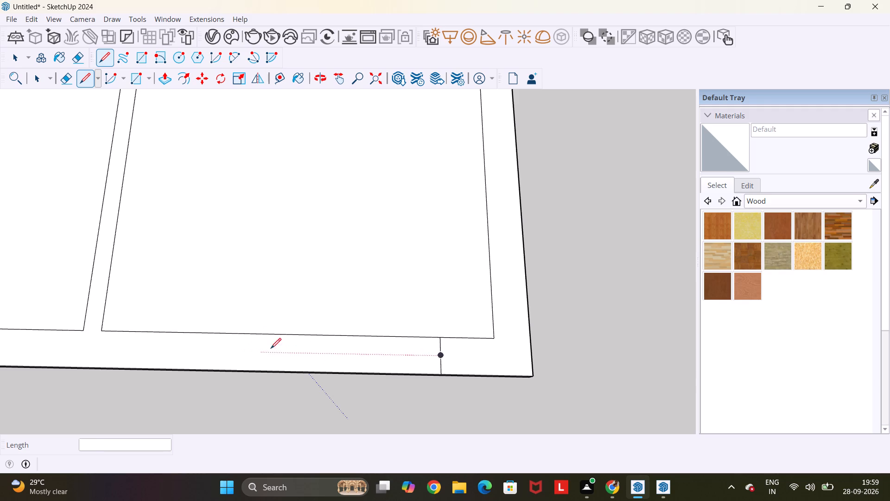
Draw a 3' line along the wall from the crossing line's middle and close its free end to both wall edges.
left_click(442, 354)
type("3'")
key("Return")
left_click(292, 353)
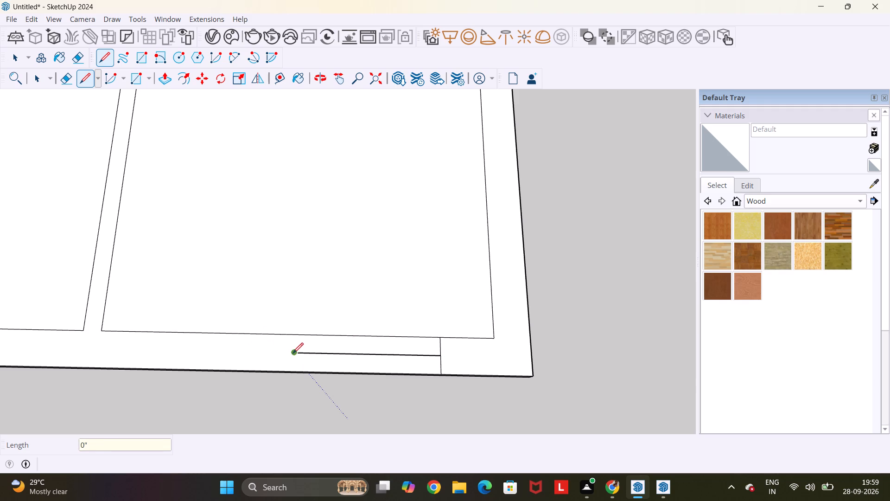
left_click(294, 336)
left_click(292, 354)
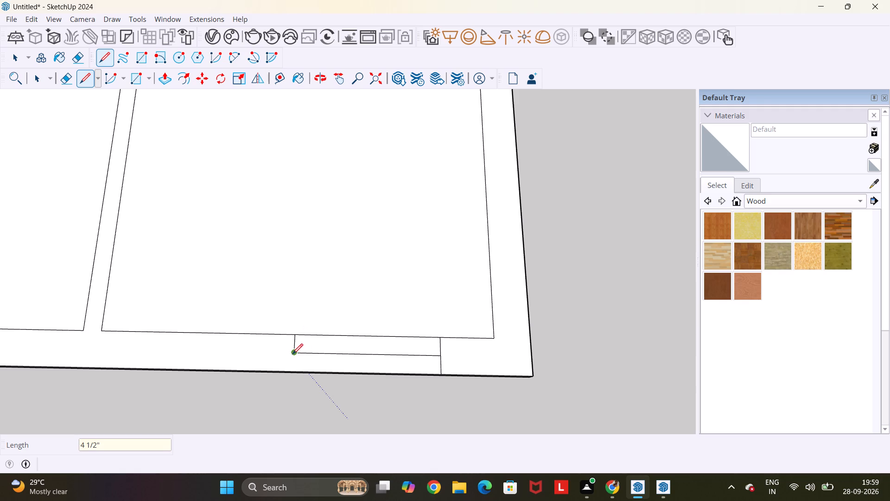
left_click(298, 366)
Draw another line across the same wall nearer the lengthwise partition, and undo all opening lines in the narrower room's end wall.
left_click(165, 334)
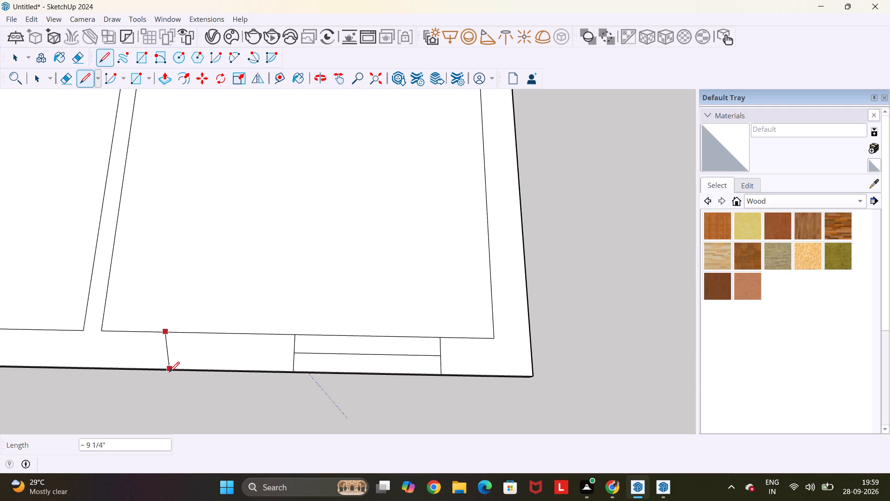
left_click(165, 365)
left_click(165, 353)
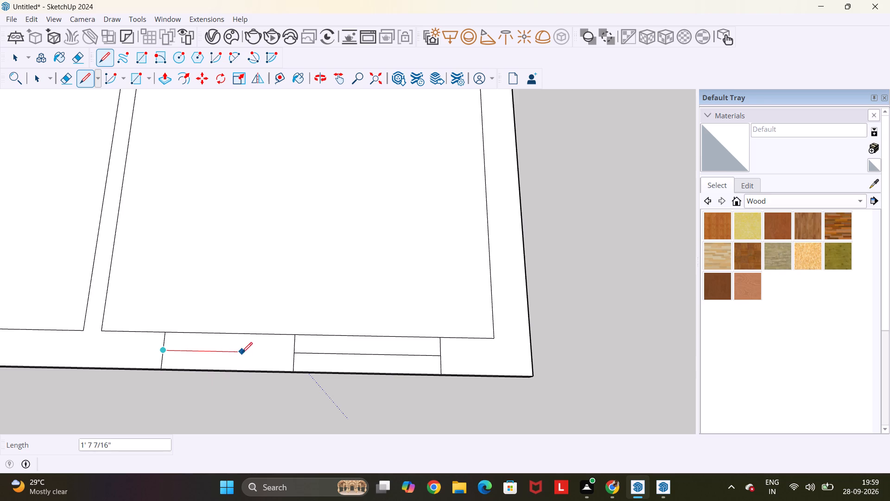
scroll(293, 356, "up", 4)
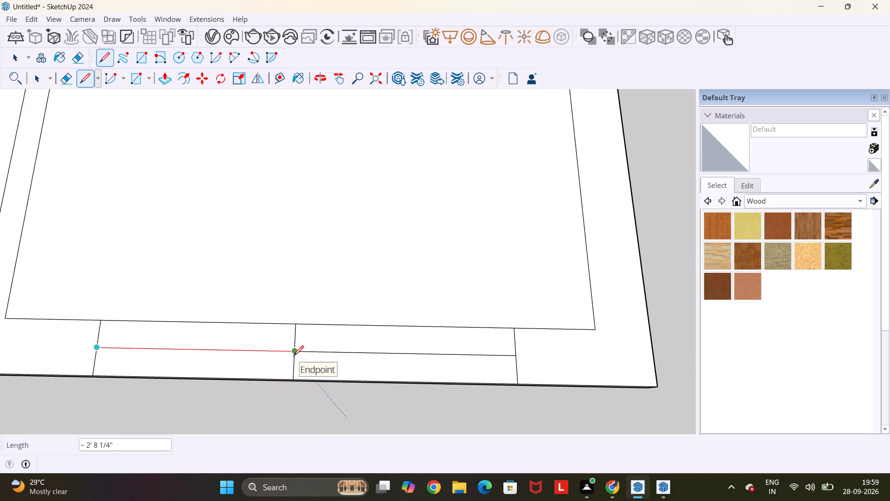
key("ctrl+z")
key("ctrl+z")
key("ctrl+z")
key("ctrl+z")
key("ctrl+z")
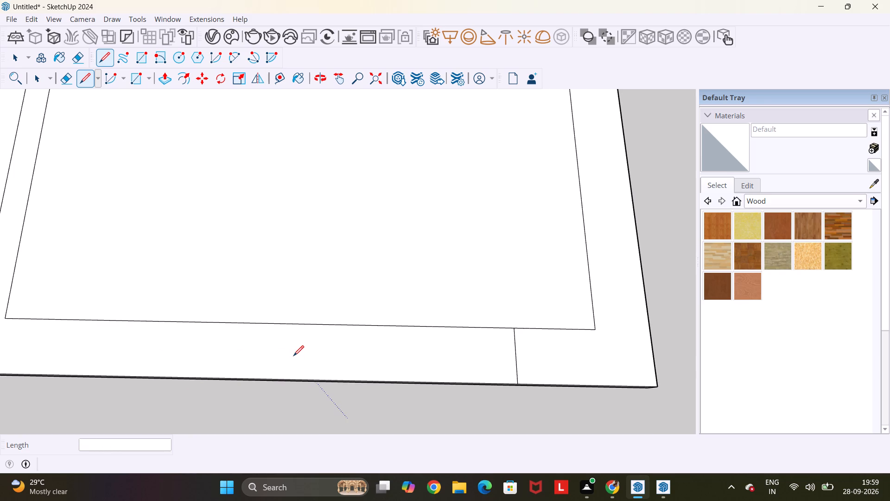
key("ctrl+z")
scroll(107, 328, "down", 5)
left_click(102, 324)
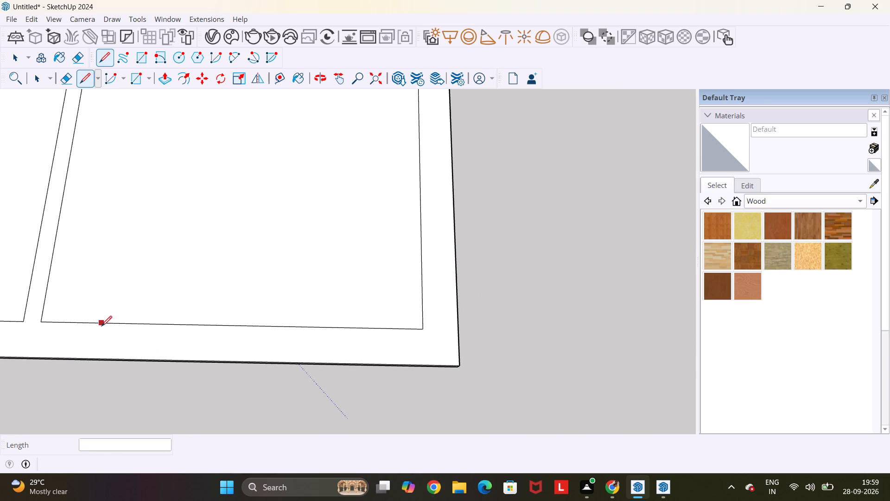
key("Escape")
Place a guide line 1.5' from the lengthwise partition's face inside the narrower room at the far end.
key("t")
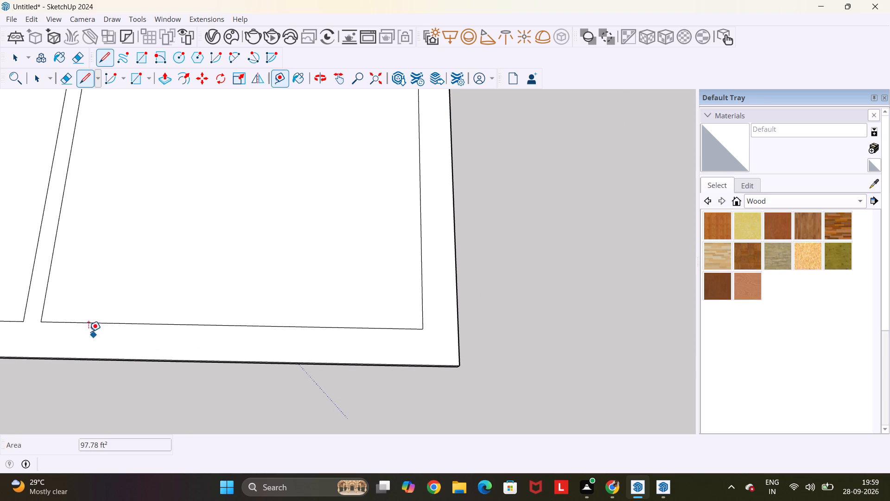
left_click(44, 305)
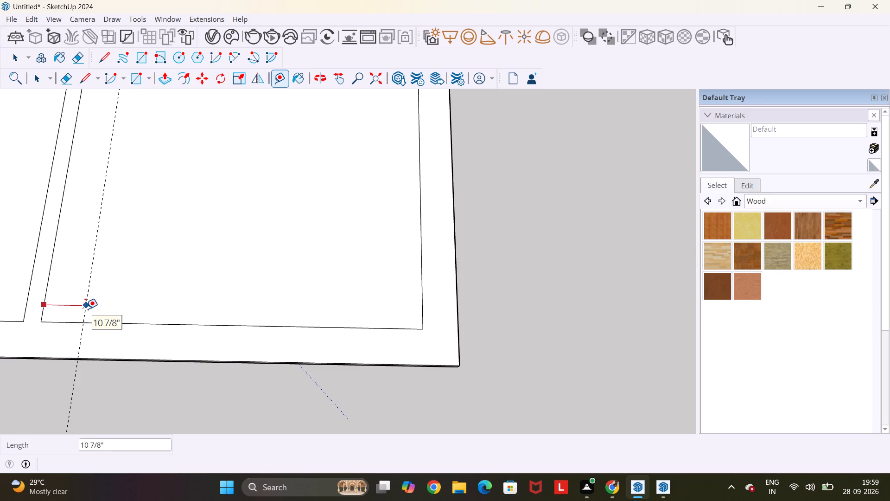
scroll(114, 312, "down", 13)
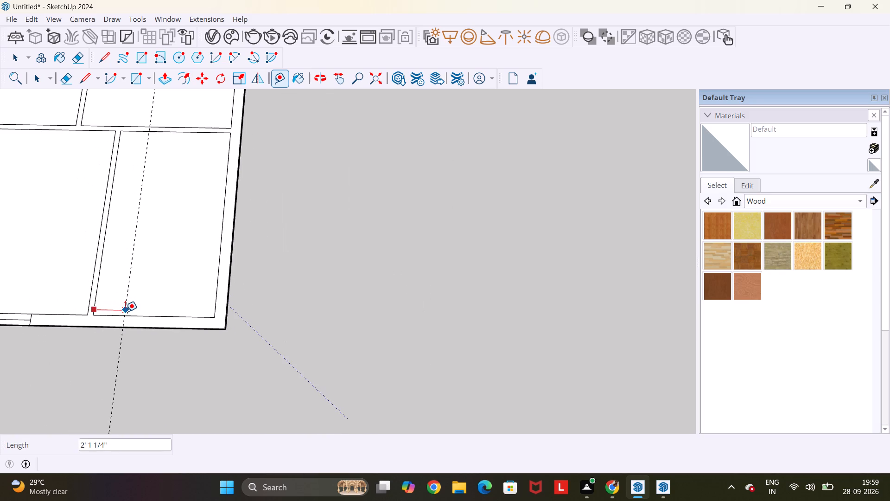
scroll(125, 312, "up", 2)
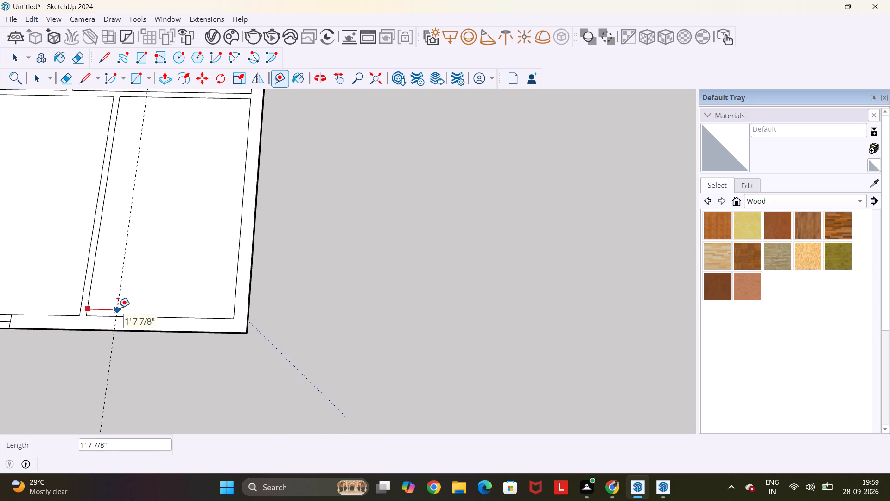
type("1.5'")
key("Return")
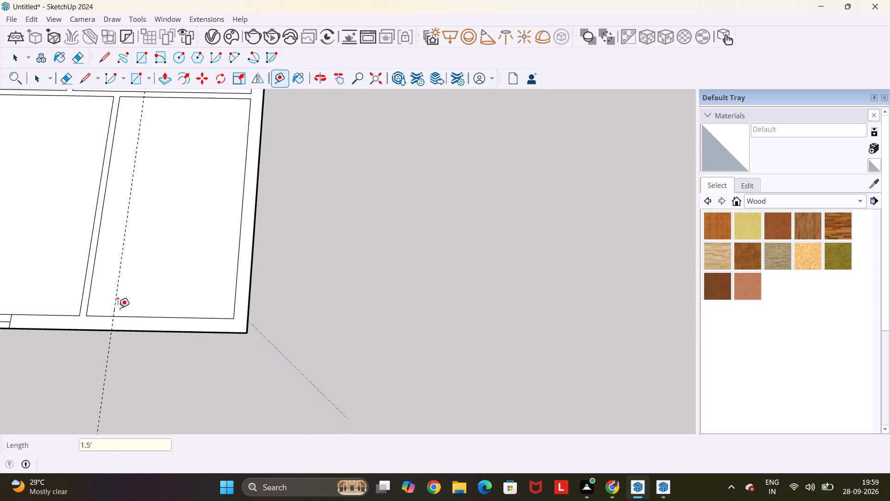
Draw a line across the narrower room's end wall just beyond the guide, and a 3' line along the wall from its middle.
scroll(118, 308, "up", 4)
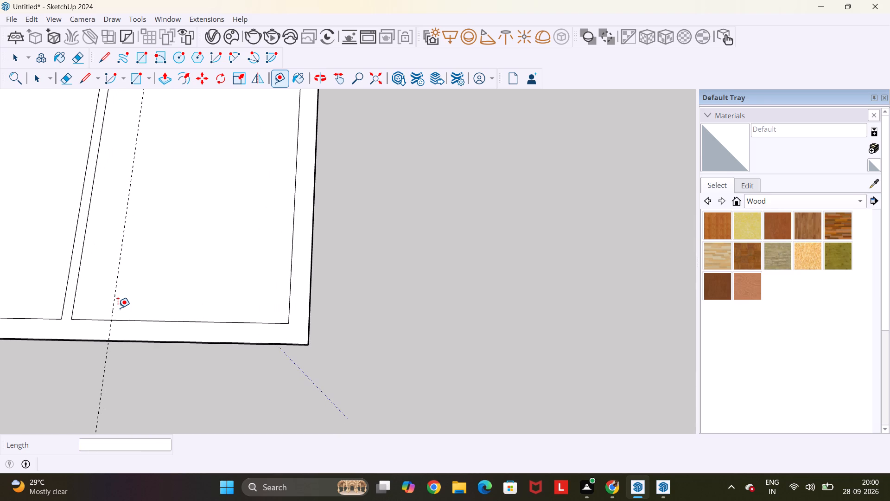
key("l")
scroll(126, 328, "up", 5)
left_click(121, 316)
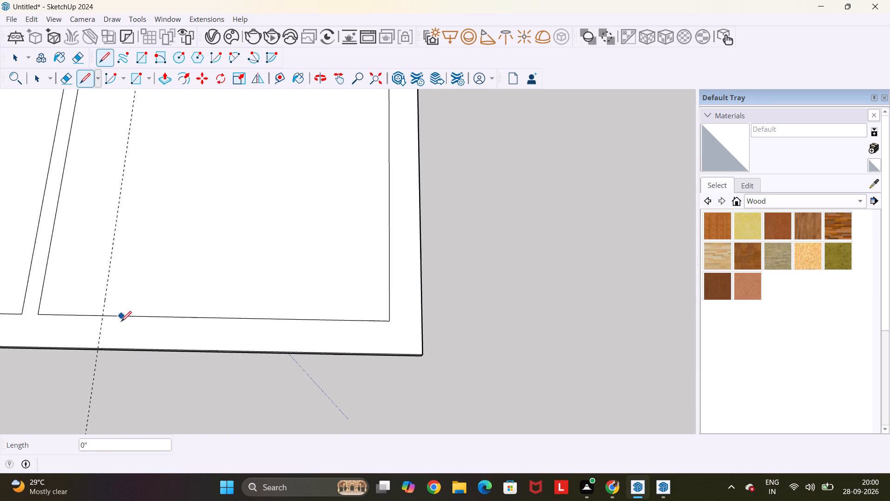
left_click(120, 350)
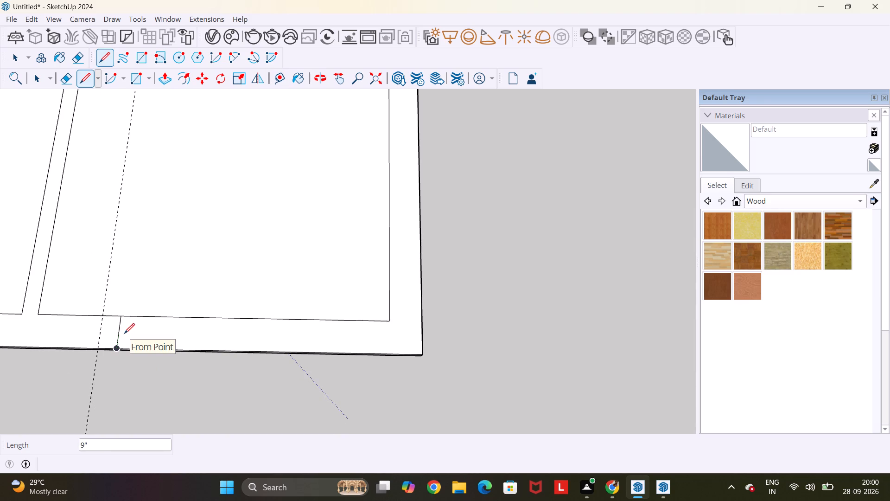
left_click(120, 334)
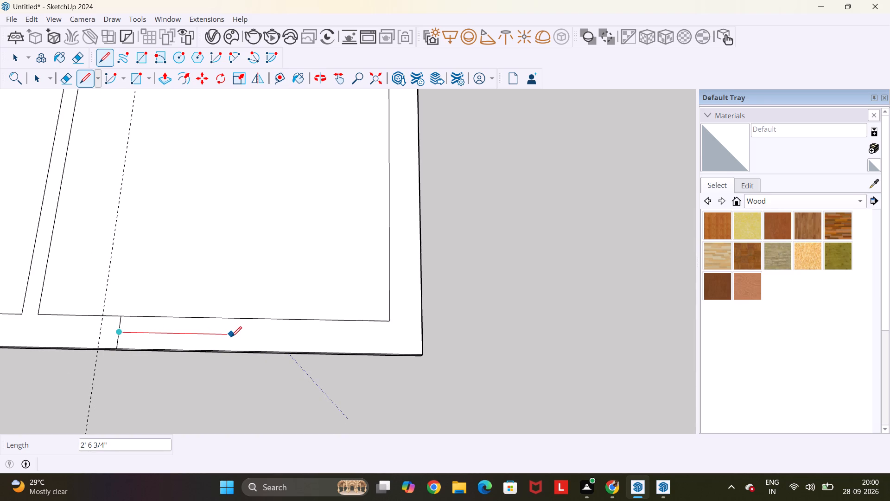
type("3'")
key("Return")
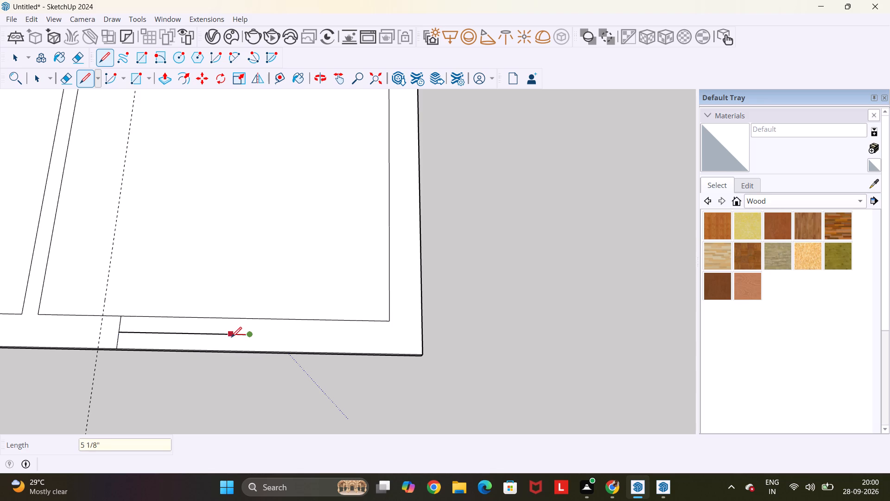
Close the 3' opening by drawing from the line's free end to the inner and outer wall edges.
left_click(251, 318)
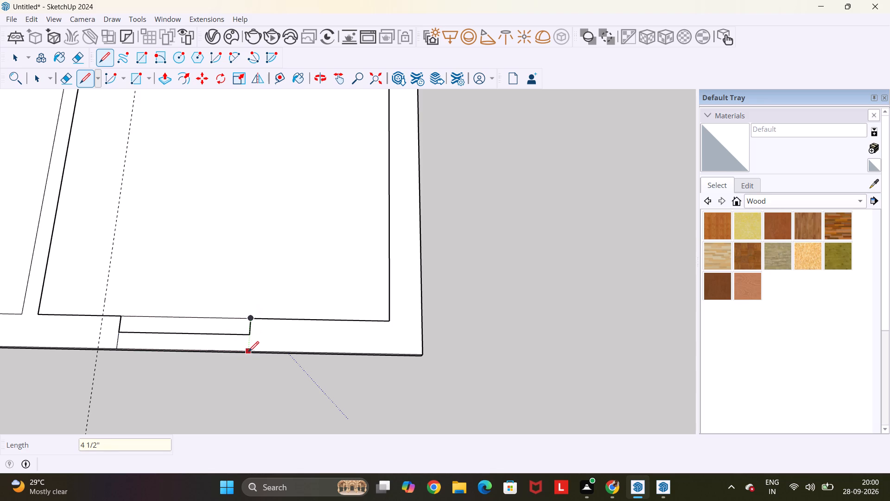
left_click(248, 352)
left_click(248, 352)
left_click(248, 336)
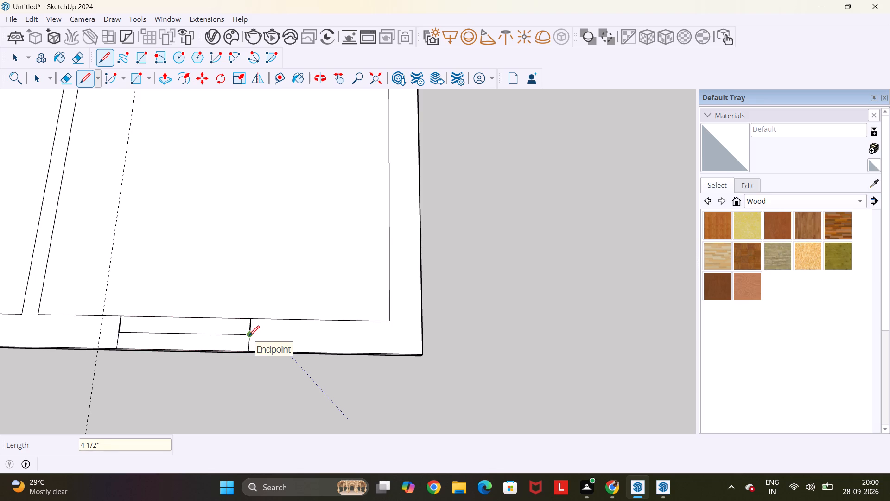
key("space")
Draw a line across the narrower room's long outer wall, and a 4' line along the wall from its middle.
scroll(264, 339, "down", 8)
scroll(358, 316, "down", 6)
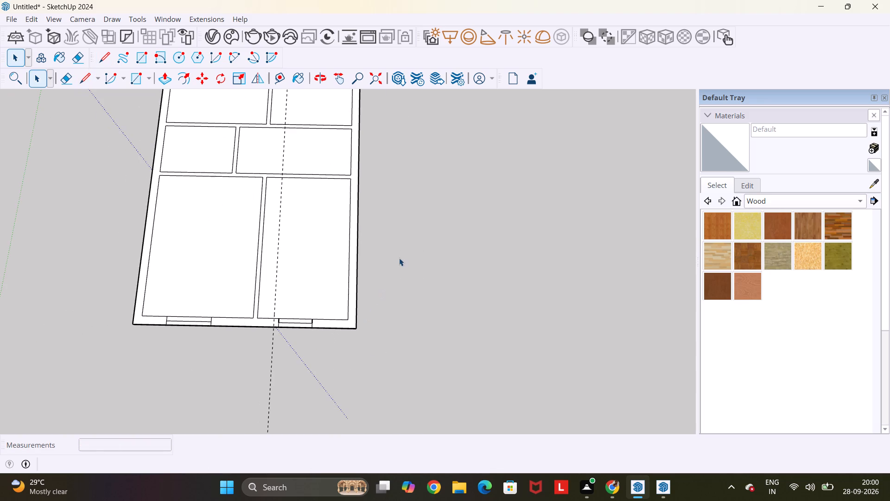
middle_click_drag(424, 254, 252, 244)
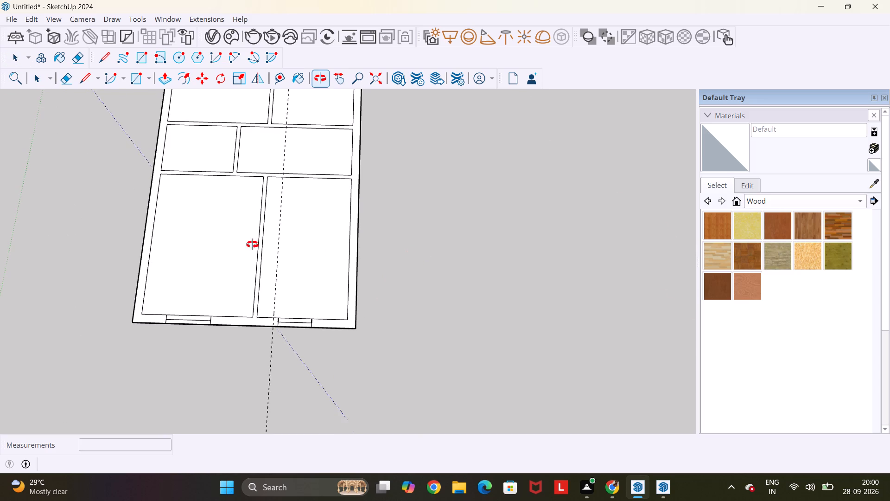
middle_click_drag(252, 244, 144, 197)
scroll(419, 275, "up", 9)
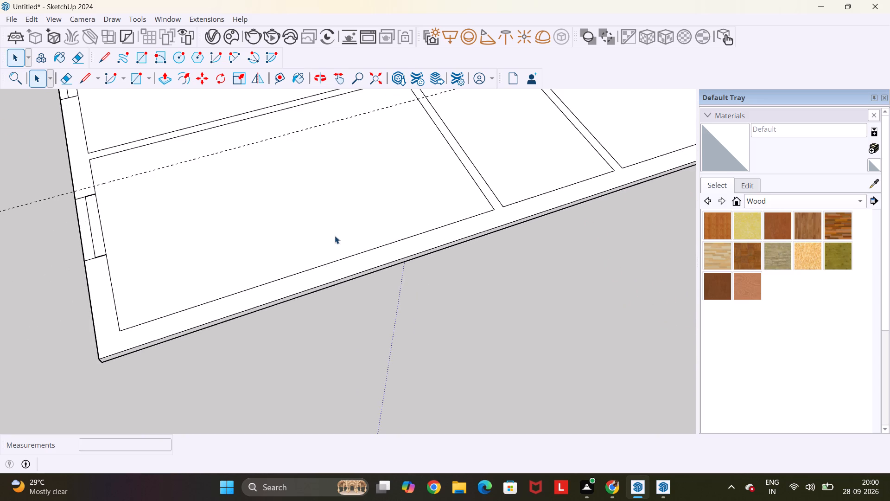
key("l")
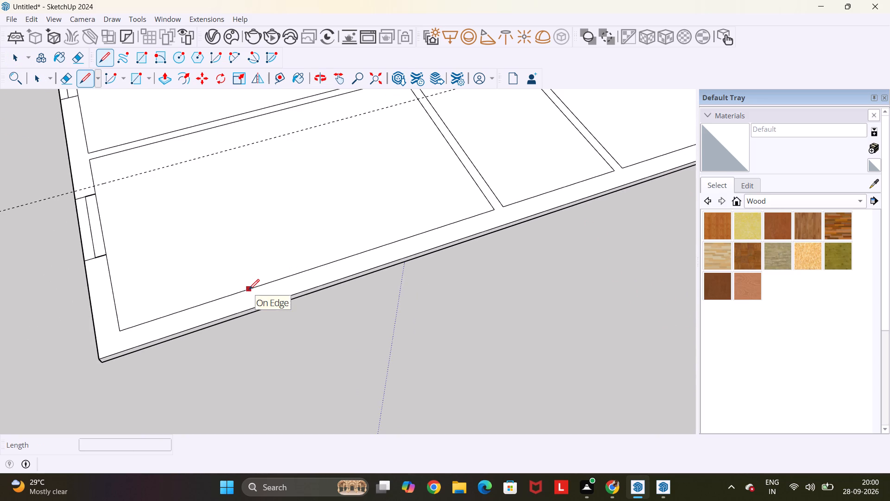
scroll(249, 289, "down", 8)
left_click(249, 289)
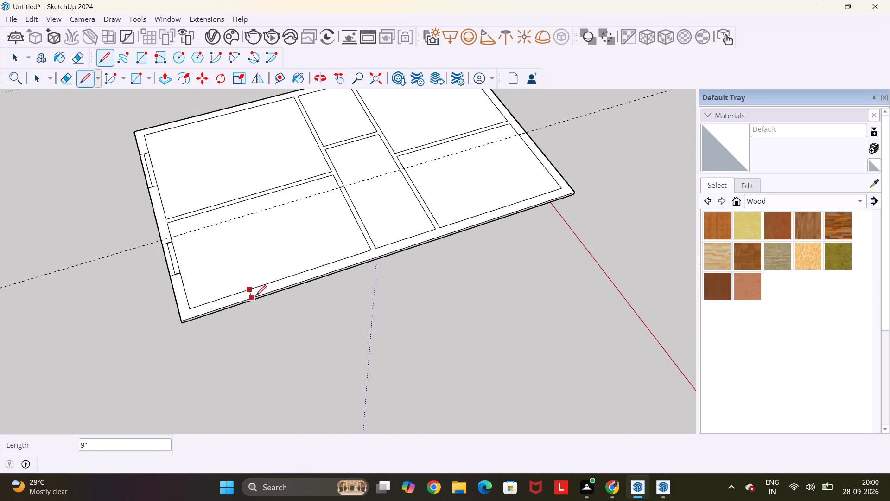
scroll(253, 298, "up", 5)
left_click(253, 298)
scroll(249, 292, "up", 2)
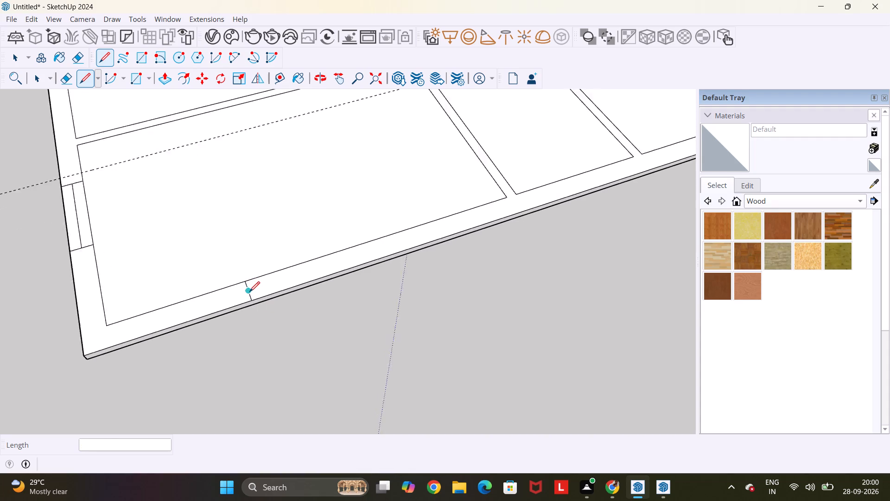
scroll(249, 292, "up", 3)
left_click(249, 292)
type("4'")
key("Return")
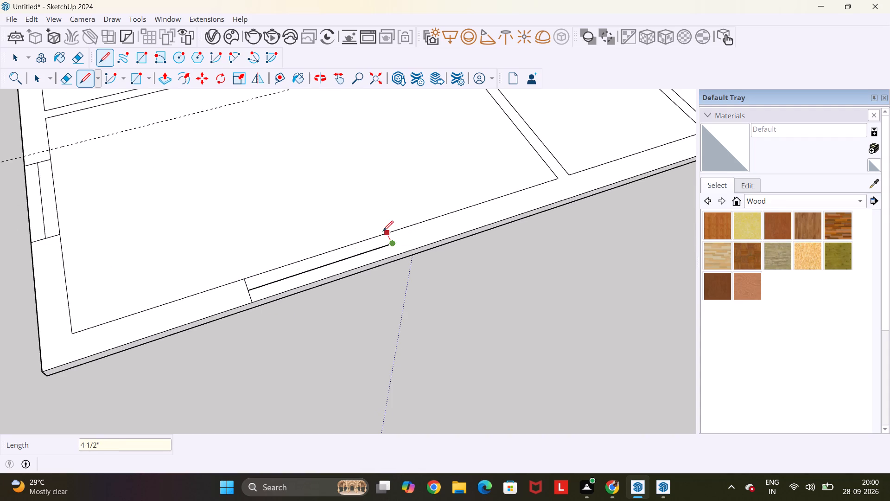
Close the 4' opening with lines from its free end to the wall's inner and outer edges.
left_click(387, 233)
left_click(399, 254)
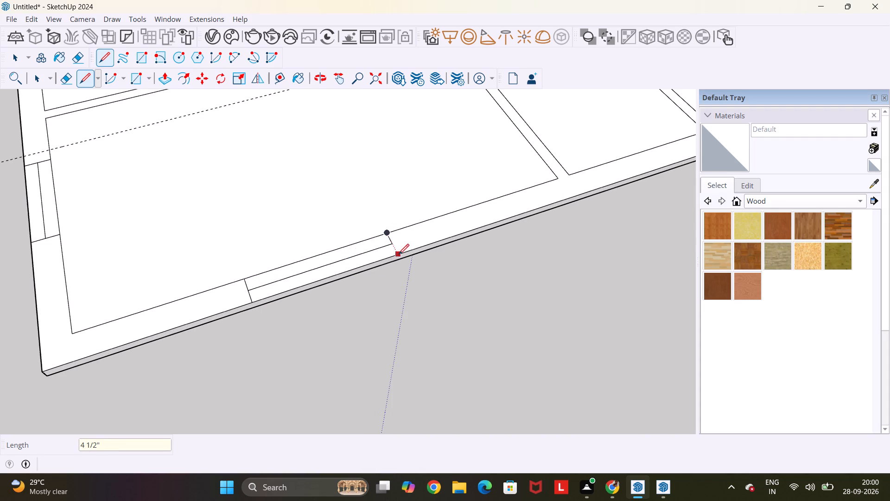
left_click(393, 244)
key("Escape")
key("space")
scroll(393, 245, "down", 12)
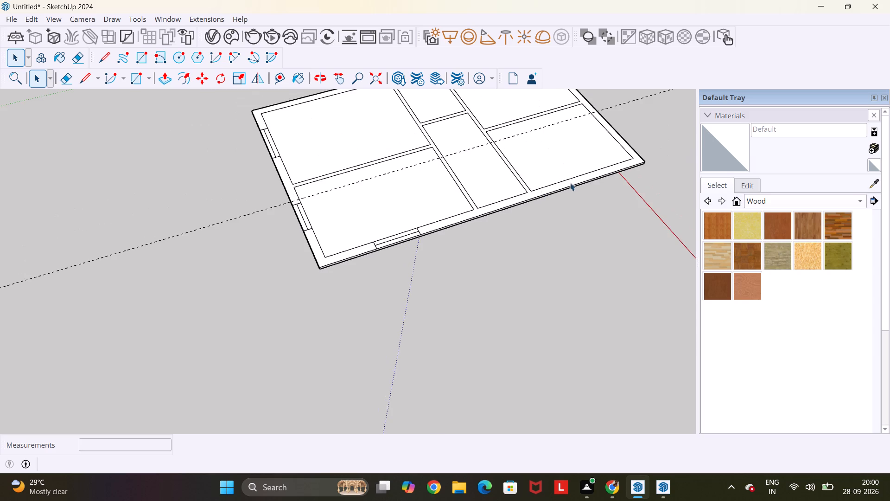
Draw a line across the 4.5" cross wall beside the short middle-strip partition, and a 2' line along the wall from its middle.
scroll(575, 176, "up", 5)
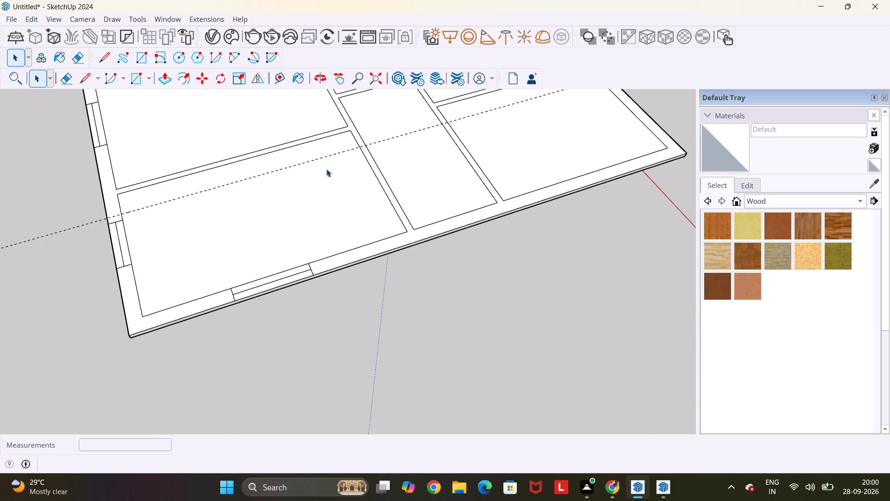
middle_click_drag(327, 169, 634, 128)
scroll(48, 208, "up", 2)
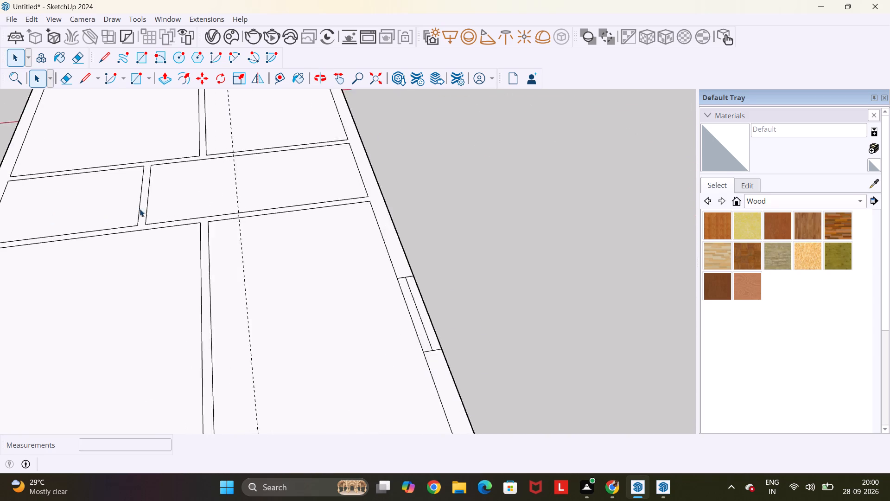
scroll(140, 209, "up", 8)
key("l")
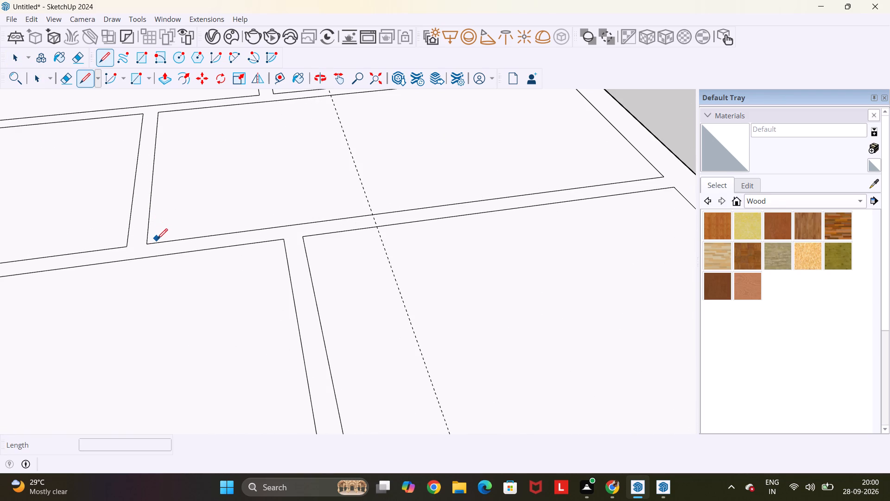
left_click(158, 243)
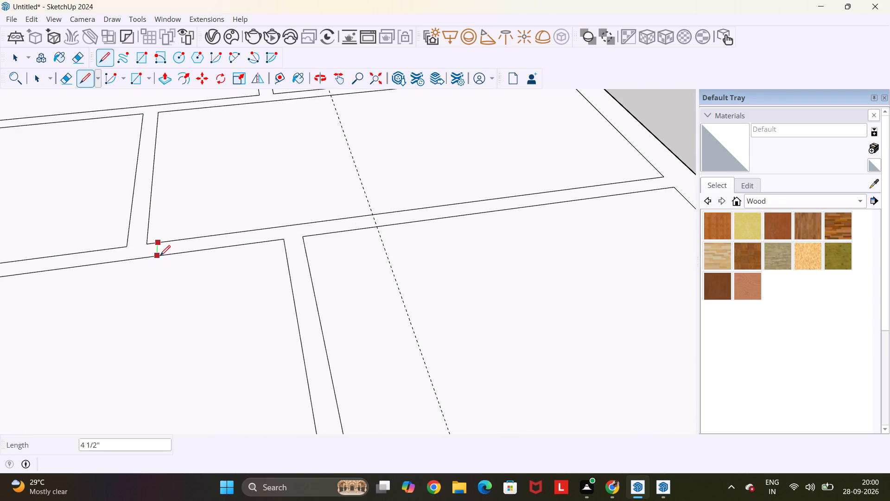
left_click(160, 256)
scroll(155, 249, "up", 5)
left_click(160, 248)
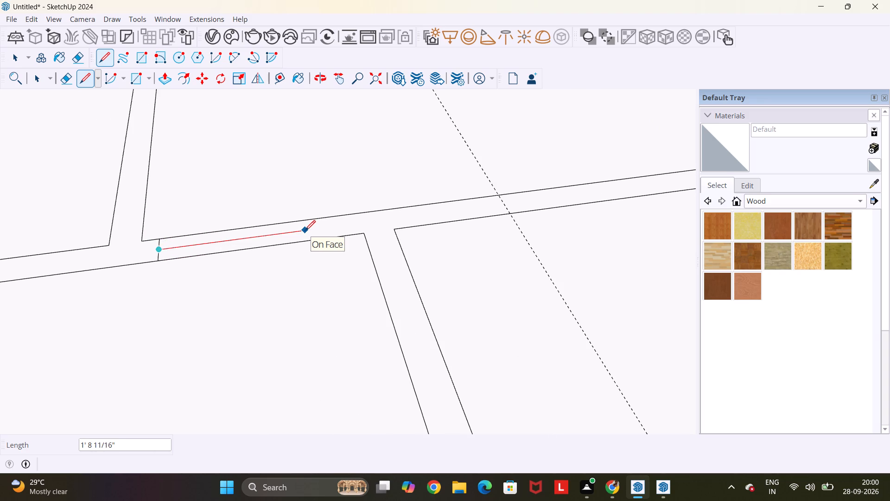
scroll(305, 231, "up", 2)
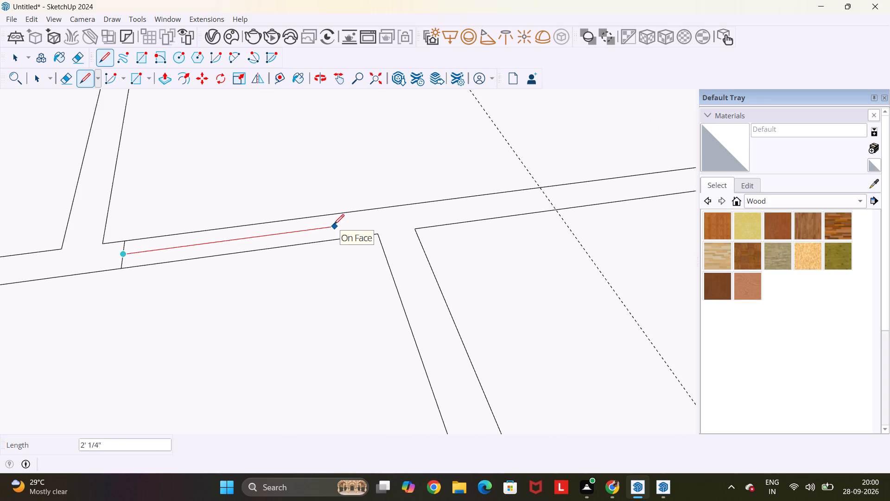
type("2'")
key("Return")
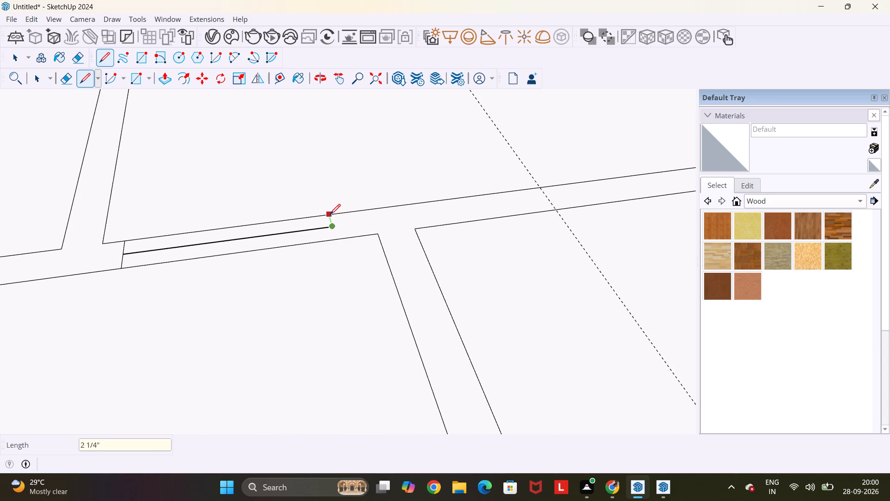
Close the 2' opening by drawing from the line's free end to both edges of the cross wall.
left_click(330, 214)
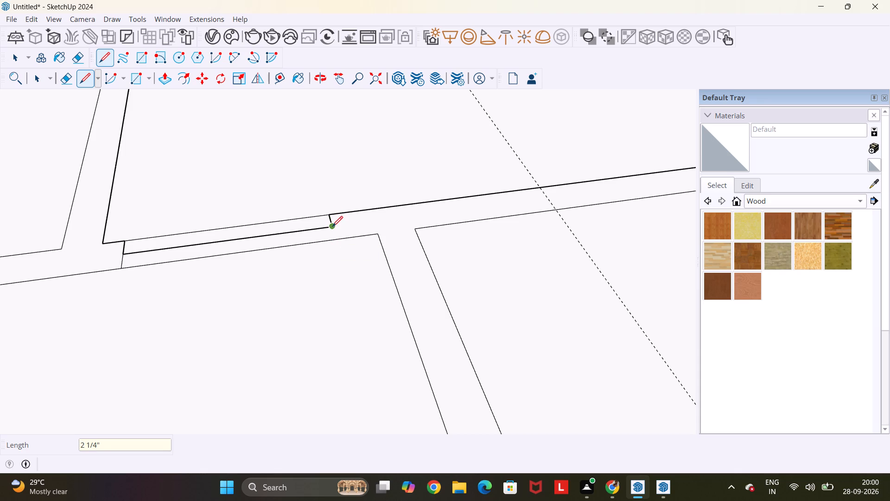
left_click(332, 226)
left_click(337, 239)
key("Escape")
key("Escape")
key("space")
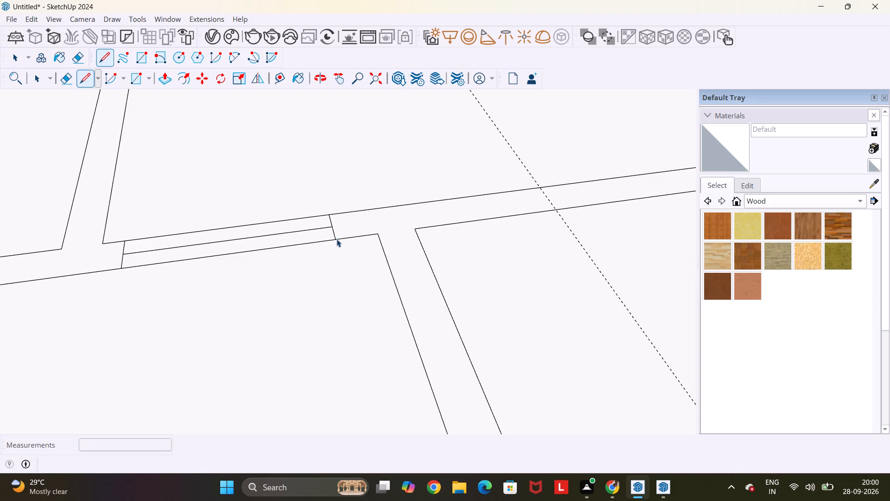
scroll(335, 235, "down", 15)
scroll(225, 116, "up", 8)
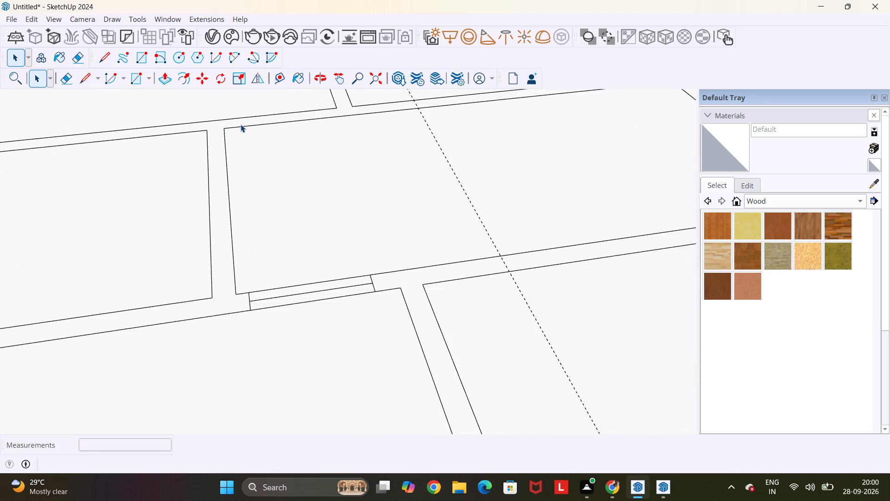
Measure the width of the opening in the cross wall between its two end lines.
key("t")
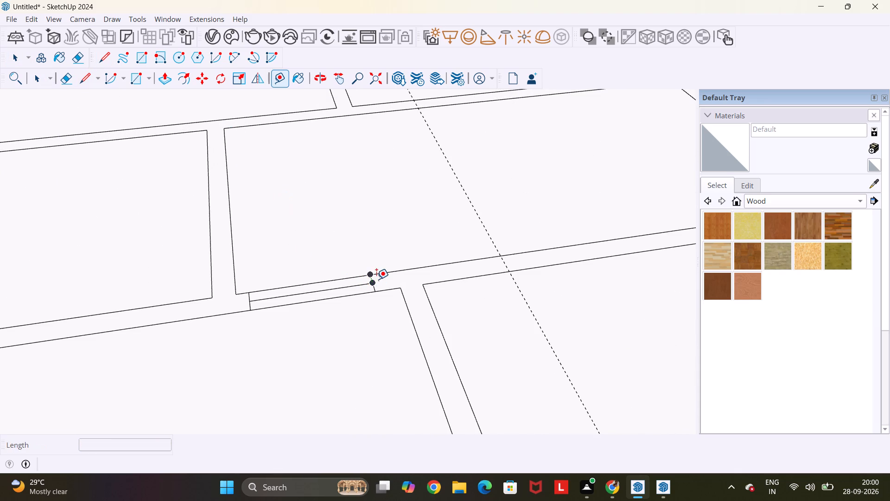
left_click(370, 278)
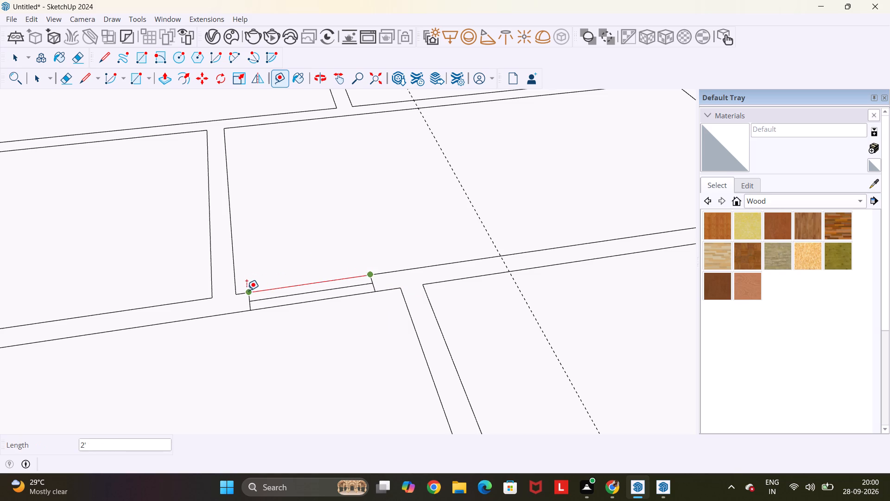
left_click(247, 290)
key("Escape")
key("space")
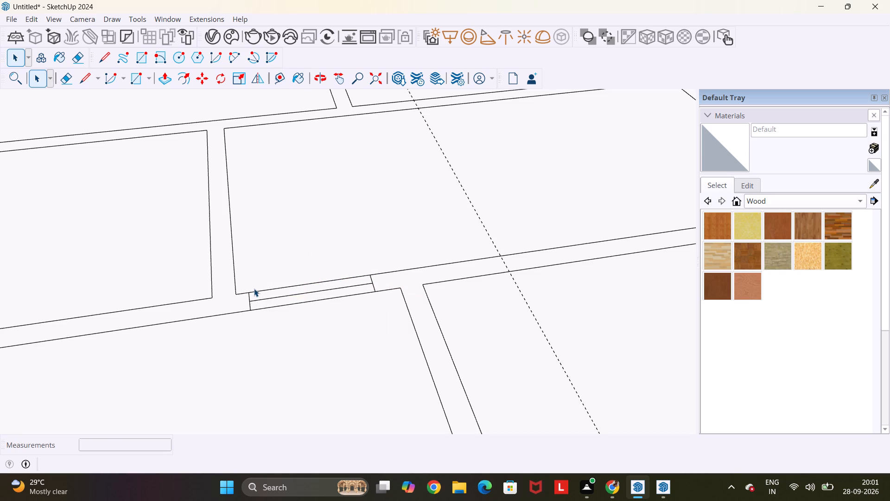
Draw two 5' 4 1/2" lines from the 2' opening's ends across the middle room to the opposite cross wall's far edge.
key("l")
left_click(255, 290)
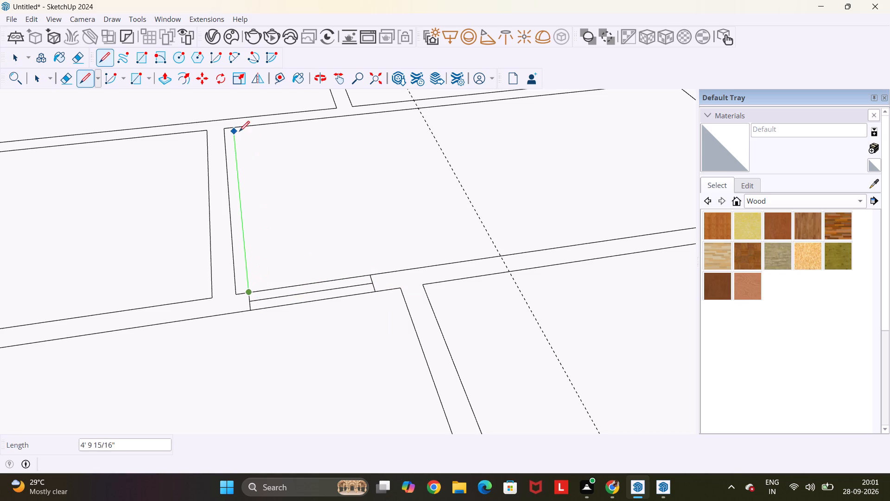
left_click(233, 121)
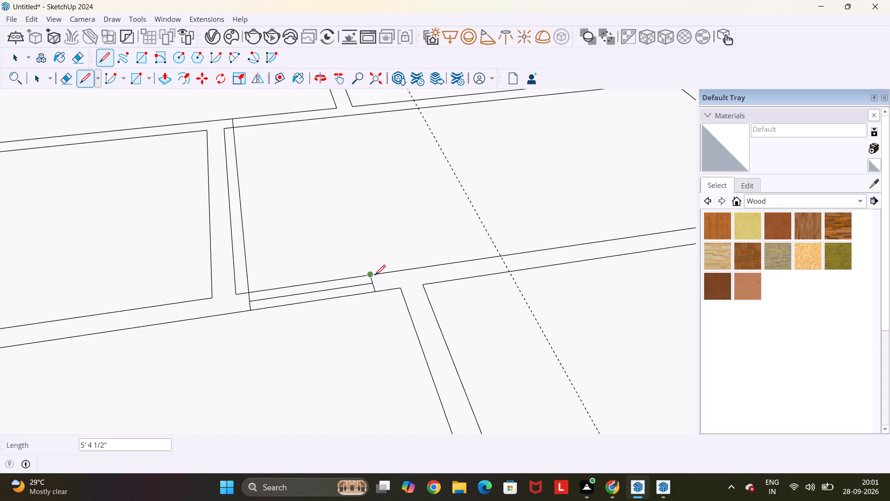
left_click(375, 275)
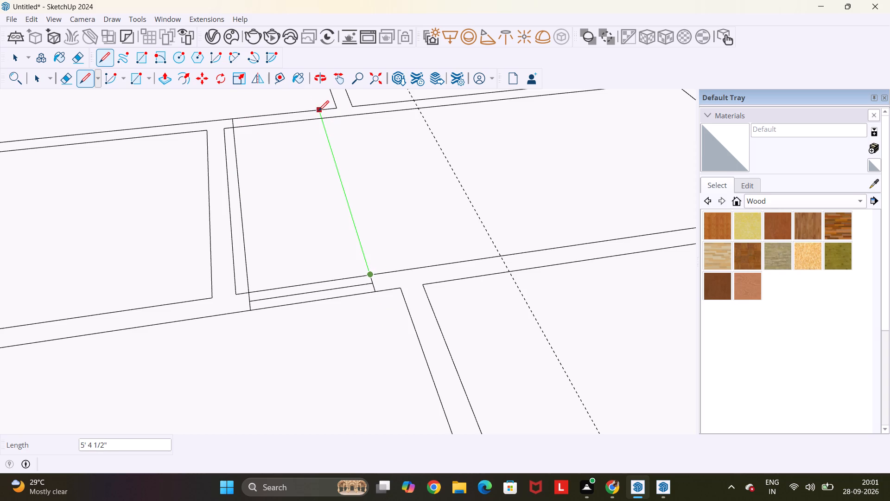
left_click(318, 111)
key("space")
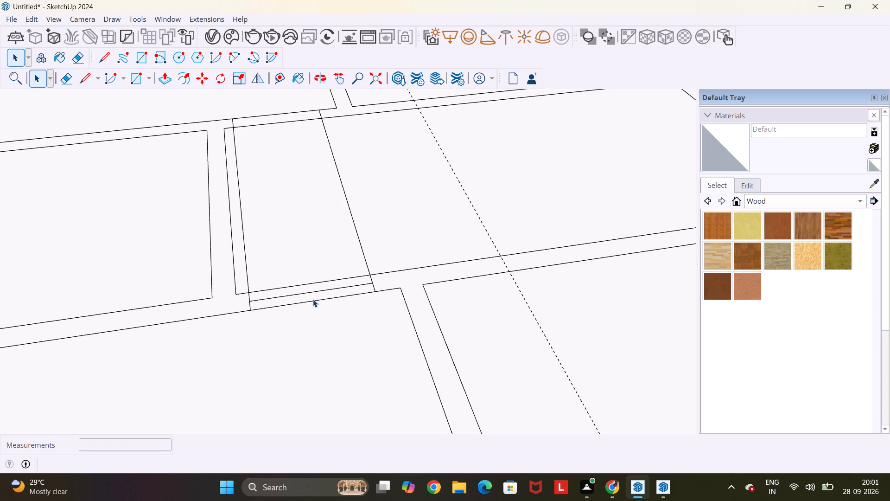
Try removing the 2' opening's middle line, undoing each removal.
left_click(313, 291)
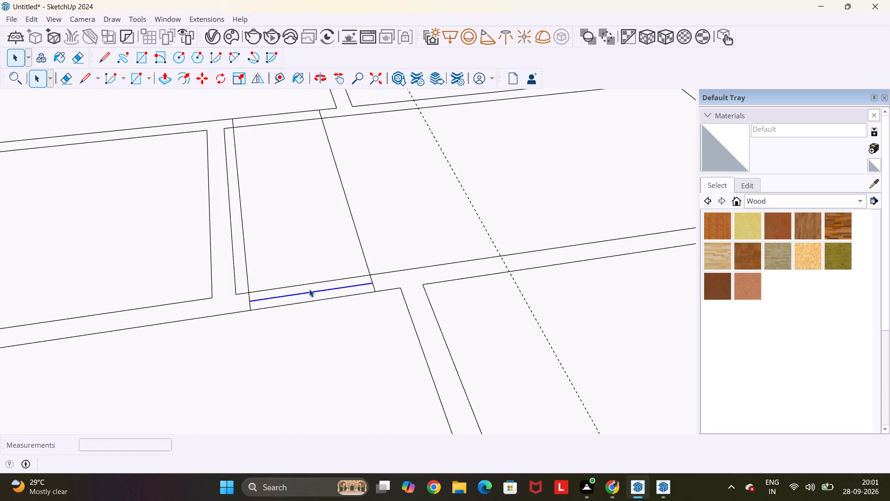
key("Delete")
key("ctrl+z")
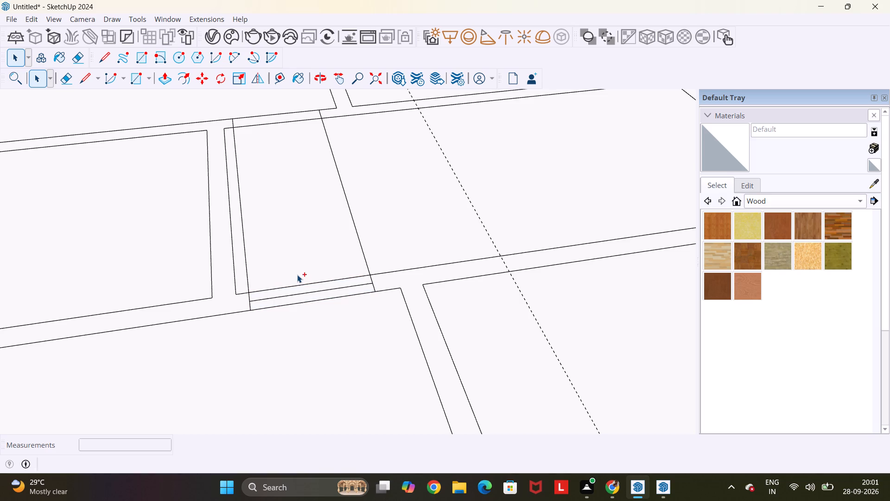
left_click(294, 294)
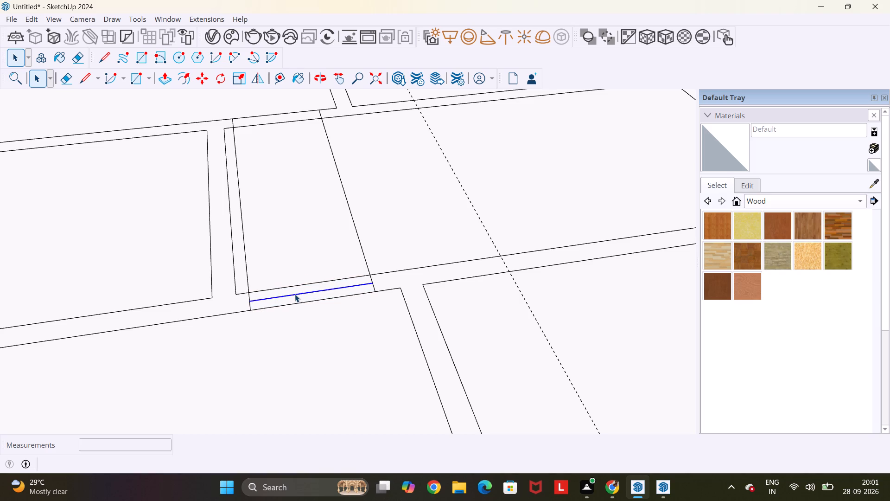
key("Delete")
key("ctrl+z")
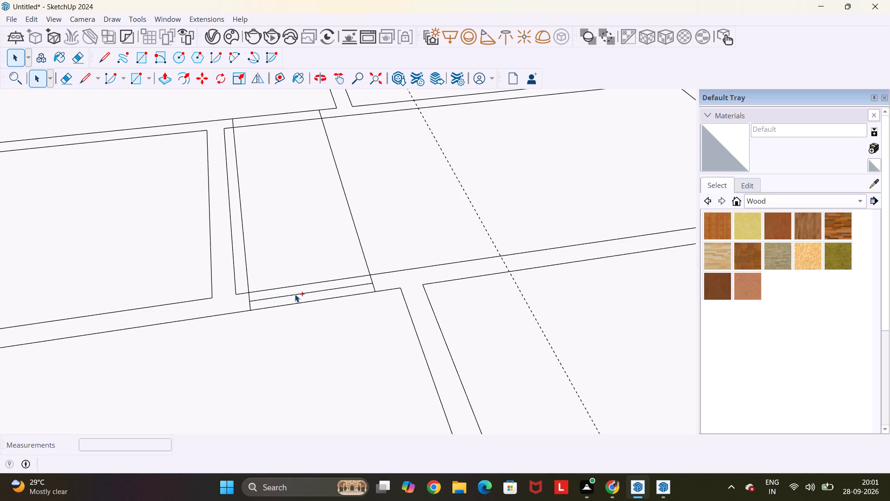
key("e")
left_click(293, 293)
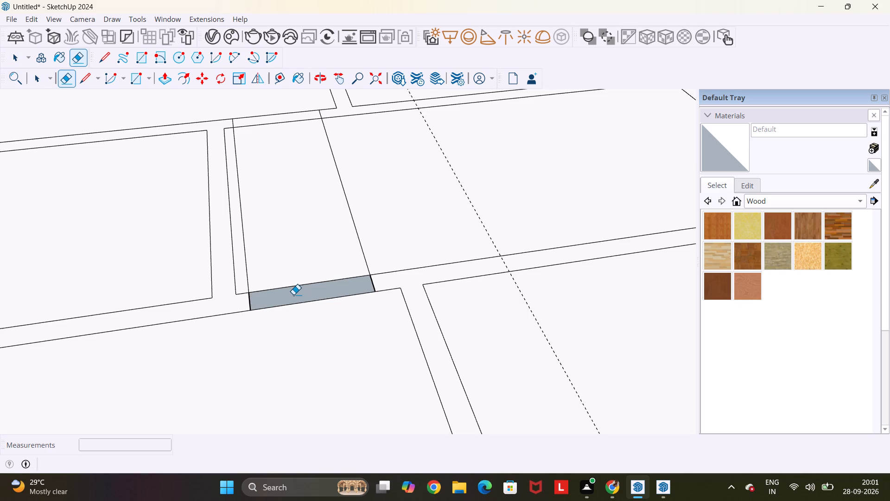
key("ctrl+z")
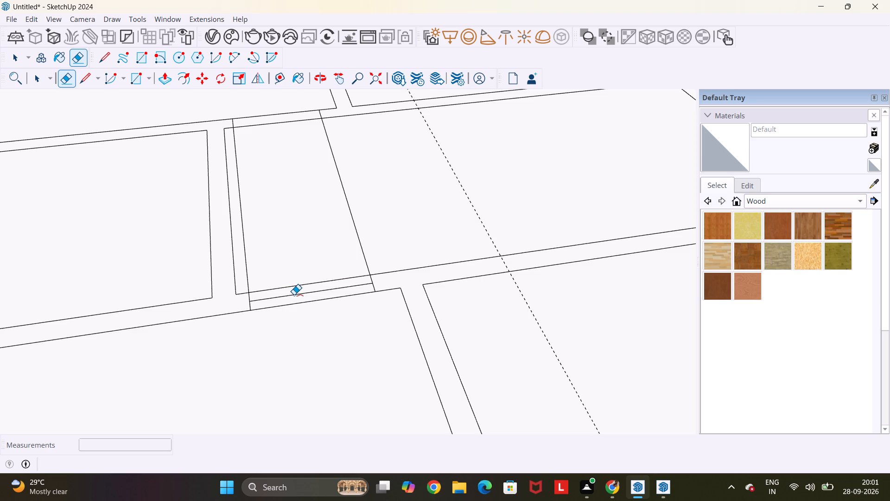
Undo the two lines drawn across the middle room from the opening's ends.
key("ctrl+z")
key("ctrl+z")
Erase the middle line of the 2' opening in the cross wall.
left_click(294, 295)
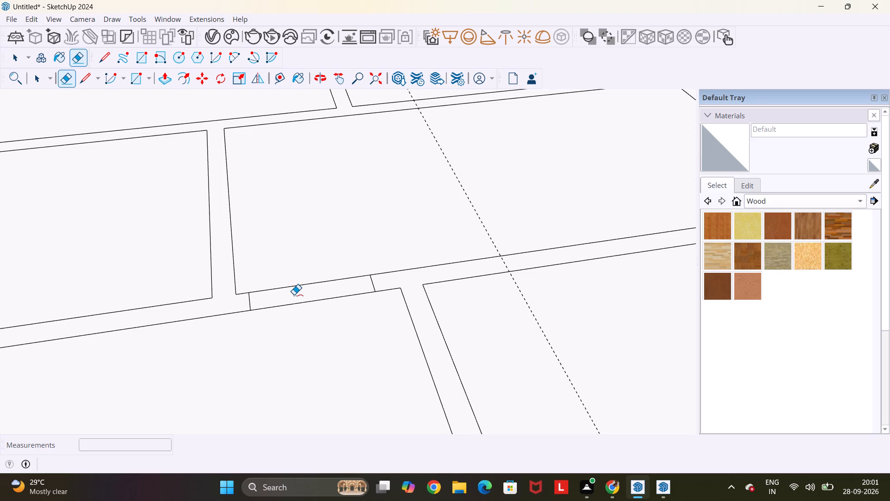
Draw two 5' 4 1/2" lines from the 2' opening's ends across the middle room to the opposite cross wall's far edge.
scroll(290, 238, "down", 3)
key("l")
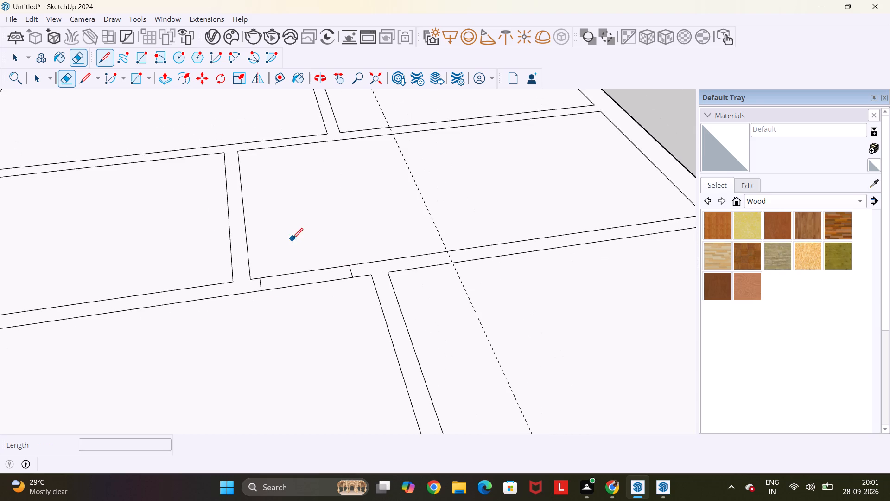
left_click(263, 277)
left_click(244, 141)
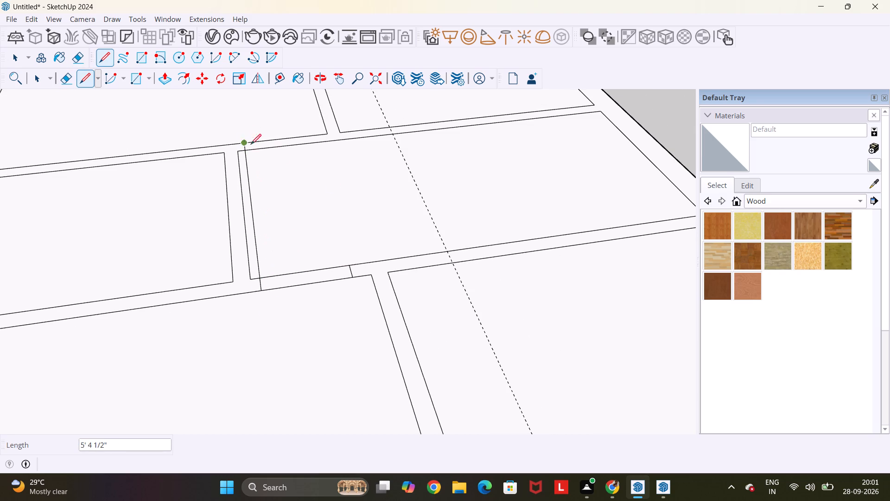
left_click(349, 265)
left_click(311, 133)
Erase the parts of the two lines inside the middle room, leaving the segments across the opposite cross wall.
key("e")
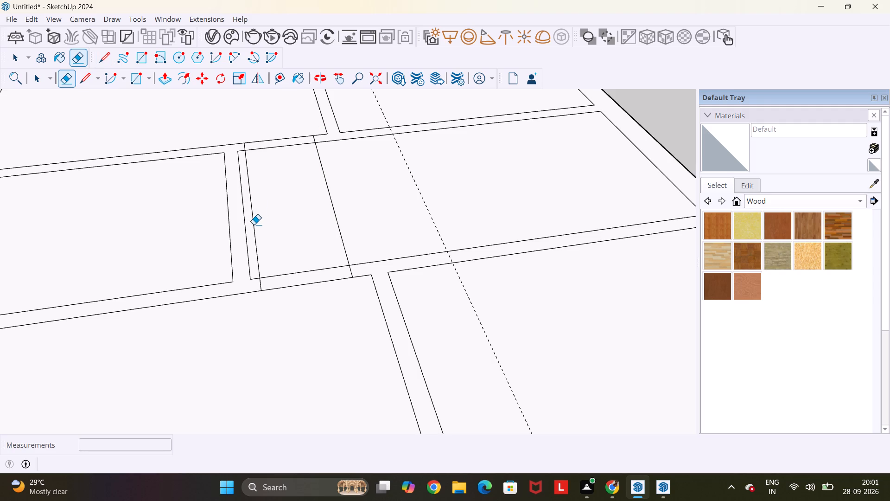
left_click(253, 225)
left_click(334, 212)
Draw a 4 1/2" line across the cross wall just past the partition, at the back room beside the dashed guide.
scroll(333, 212, "down", 5)
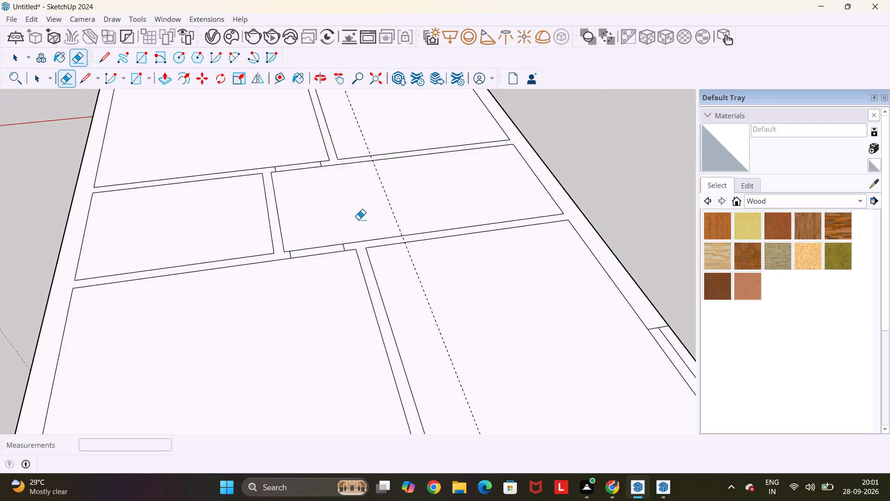
scroll(359, 220, "down", 1)
middle_click_drag(420, 238, 203, 242)
scroll(205, 243, "down", 1)
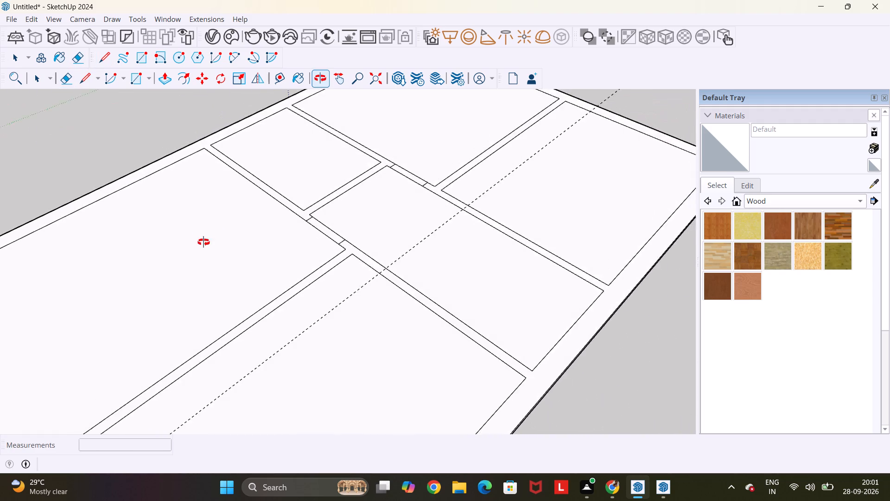
middle_click_drag(203, 242, 186, 240)
scroll(186, 240, "down", 2)
scroll(362, 222, "up", 1)
middle_click_drag(362, 222, 566, 201)
scroll(521, 261, "down", 7)
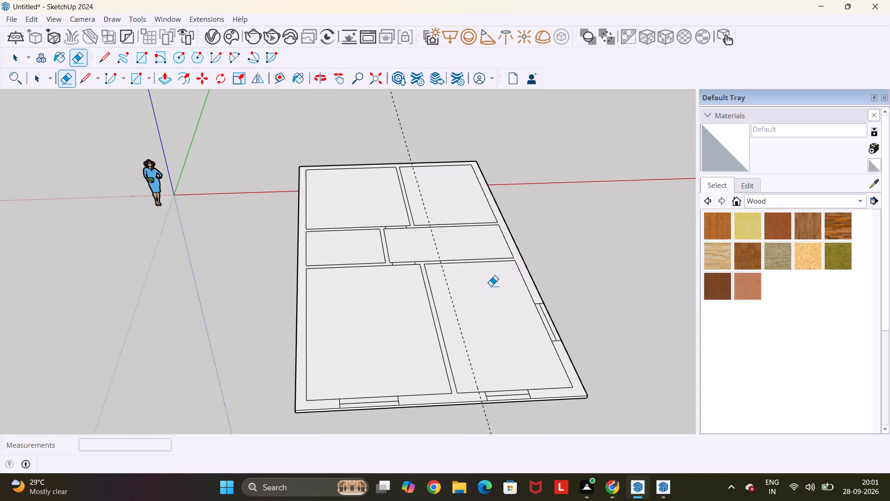
middle_click_drag(488, 282, 452, 277)
scroll(441, 241, "up", 5)
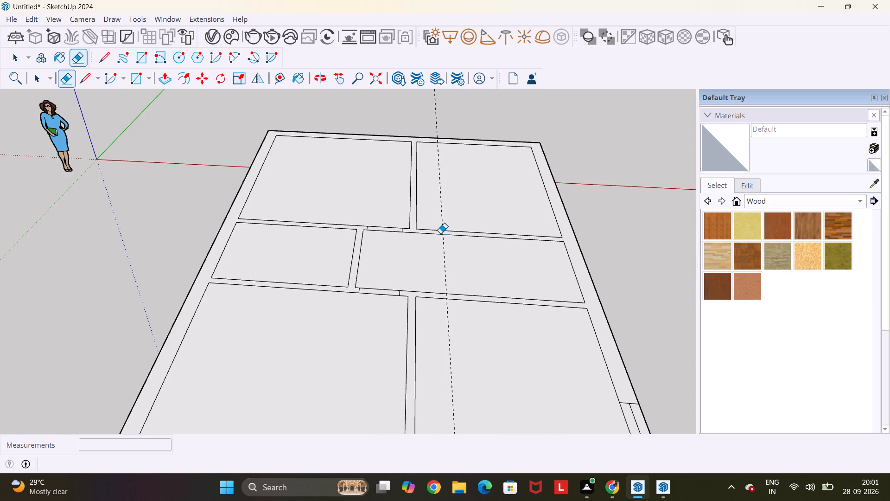
scroll(440, 230, "up", 5)
key("l")
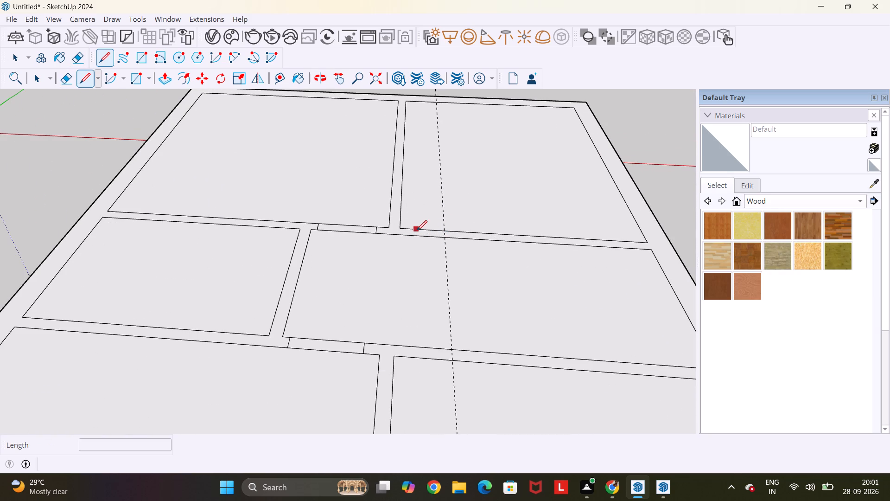
left_click(418, 229)
left_click(419, 238)
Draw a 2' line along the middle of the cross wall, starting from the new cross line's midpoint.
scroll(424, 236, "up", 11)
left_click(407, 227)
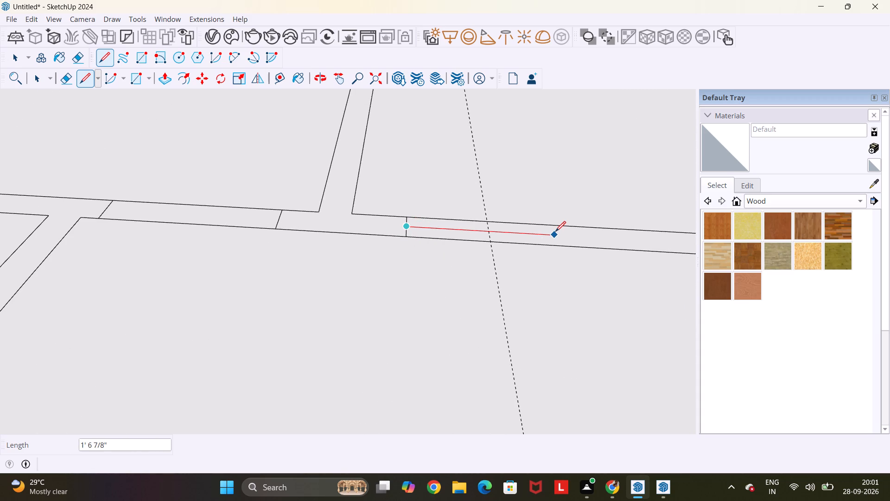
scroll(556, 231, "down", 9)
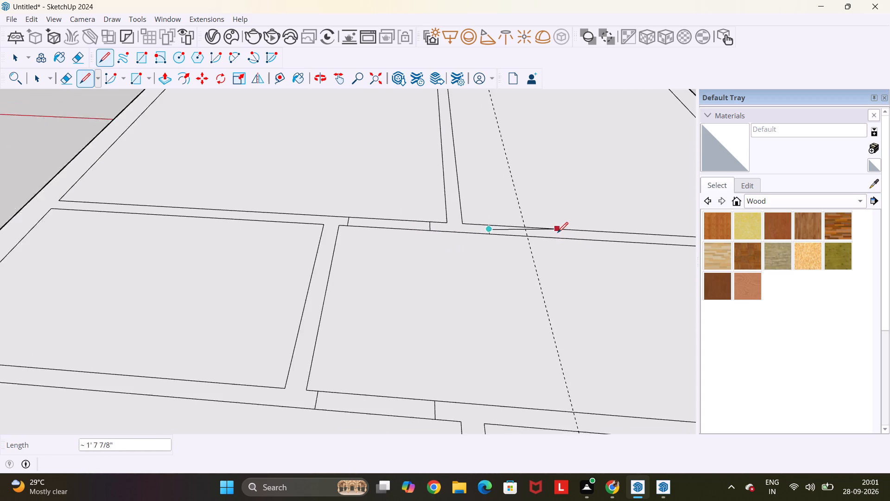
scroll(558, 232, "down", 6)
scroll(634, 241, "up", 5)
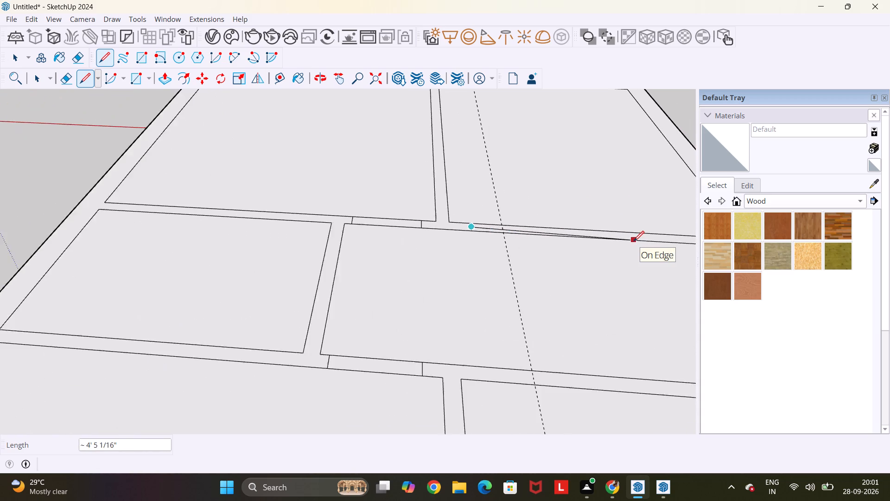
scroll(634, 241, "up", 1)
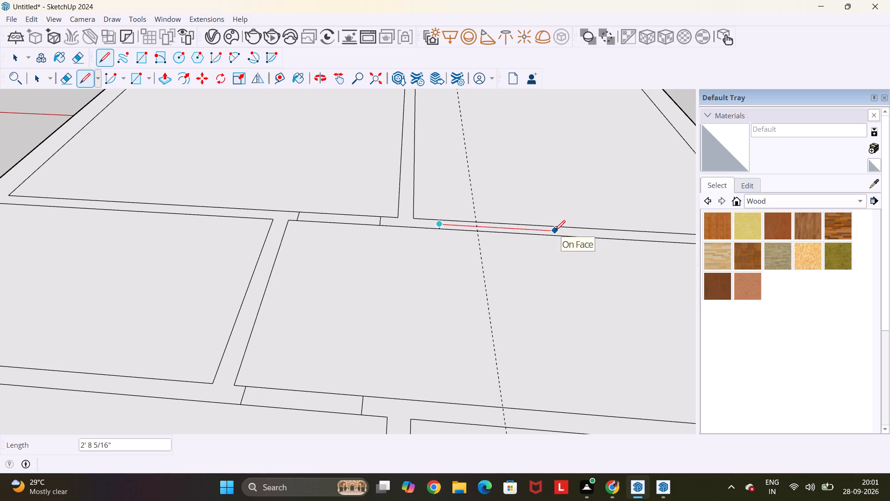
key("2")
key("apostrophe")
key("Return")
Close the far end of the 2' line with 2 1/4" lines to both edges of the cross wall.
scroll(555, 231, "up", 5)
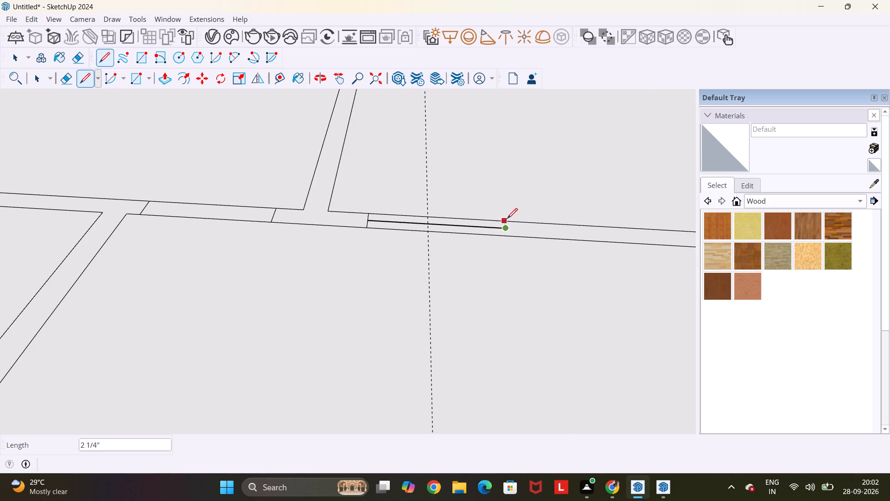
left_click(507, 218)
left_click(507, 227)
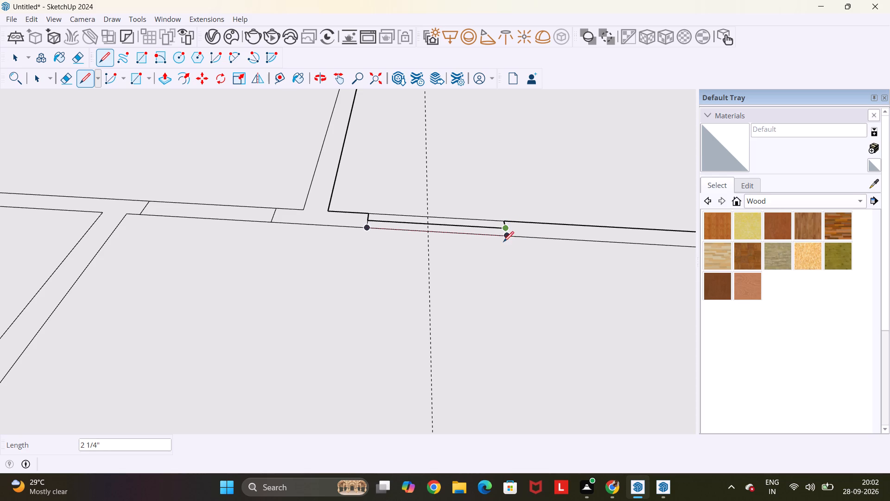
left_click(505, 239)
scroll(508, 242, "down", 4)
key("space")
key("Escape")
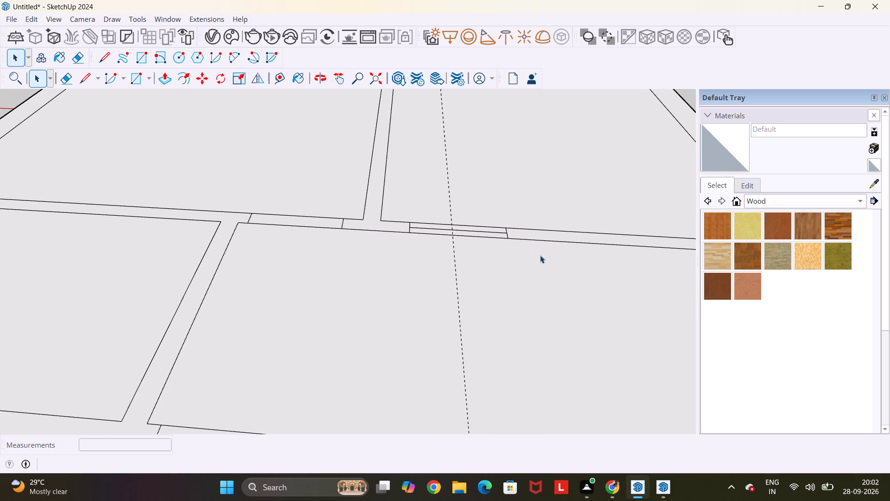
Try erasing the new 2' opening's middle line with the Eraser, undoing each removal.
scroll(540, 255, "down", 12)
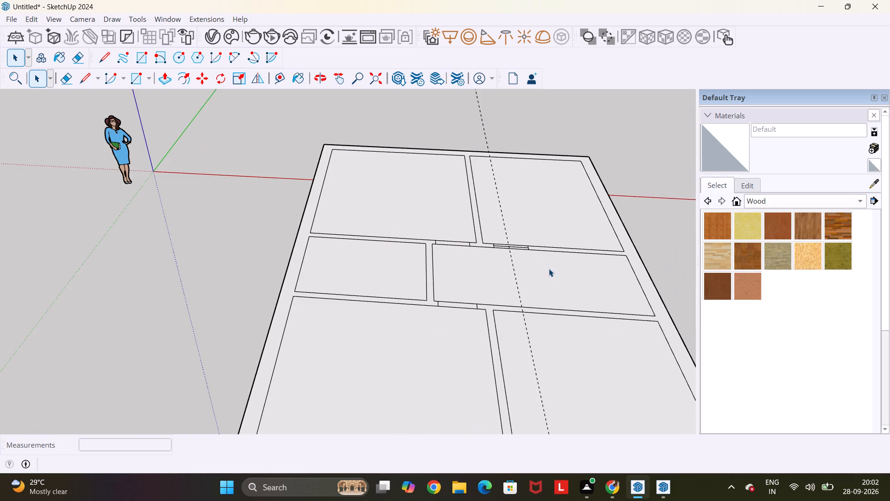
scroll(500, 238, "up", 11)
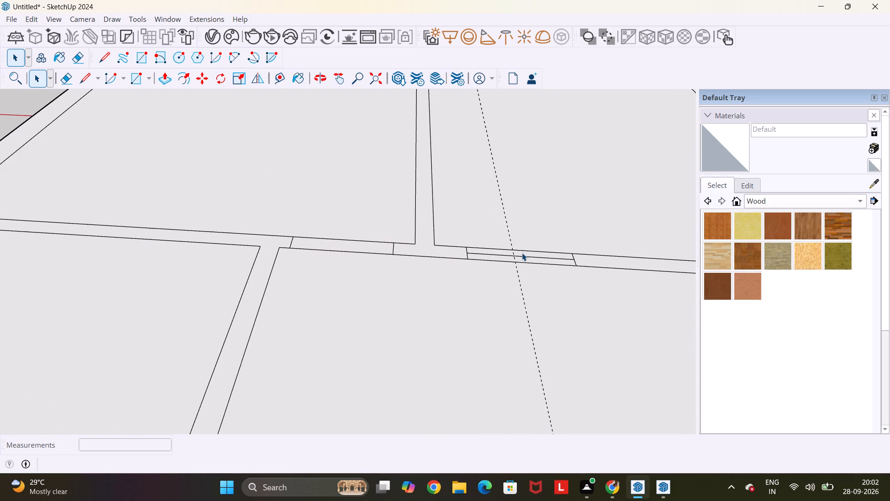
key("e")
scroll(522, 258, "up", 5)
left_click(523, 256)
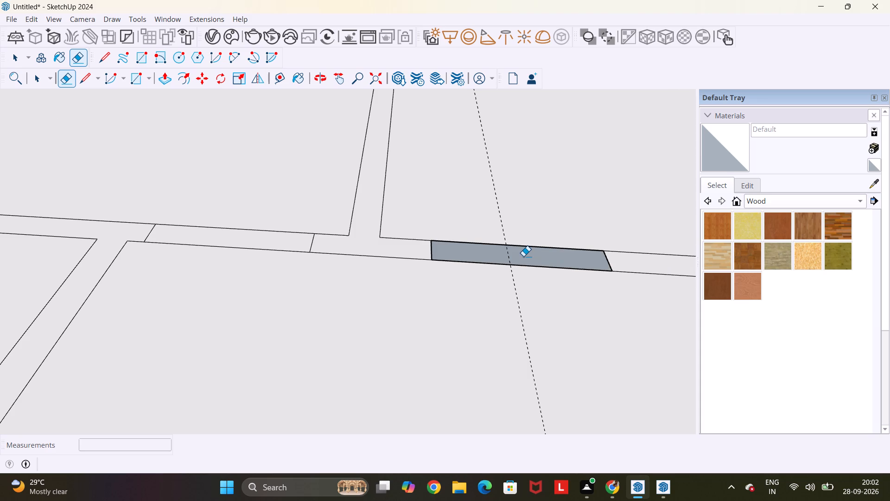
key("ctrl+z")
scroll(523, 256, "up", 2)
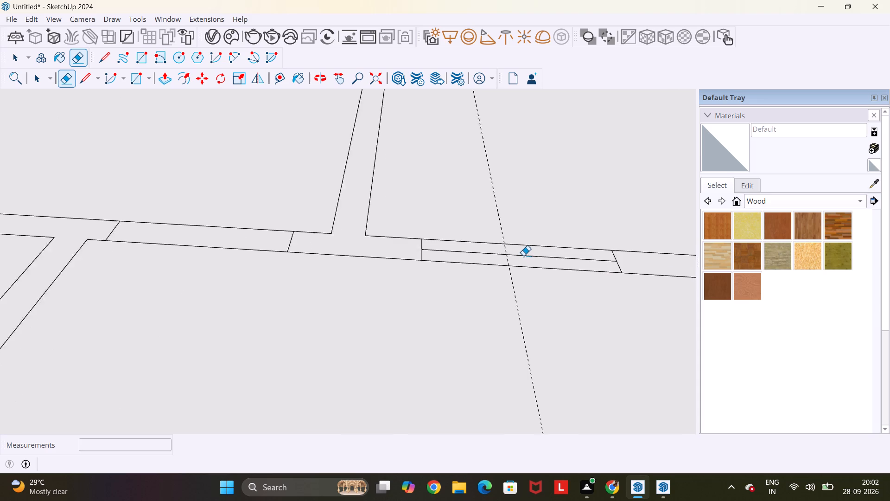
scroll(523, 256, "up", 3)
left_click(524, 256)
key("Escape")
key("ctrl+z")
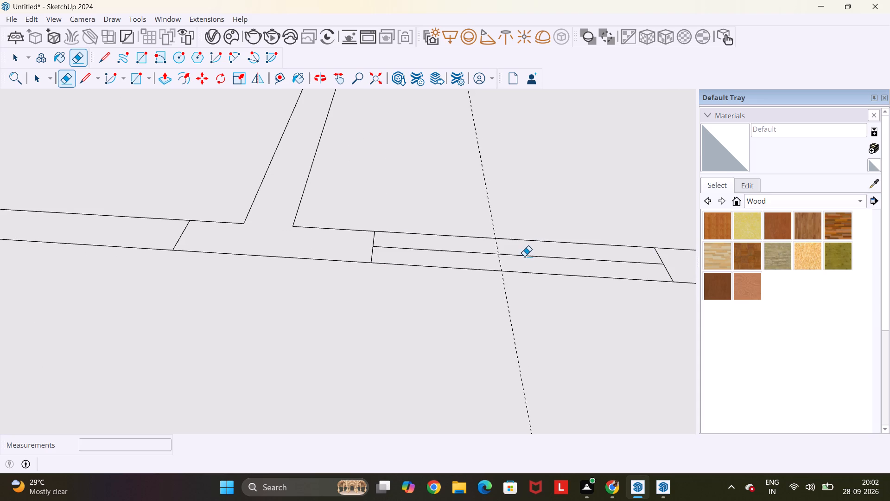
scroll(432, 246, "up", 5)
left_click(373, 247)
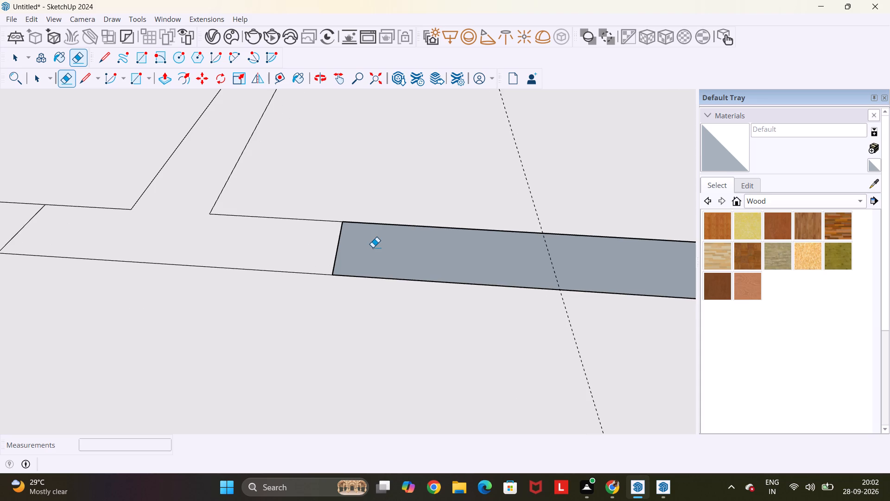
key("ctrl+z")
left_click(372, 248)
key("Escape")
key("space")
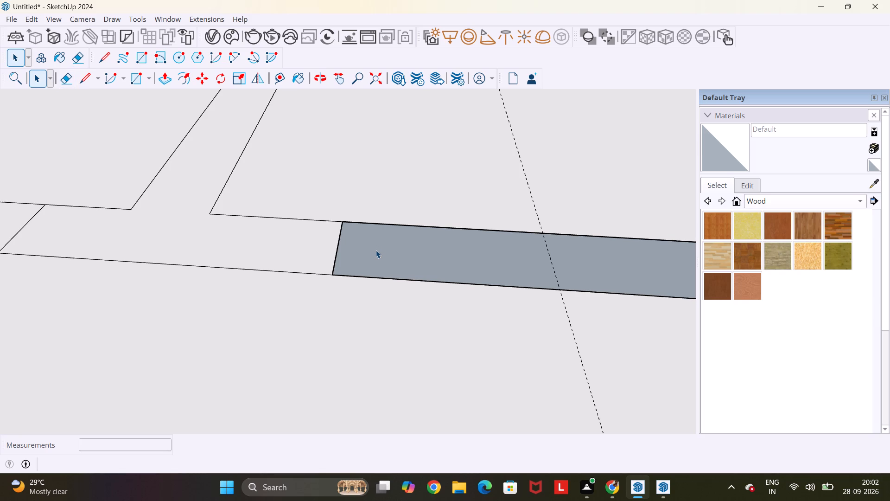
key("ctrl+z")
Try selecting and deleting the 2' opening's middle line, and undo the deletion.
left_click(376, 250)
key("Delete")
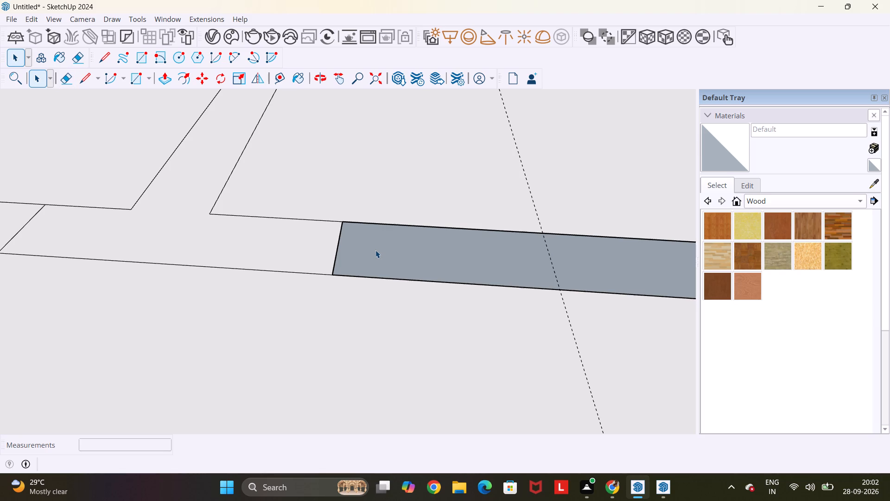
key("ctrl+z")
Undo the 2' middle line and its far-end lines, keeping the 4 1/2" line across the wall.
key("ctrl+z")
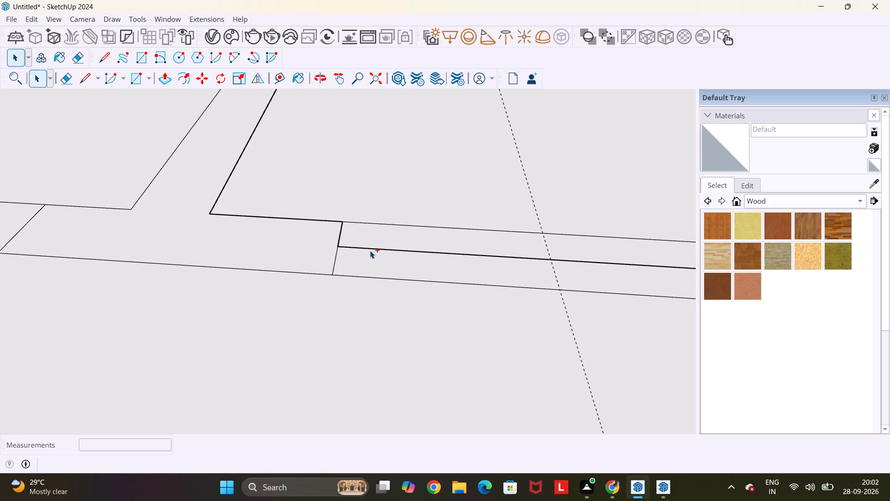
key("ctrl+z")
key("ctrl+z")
Place a guide point with Tape Measure 2' along the wall edge from the end of the 4 1/2" line.
scroll(369, 250, "down", 12)
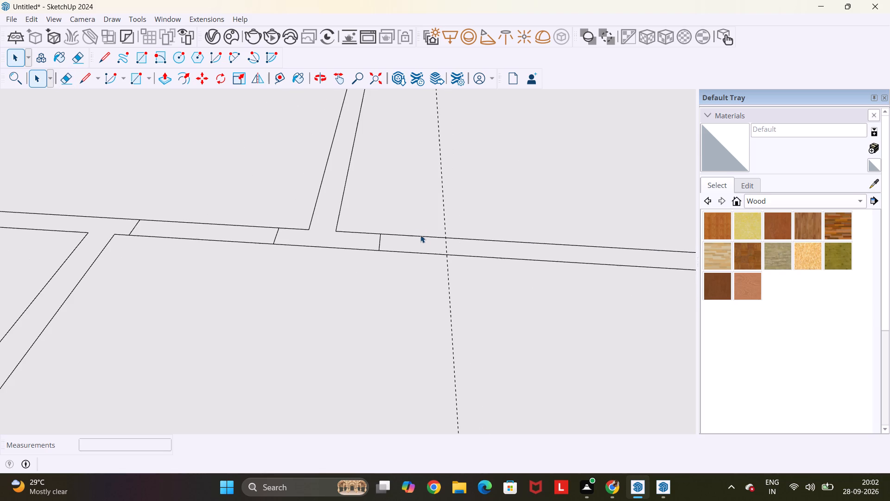
key("t")
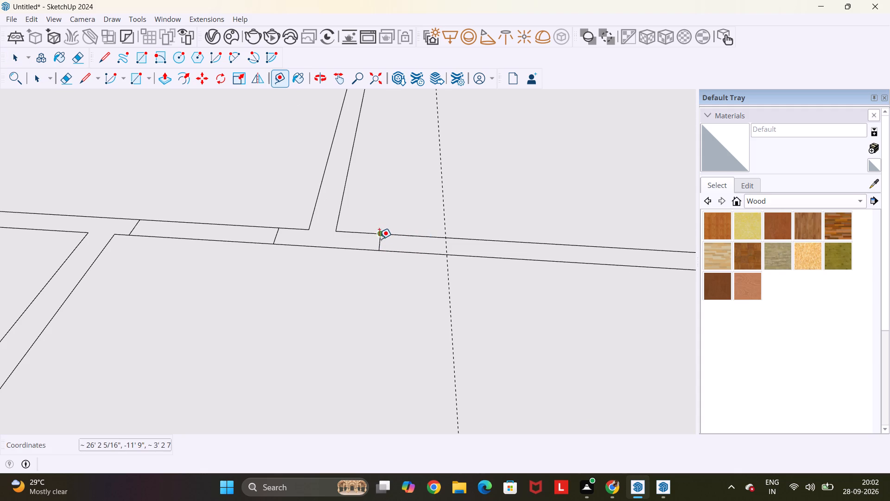
left_click(381, 240)
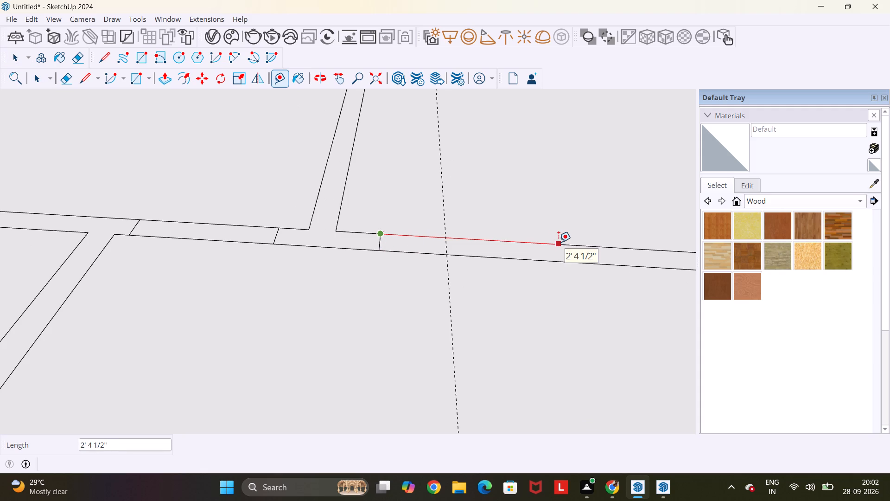
type("2'")
key("Return")
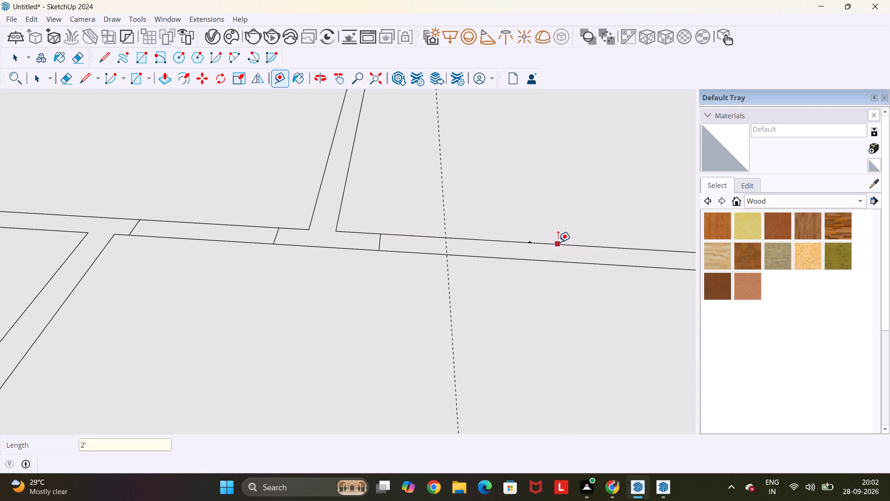
Draw a 4 1/2" line across the inner wall from the 2' guide point to close the opening's far end.
key("l")
left_click(531, 242)
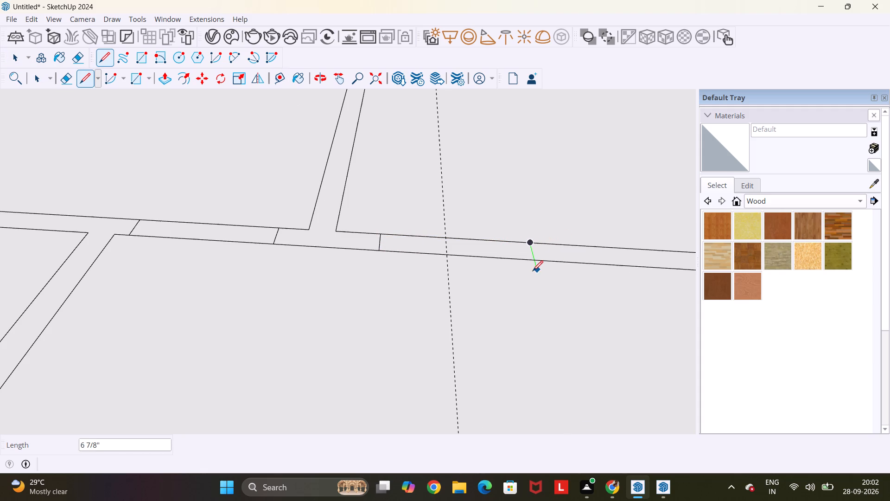
scroll(535, 261, "up", 5)
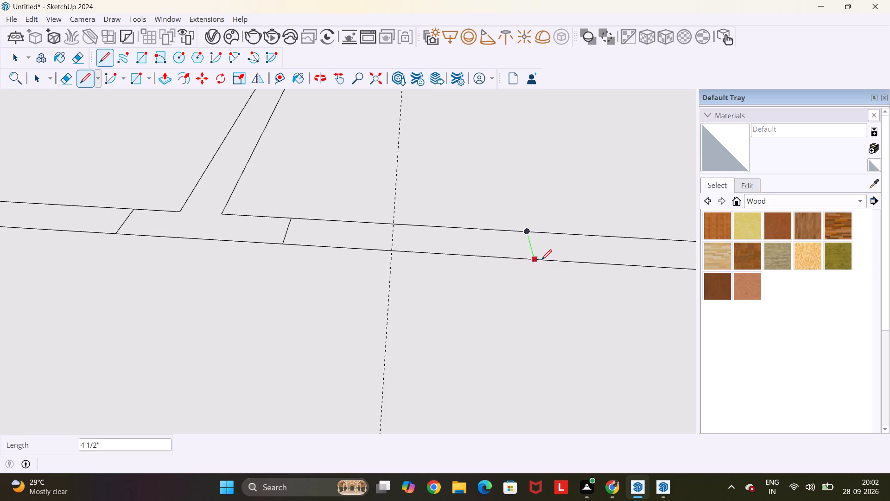
left_click(532, 258)
key("Escape")
key("space")
Draw a 9" line across the outer wall parallel to the red axis, at the corner room nearest the origin.
scroll(532, 258, "down", 4)
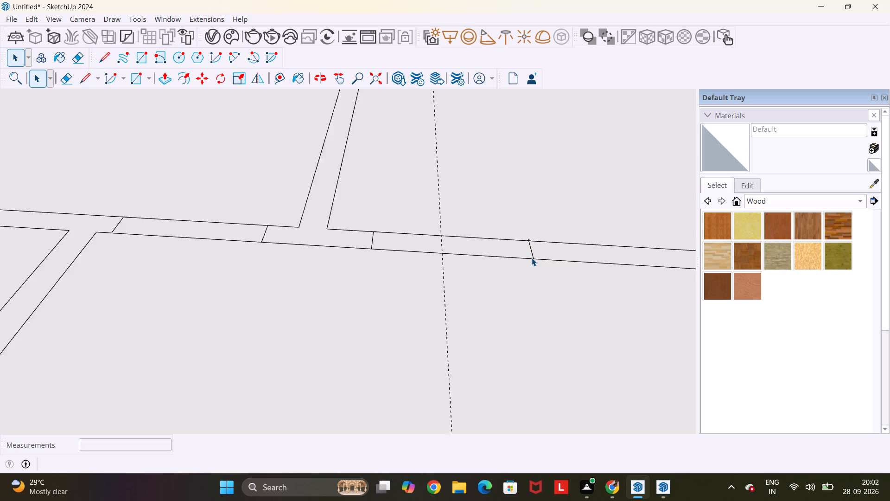
scroll(532, 258, "down", 20)
scroll(532, 258, "down", 5)
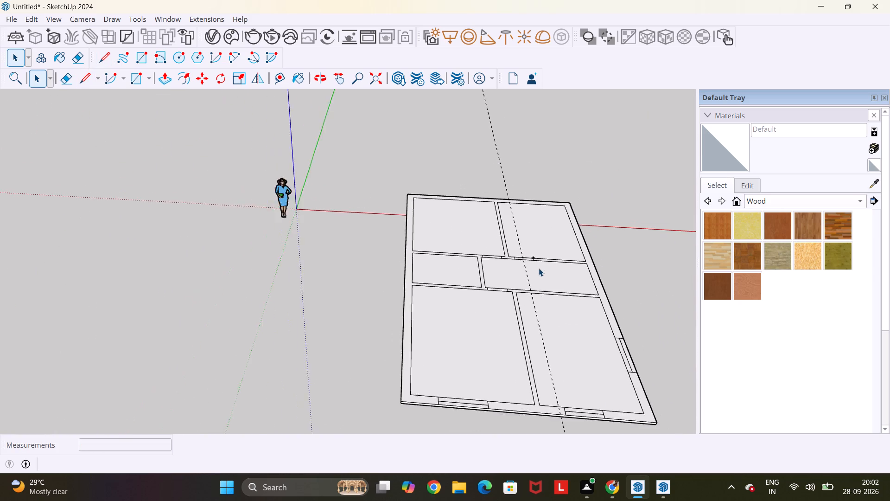
scroll(539, 268, "down", 2)
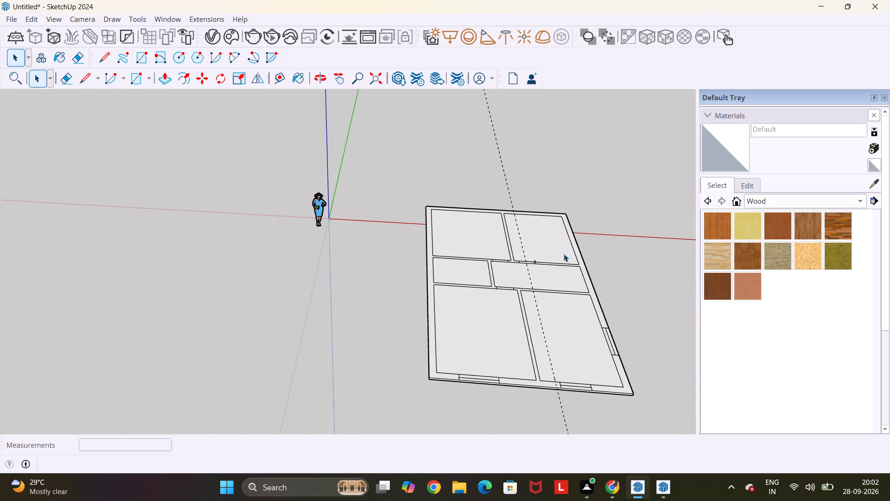
scroll(548, 218, "up", 6)
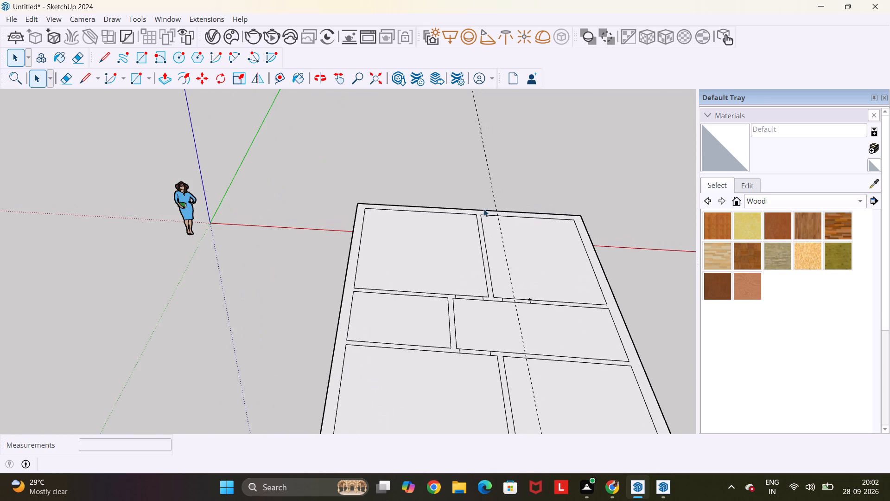
scroll(382, 215, "up", 4)
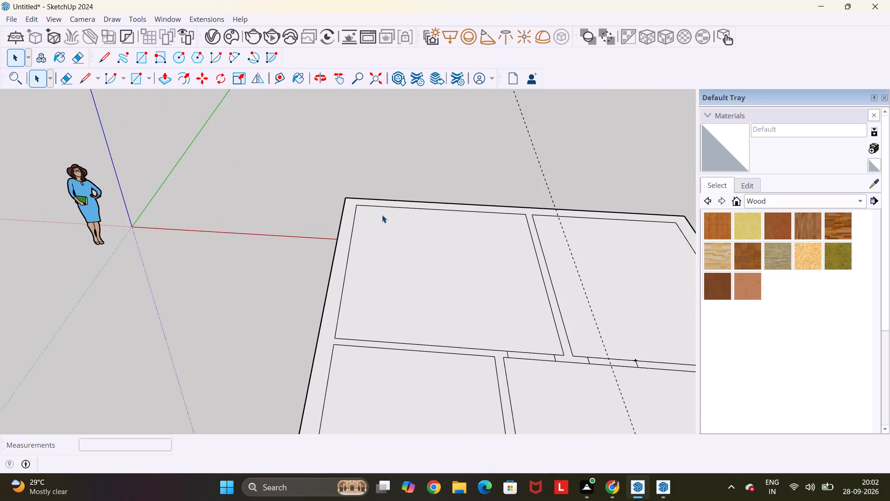
key("l")
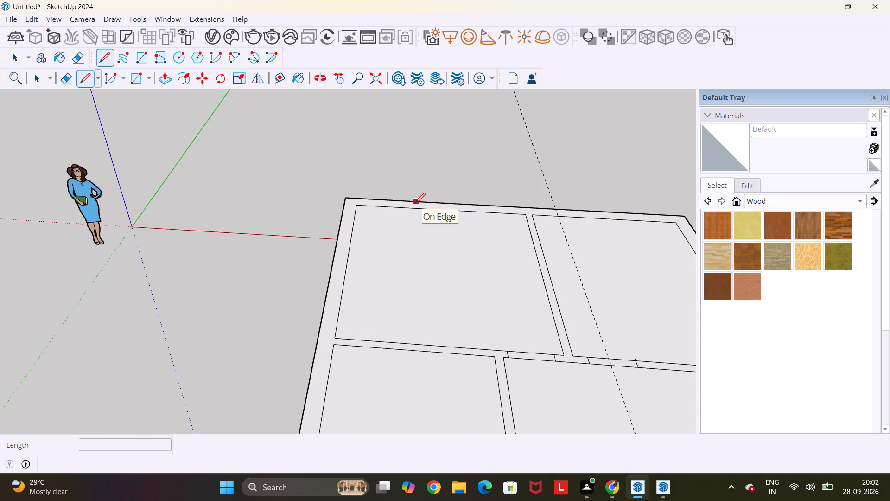
left_click(418, 201)
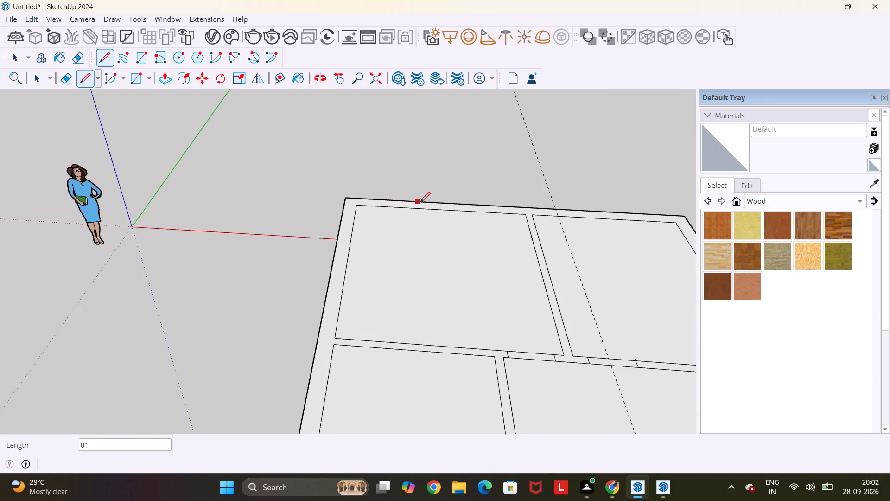
scroll(418, 209, "up", 6)
left_click(418, 209)
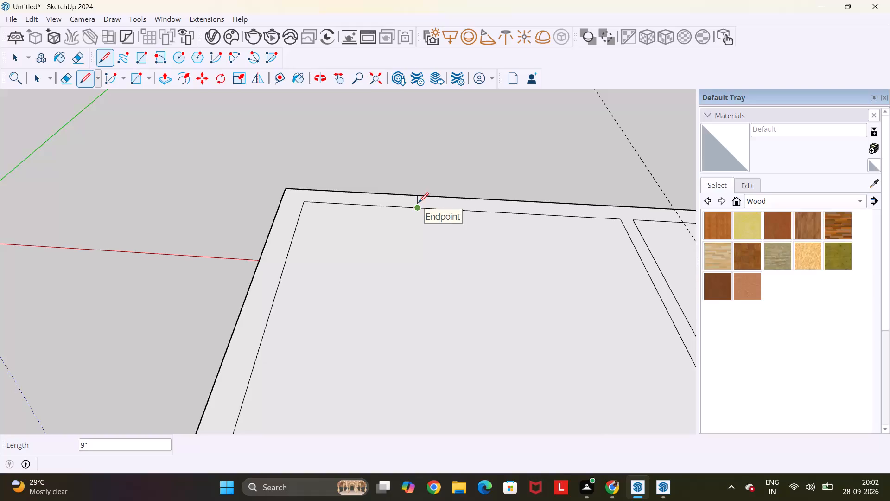
Draw a 4' middle line along that outer wall, starting from the 9" line's midpoint.
scroll(418, 203, "up", 5)
left_click(419, 199)
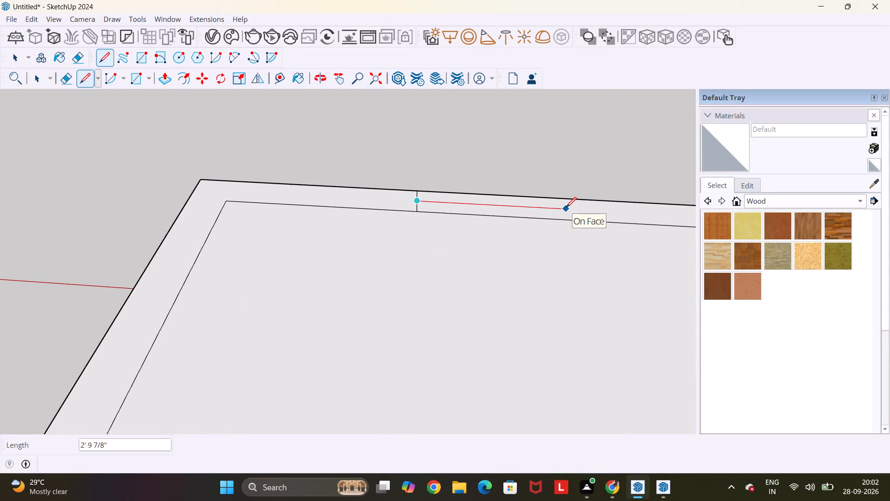
type("3'")
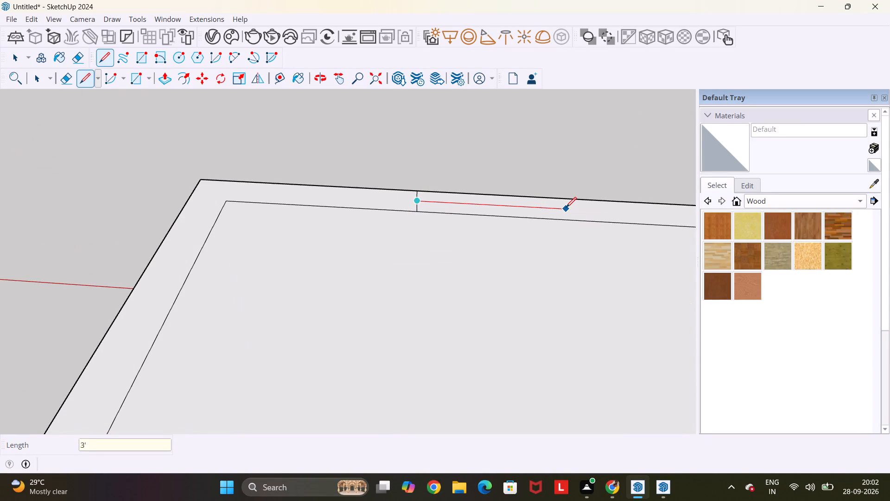
key("BackSpace")
key("BackSpace")
key("BackSpace")
type("4'")
key("Return")
Close the 4' opening with lines from the middle line's far end to the wall's outer and inner edges.
scroll(546, 219, "down", 6)
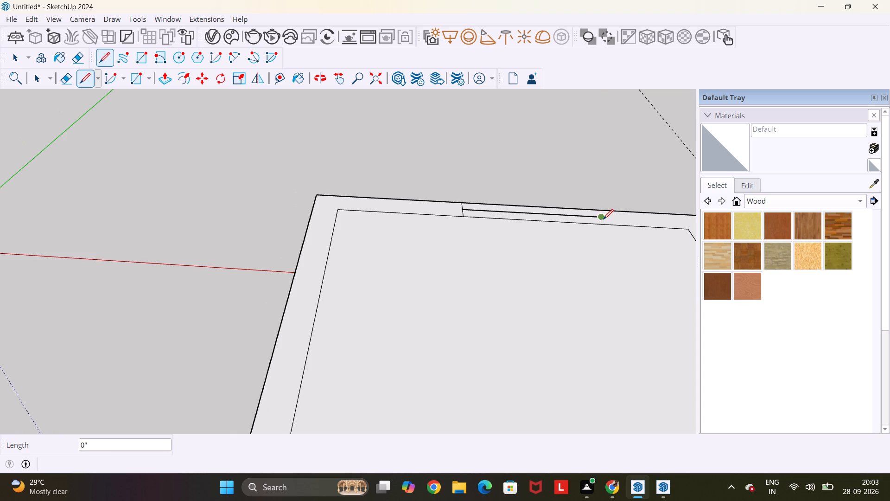
left_click(601, 218)
left_click(601, 211)
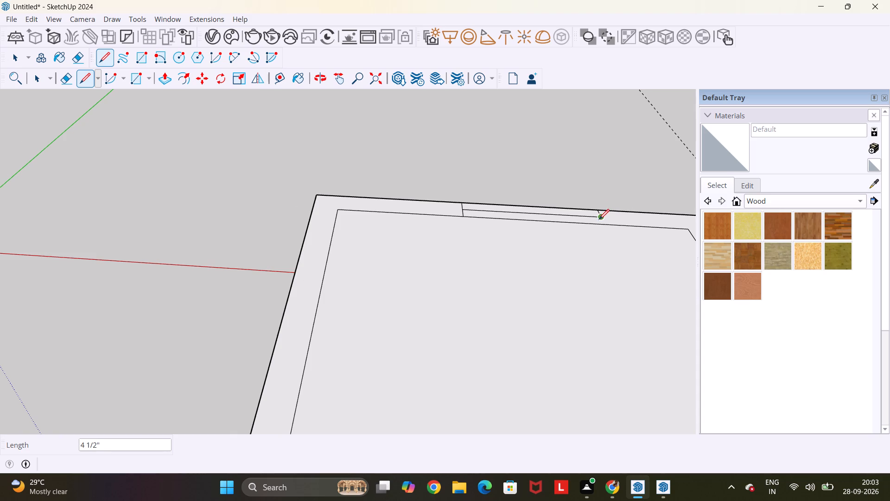
left_click(601, 218)
left_click(602, 226)
key("Escape")
key("space")
Draw a line across the 9" outer side wall beside the small middle room, near that room's corner.
scroll(602, 226, "down", 20)
scroll(602, 226, "down", 1)
scroll(574, 278, "up", 2)
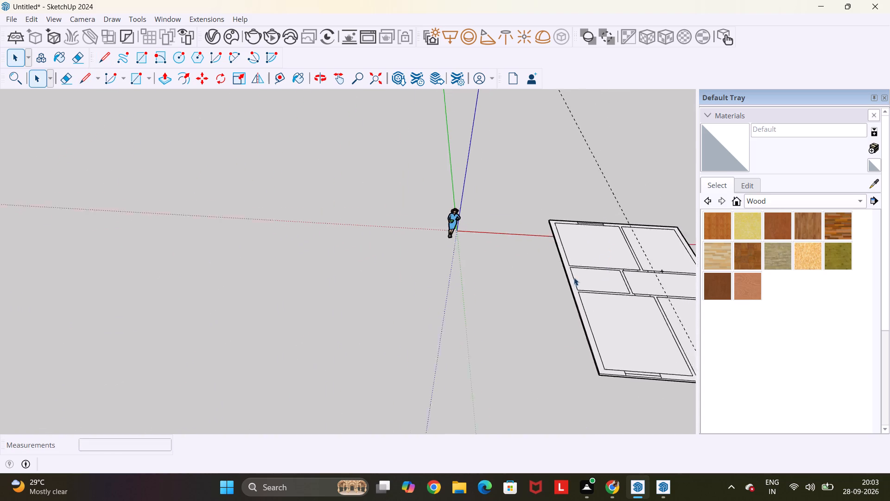
scroll(574, 277, "up", 15)
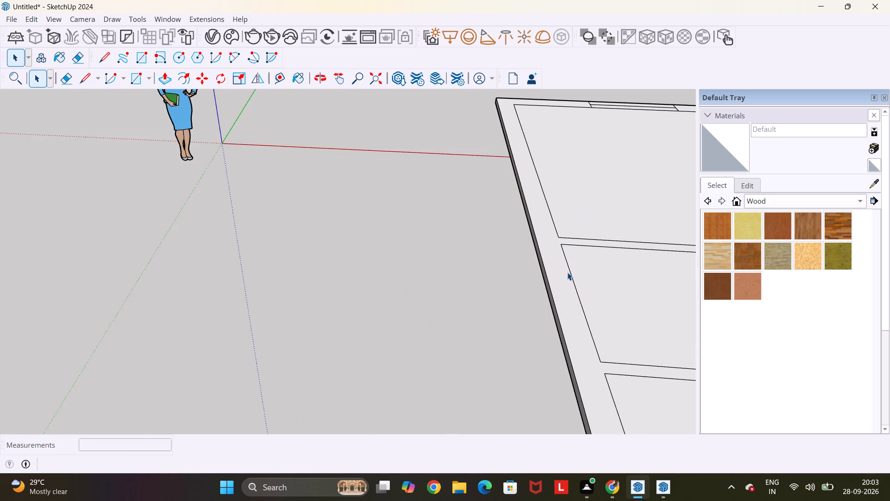
key("l")
left_click(569, 259)
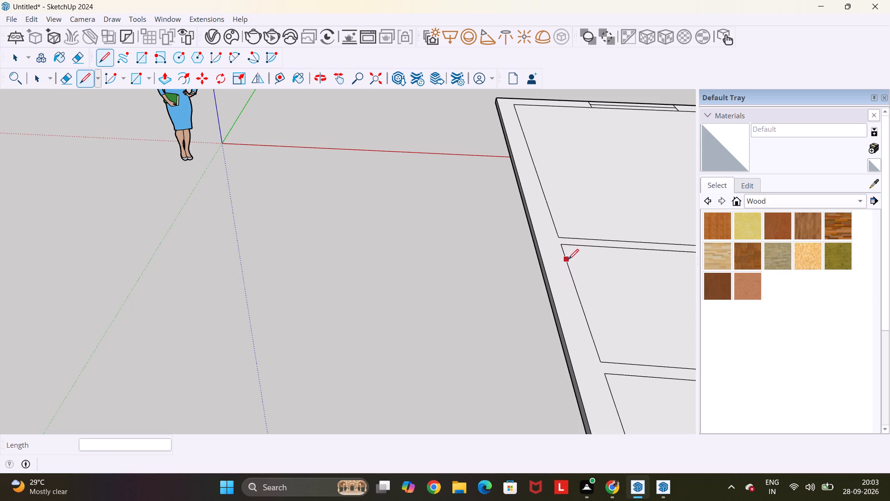
left_click(542, 263)
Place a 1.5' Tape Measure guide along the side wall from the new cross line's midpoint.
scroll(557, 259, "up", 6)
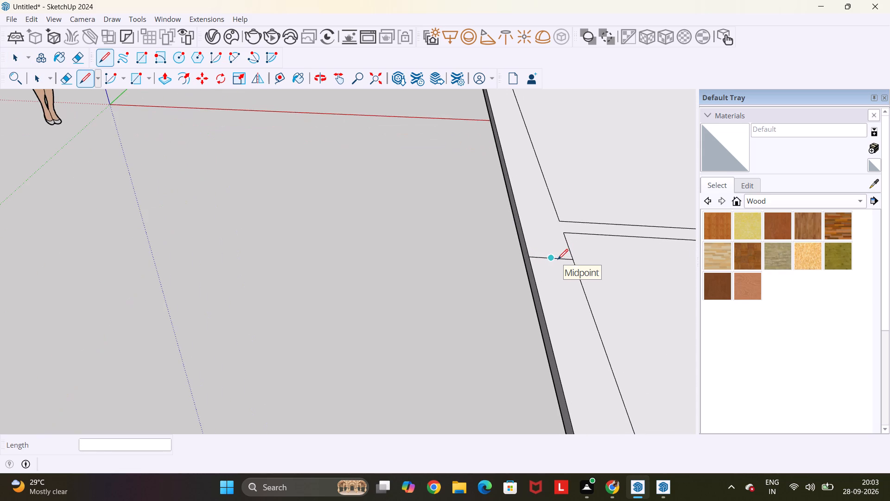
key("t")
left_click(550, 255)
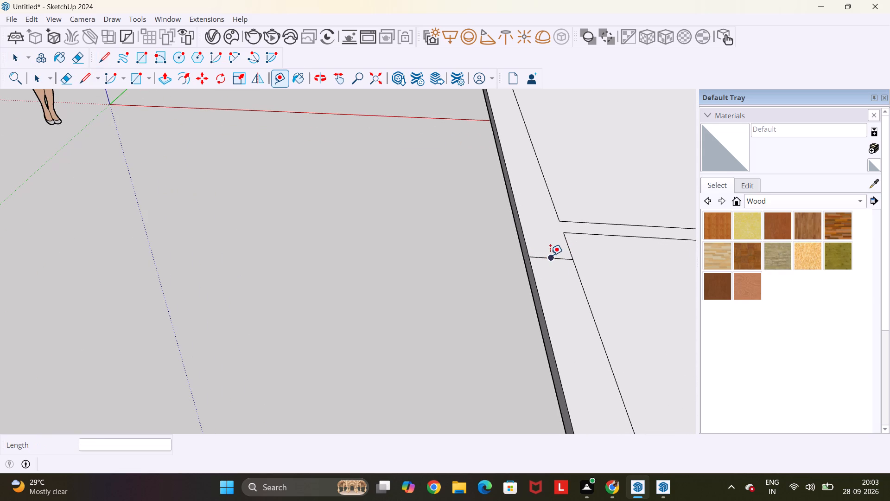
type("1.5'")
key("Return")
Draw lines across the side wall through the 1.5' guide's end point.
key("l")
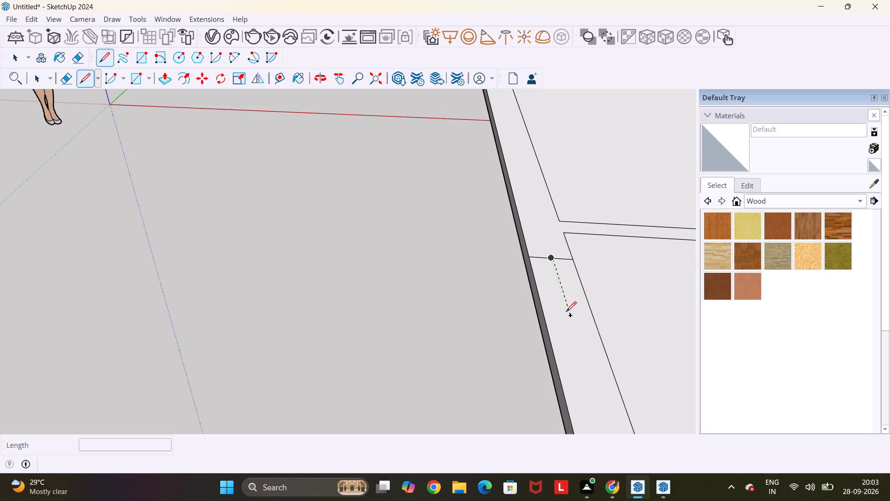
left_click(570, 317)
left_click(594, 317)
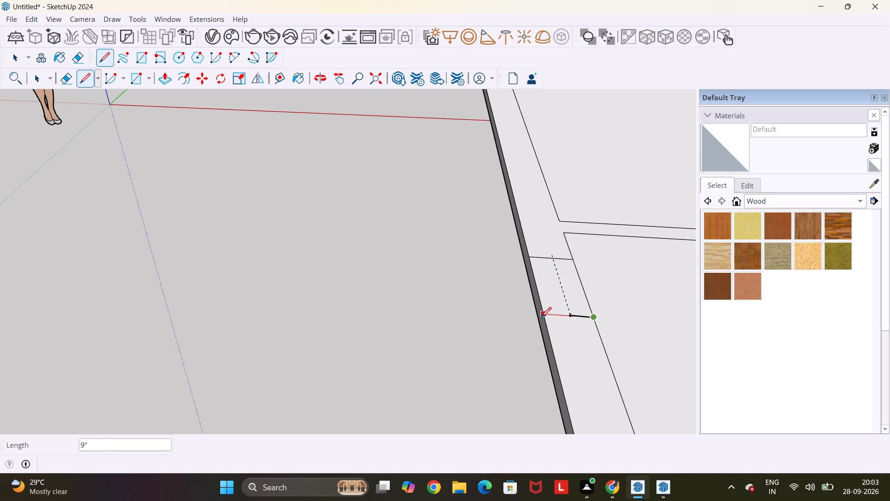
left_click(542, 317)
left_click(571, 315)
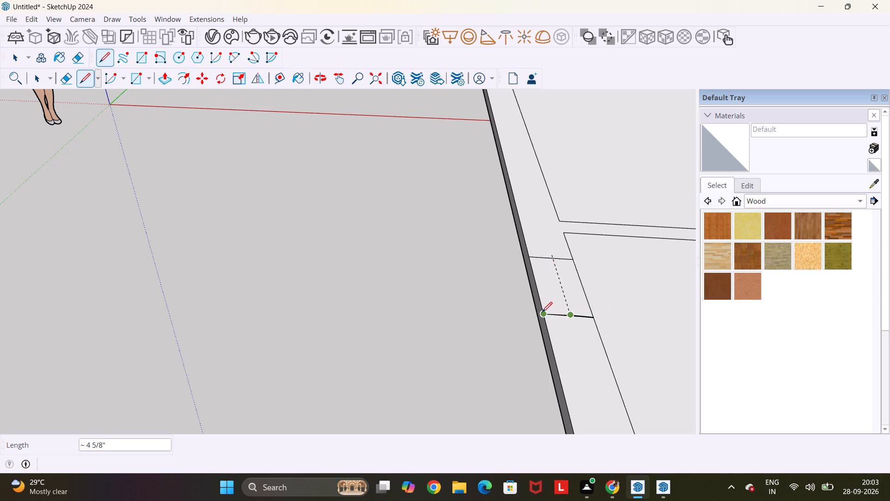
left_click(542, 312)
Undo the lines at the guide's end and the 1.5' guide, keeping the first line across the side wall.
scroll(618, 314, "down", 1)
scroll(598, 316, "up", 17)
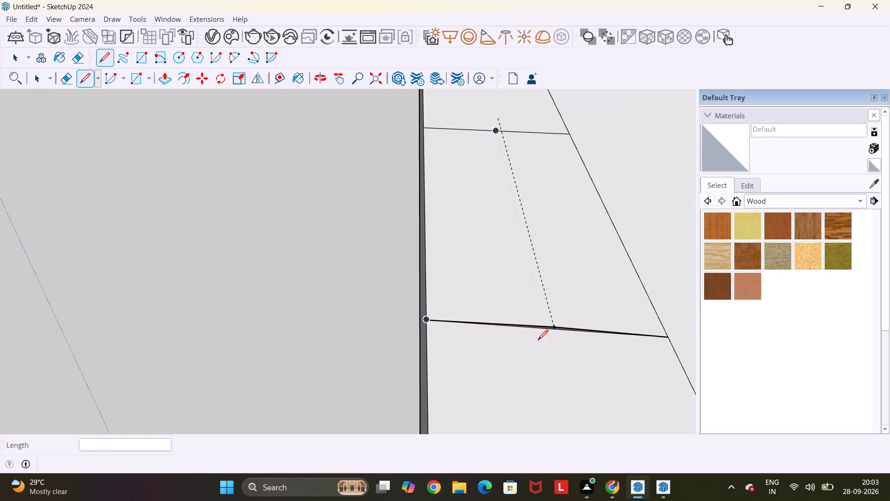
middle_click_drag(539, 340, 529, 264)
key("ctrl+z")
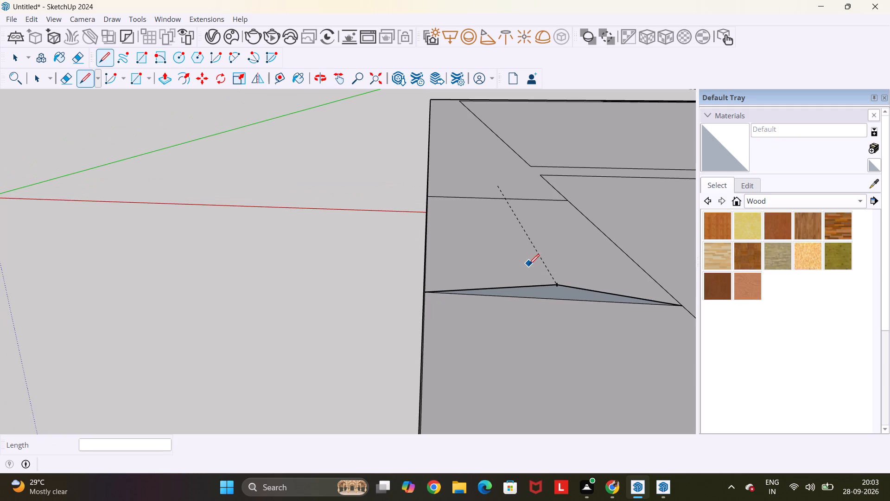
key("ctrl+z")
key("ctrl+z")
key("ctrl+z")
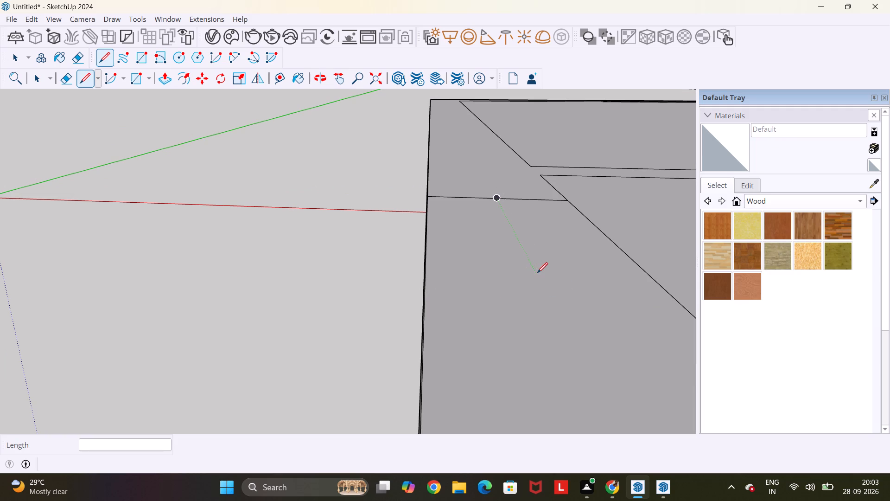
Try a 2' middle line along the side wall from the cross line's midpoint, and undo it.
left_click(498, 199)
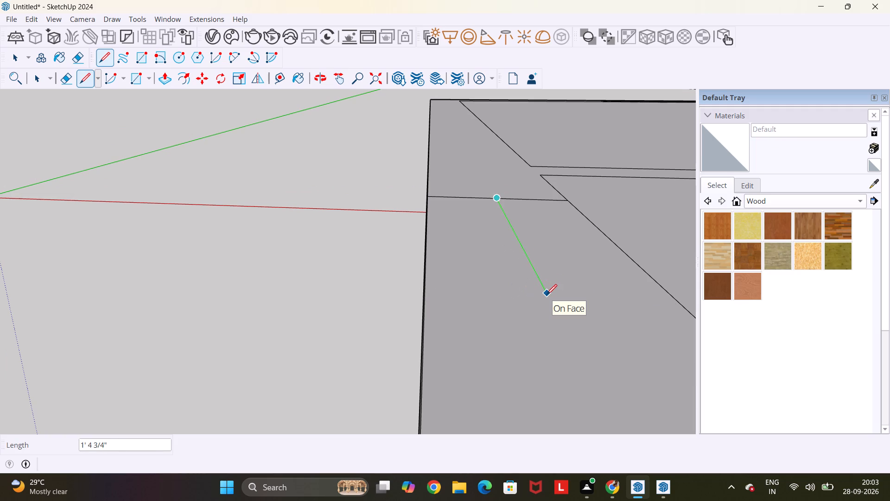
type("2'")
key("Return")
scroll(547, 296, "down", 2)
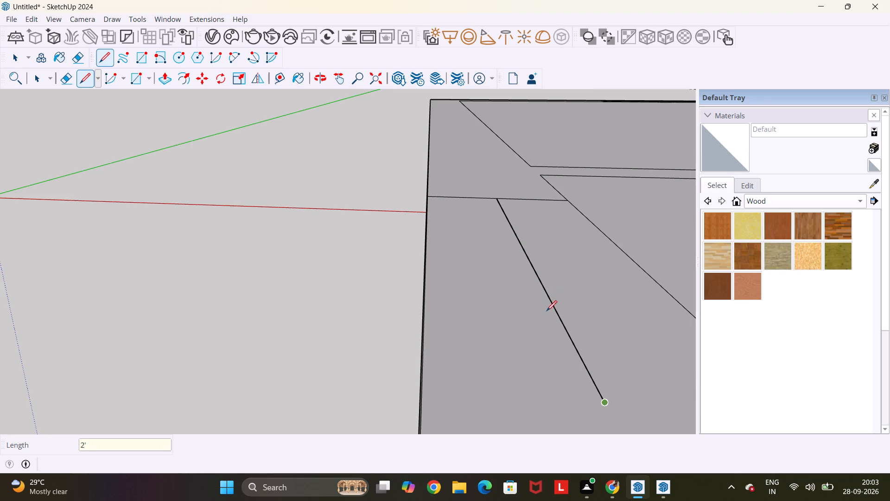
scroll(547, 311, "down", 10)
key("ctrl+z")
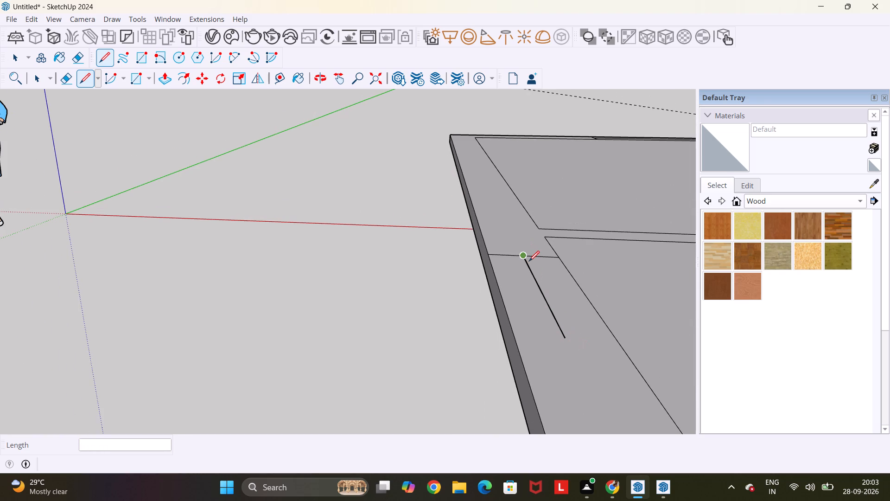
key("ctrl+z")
Draw a 1.5' middle line along the side wall from the cross line's midpoint and close its far end to both wall edges.
left_click(524, 256)
type("1.5'")
key("Return")
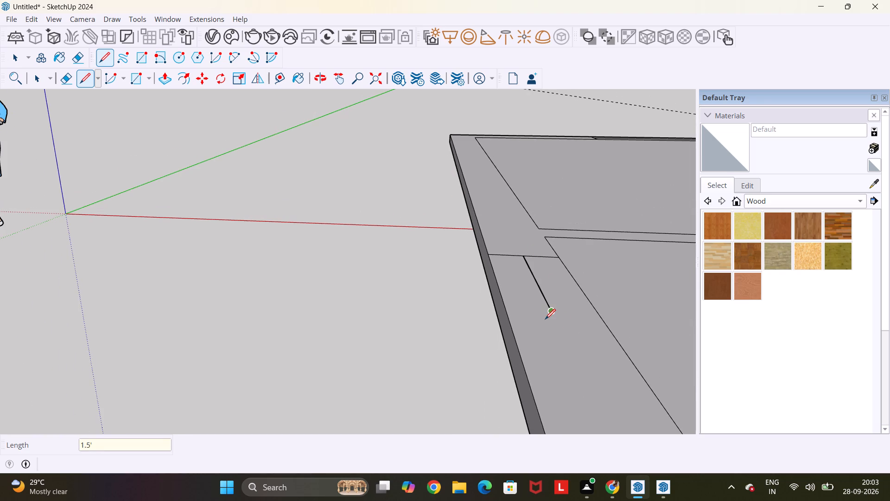
left_click(553, 311)
left_click(600, 312)
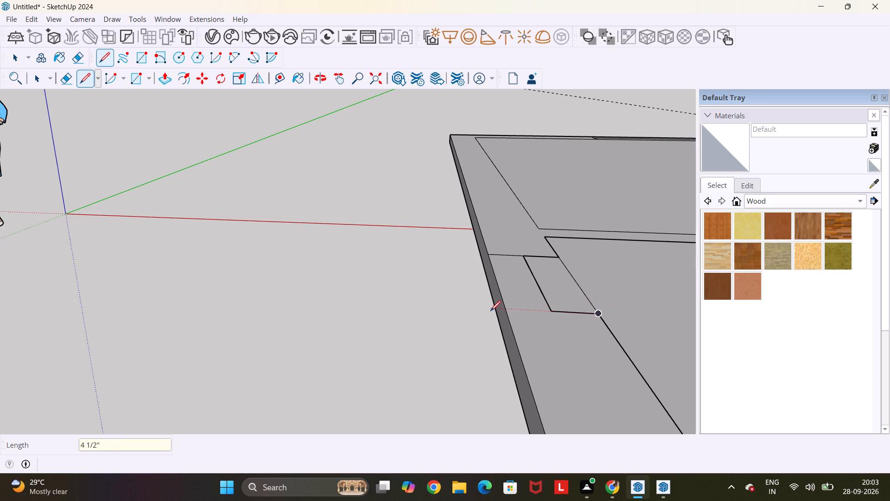
left_click(550, 314)
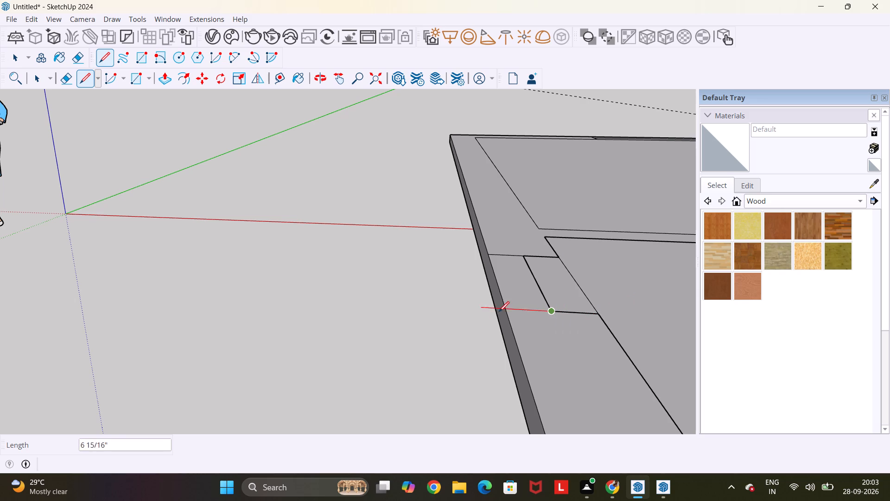
left_click(507, 309)
scroll(507, 309, "down", 14)
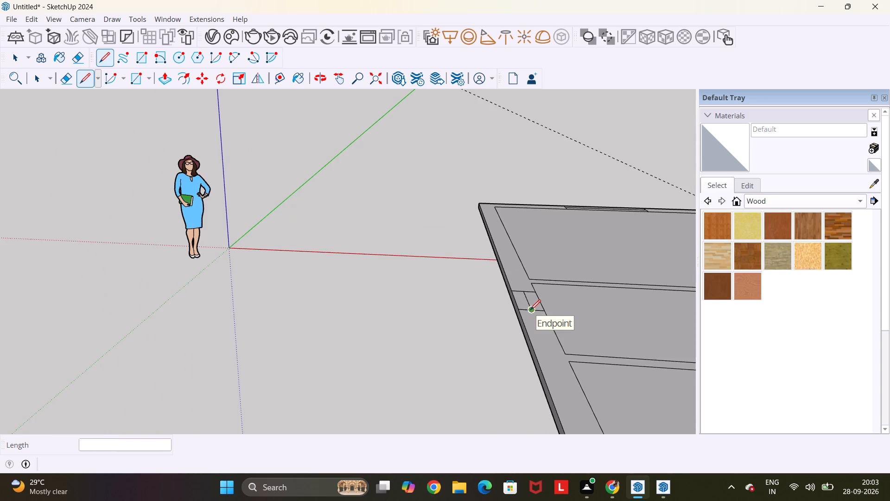
Examine the whole floor plan and the openings marked in its outer and interior walls.
key("Escape")
key("space")
scroll(530, 310, "down", 20)
scroll(530, 310, "down", 3)
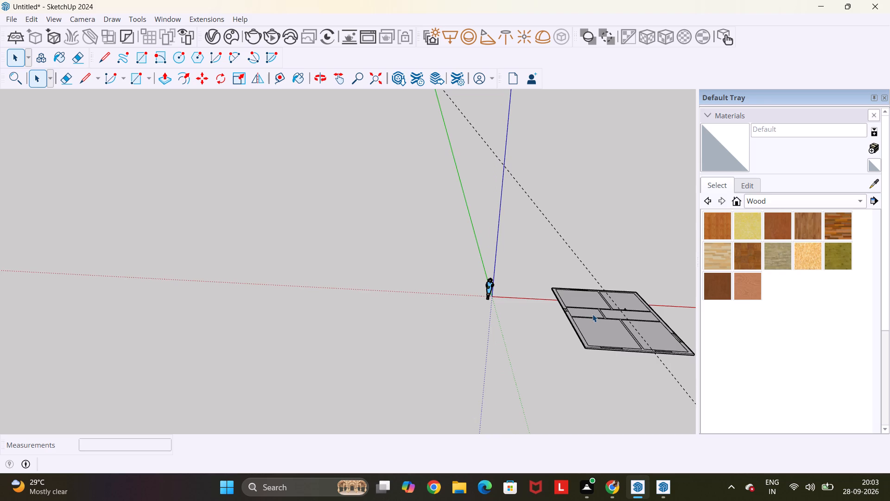
middle_click_drag(593, 314, 433, 313, "shift")
middle_click_drag(458, 309, 451, 310)
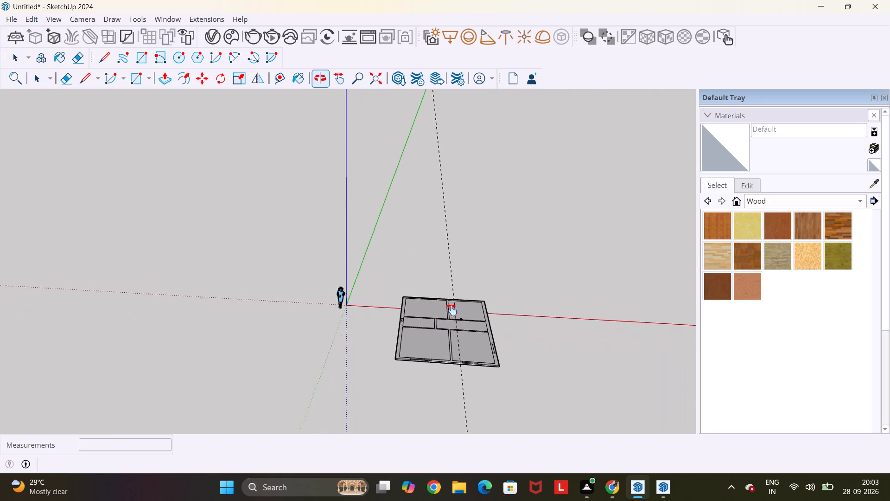
middle_click_drag(451, 310, 451, 304)
middle_click_drag(451, 303, 445, 423)
scroll(445, 423, "up", 5)
scroll(481, 311, "up", 2)
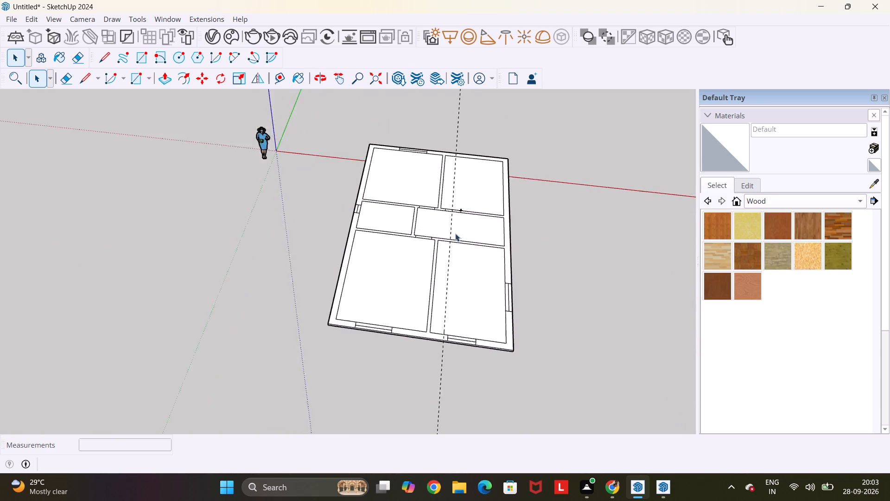
scroll(455, 233, "up", 4)
scroll(485, 205, "down", 1)
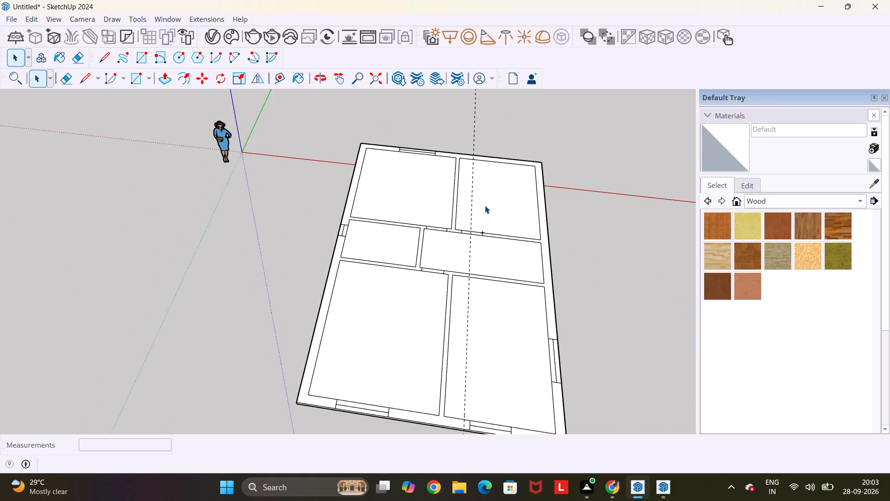
scroll(485, 206, "down", 1)
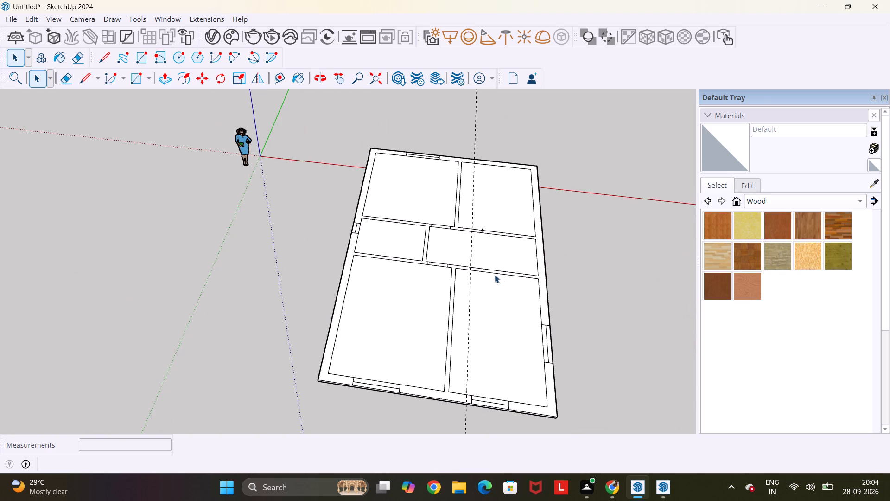
scroll(501, 289, "up", 3)
scroll(456, 270, "up", 3)
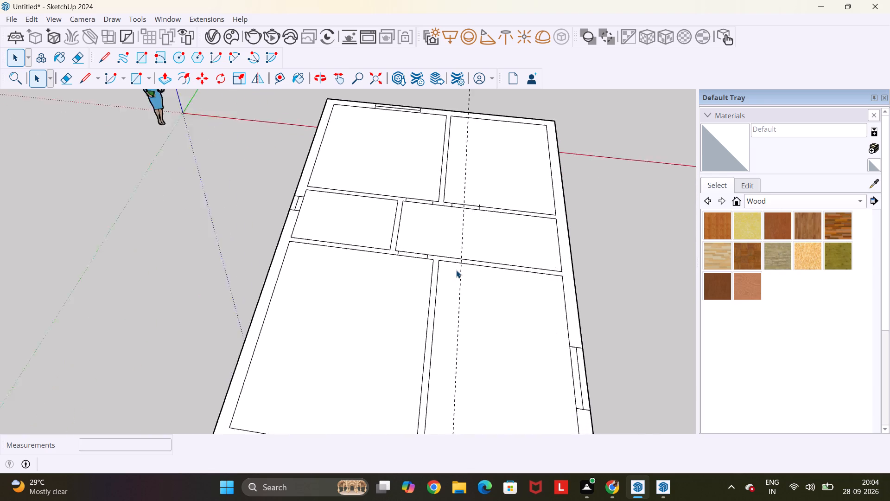
scroll(456, 270, "up", 3)
scroll(456, 270, "down", 5)
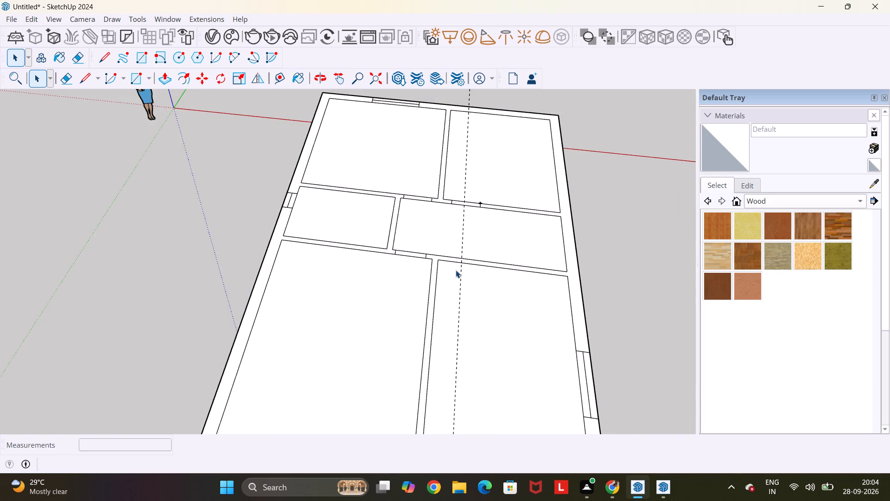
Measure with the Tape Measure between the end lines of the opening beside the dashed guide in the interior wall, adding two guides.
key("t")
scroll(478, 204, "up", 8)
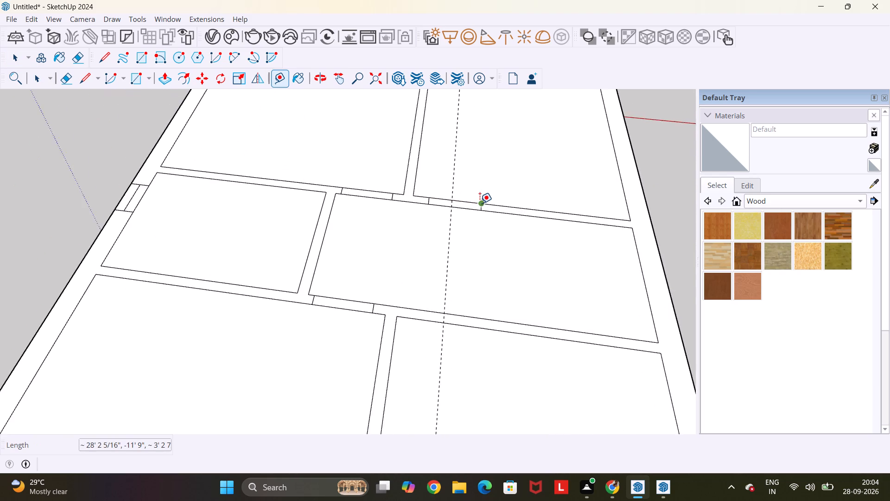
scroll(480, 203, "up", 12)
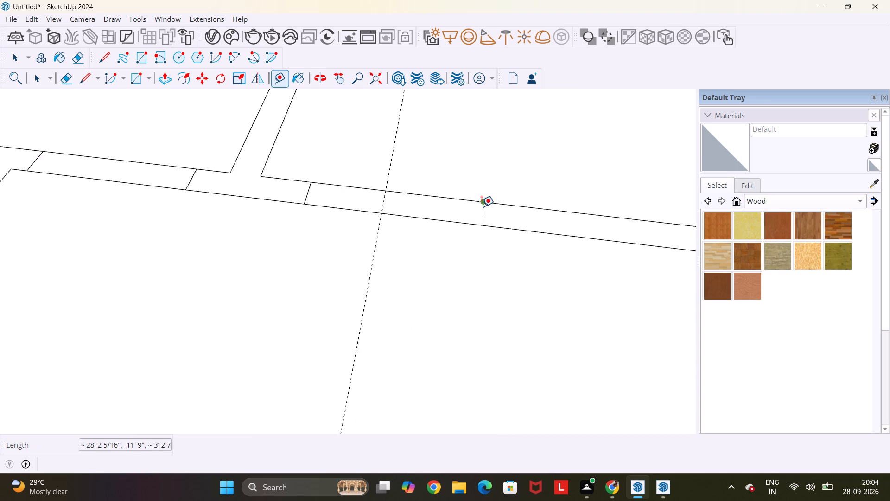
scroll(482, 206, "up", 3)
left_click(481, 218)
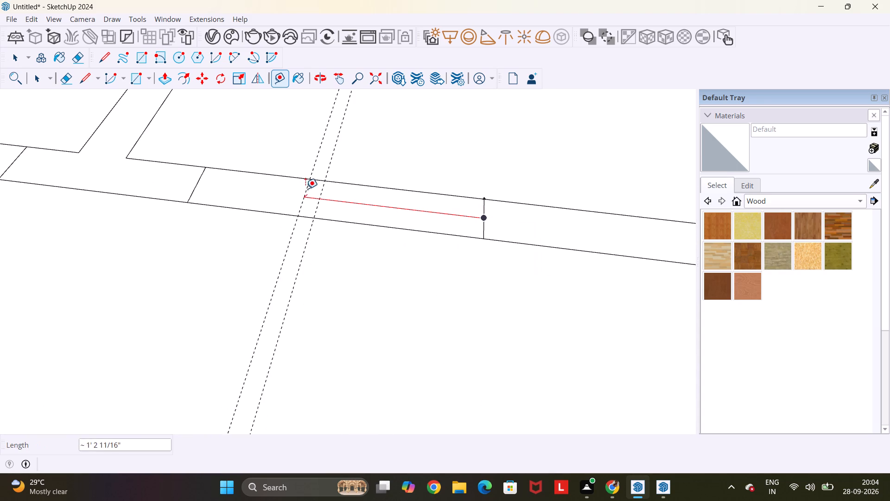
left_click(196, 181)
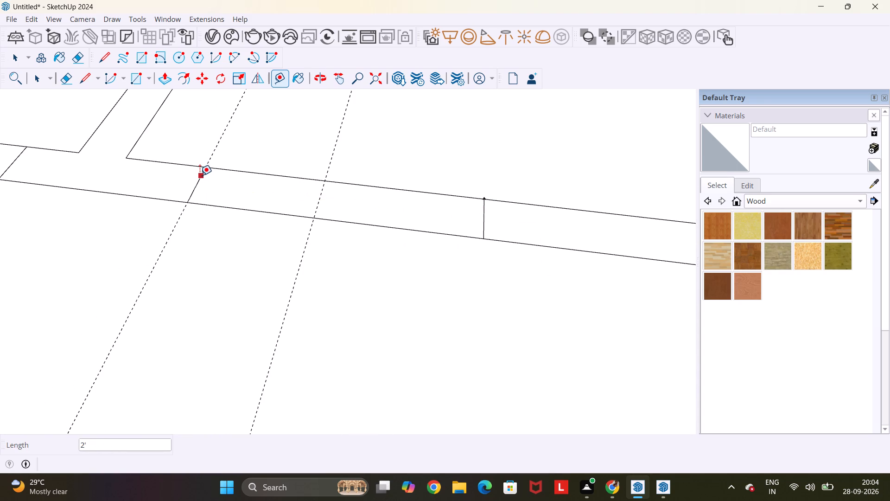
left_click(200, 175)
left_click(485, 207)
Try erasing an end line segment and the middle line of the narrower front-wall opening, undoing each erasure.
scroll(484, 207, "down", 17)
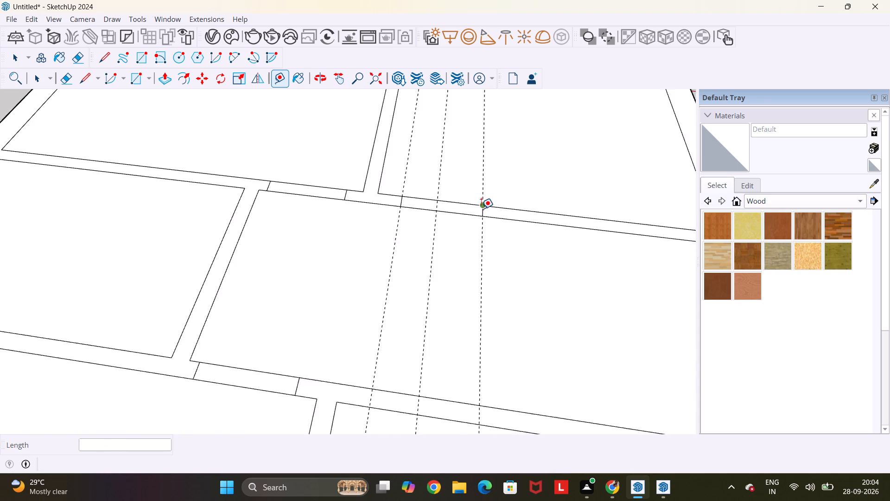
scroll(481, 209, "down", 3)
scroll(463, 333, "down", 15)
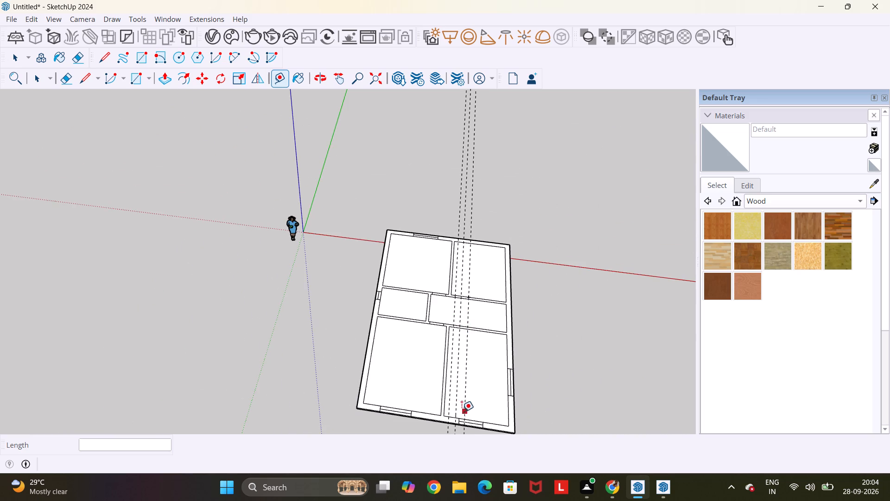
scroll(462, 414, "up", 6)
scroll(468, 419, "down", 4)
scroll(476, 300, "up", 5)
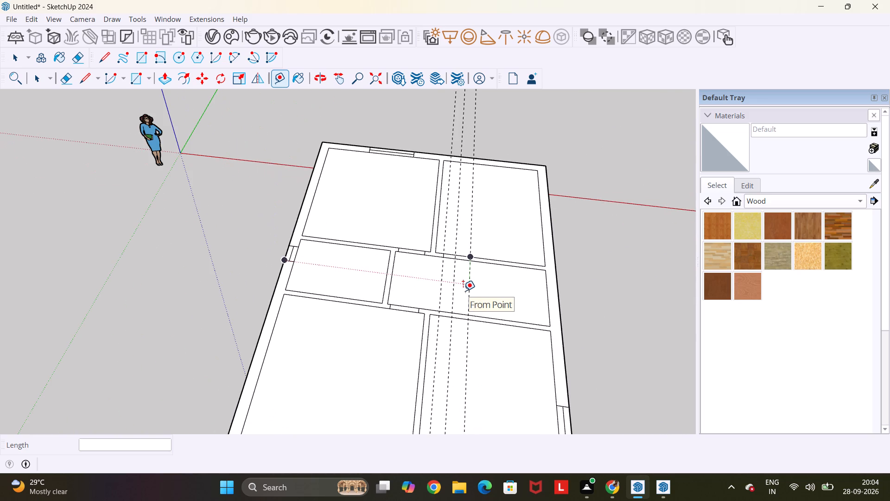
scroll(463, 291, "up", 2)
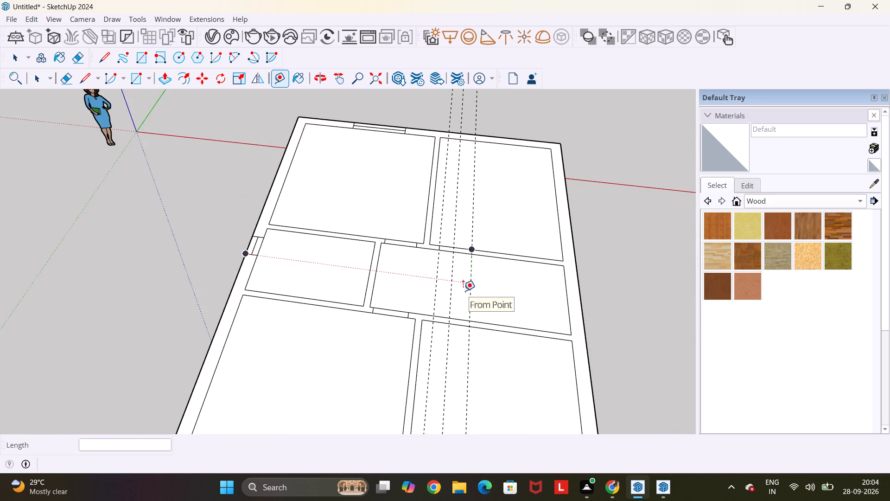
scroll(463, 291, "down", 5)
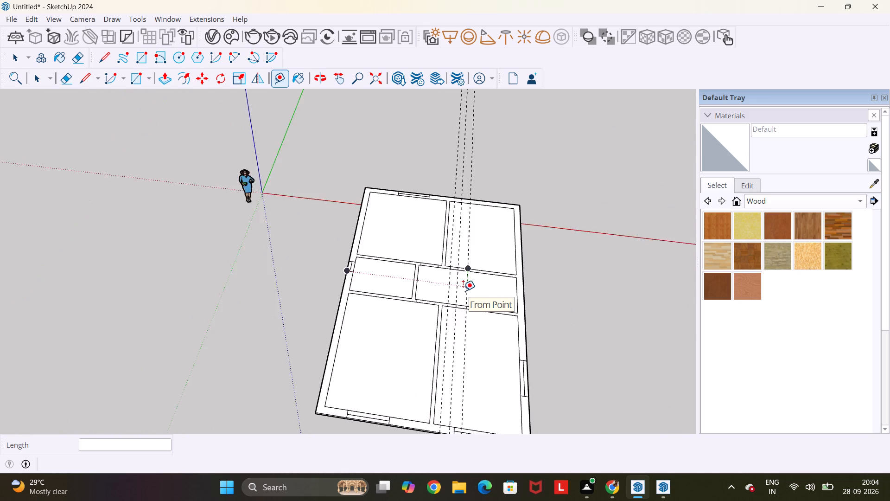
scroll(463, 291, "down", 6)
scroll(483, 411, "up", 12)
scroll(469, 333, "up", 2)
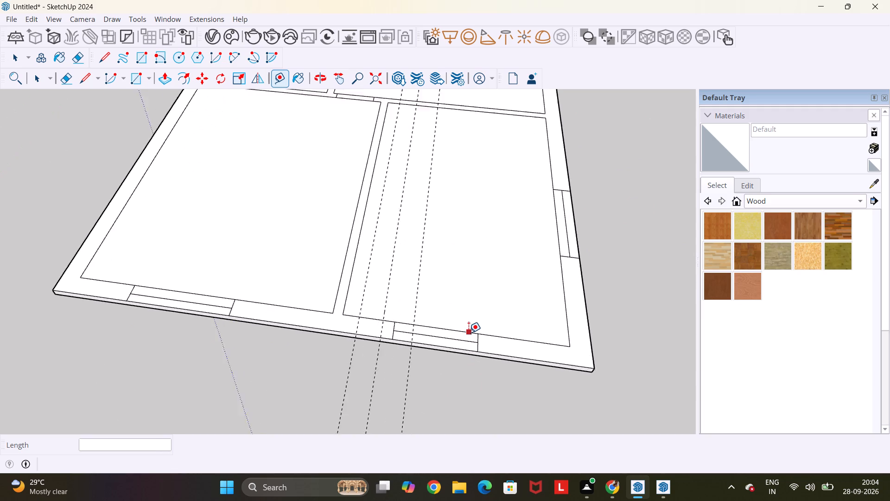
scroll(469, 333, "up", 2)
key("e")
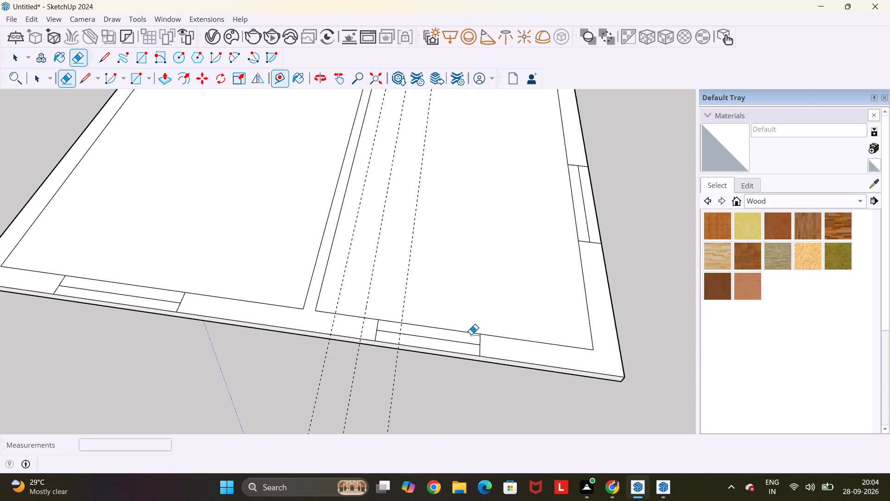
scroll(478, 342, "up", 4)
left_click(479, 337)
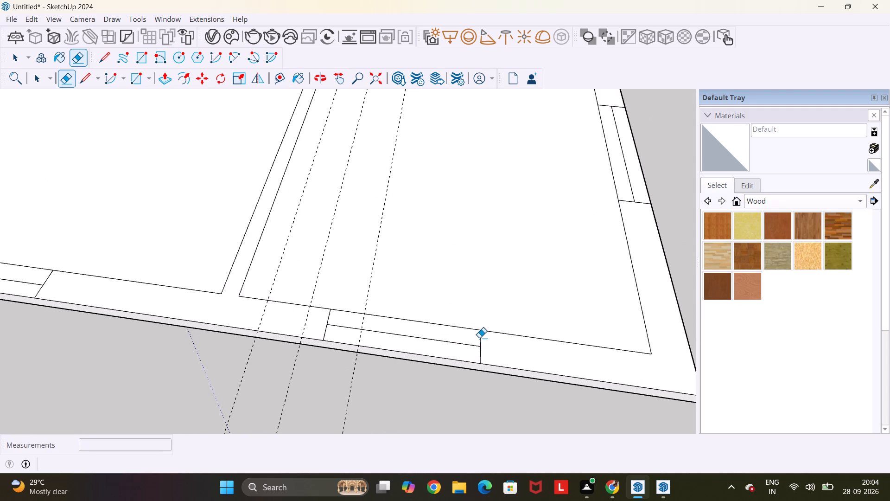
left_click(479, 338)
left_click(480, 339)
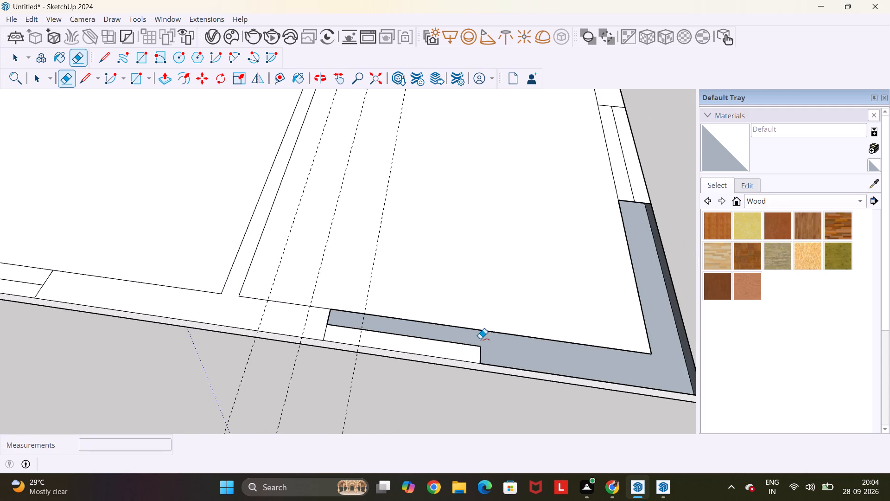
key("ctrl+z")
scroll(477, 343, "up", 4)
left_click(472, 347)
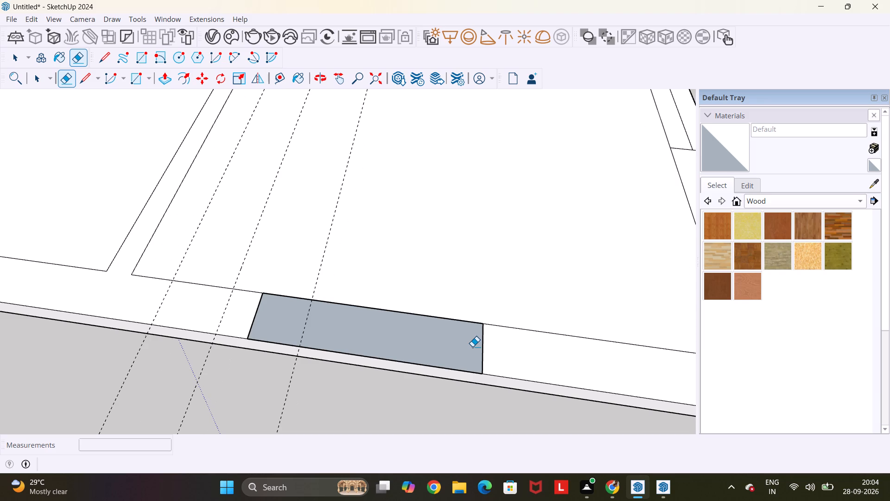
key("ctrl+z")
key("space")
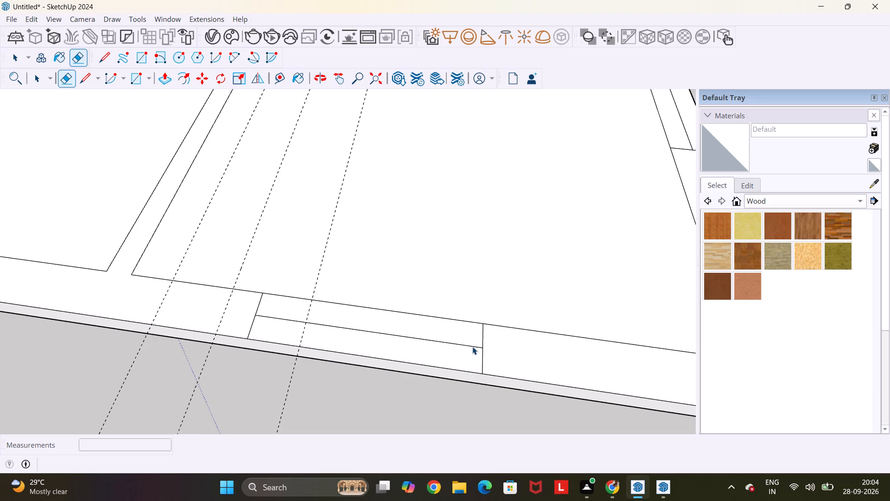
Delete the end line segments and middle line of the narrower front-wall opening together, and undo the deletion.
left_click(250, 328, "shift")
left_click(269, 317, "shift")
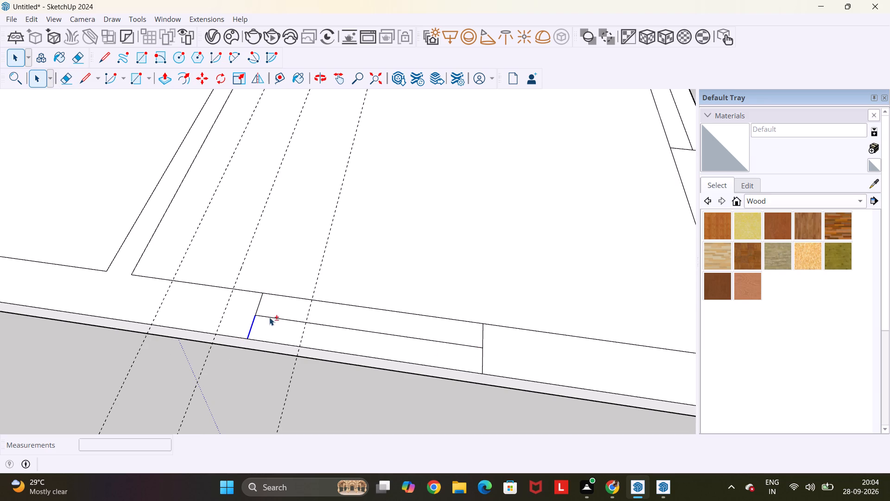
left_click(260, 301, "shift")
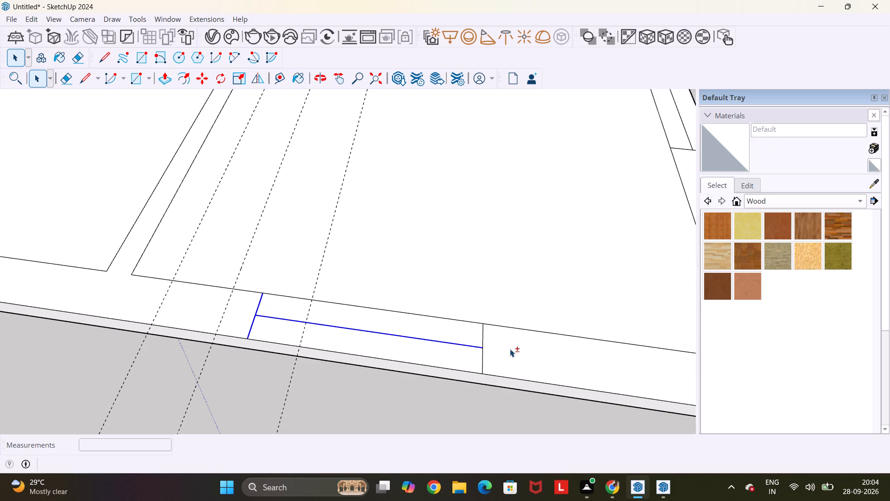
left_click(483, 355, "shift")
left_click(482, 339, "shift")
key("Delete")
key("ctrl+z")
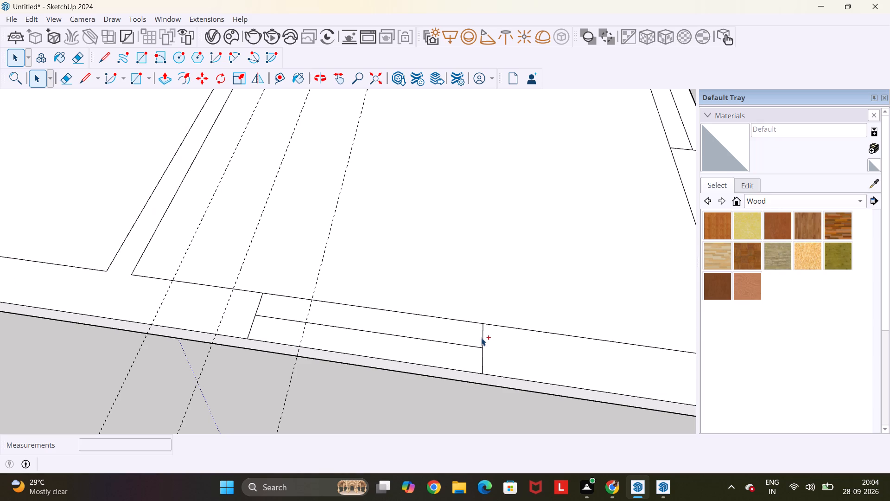
Undo back past the two extra guides and the openings in the interior walls, back wall and bathroom-side outer wall.
key("ctrl+z")
scroll(479, 337, "down", 2, "ctrl")
key("ctrl+z")
key("ctrl+z")
key("ctrl+z")
key("ctrl+z")
key("ctrl+z")
key("ctrl+z")
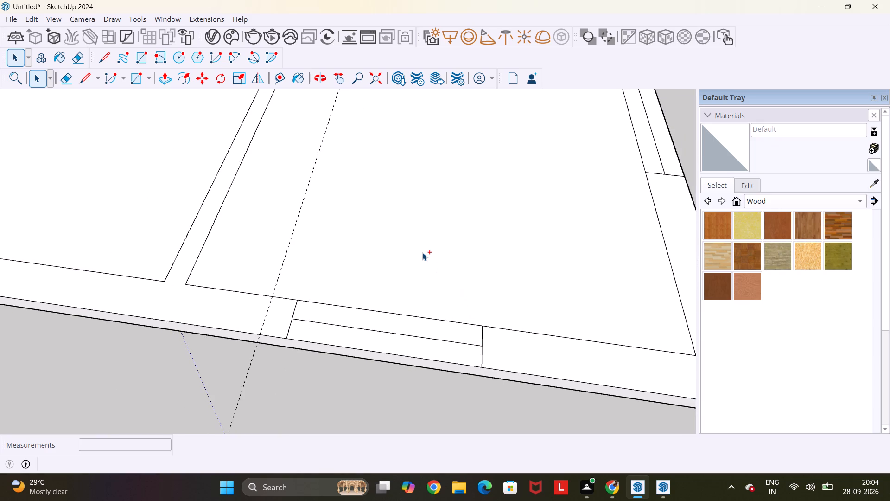
key("ctrl+z")
key("ctrl+z")
key("ctrl+z")
key("ctrl+z")
key("ctrl+z")
key("ctrl+z")
key("ctrl+z")
key("ctrl+z")
key("ctrl+z")
key("ctrl+z")
key("ctrl+z")
key("ctrl+z")
scroll(422, 252, "down", 10, "ctrl")
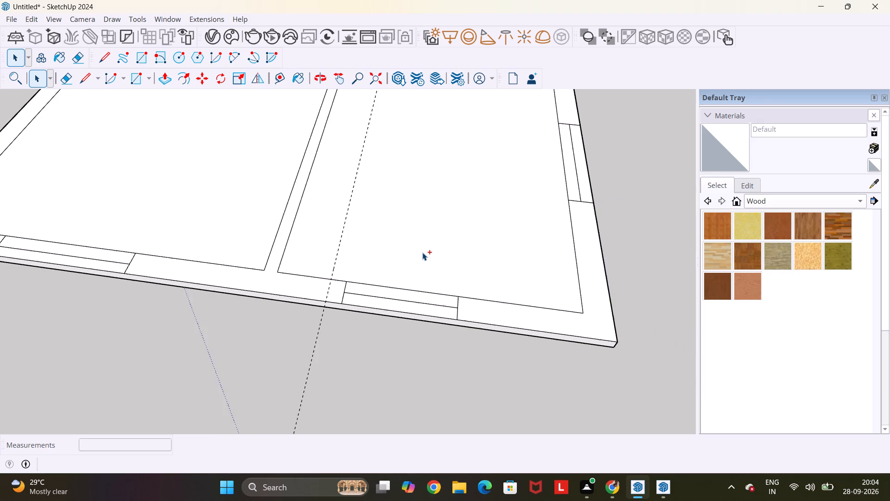
scroll(422, 252, "down", 14, "ctrl")
key("ctrl+z")
key("ctrl+z")
key("ctrl+z")
key("ctrl+z")
key("ctrl+z")
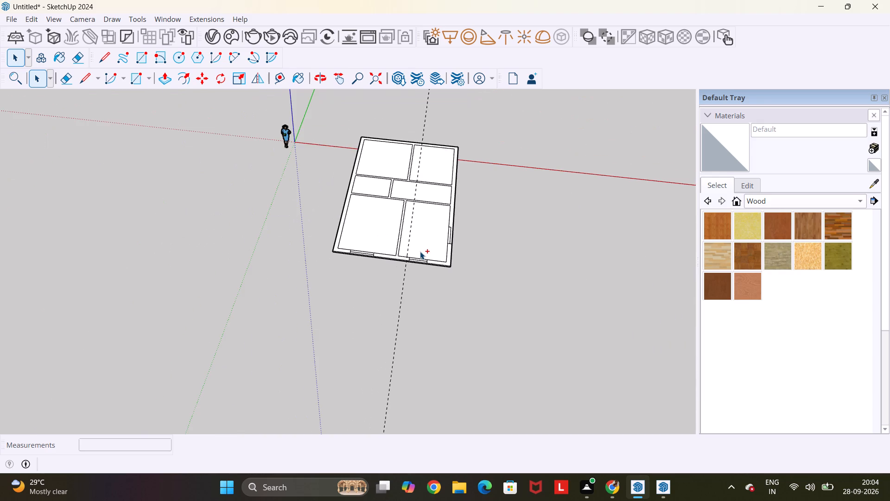
Undo the remaining side-wall opening and the narrower front-wall opening, keeping only the large front room's opening.
key("ctrl+z")
key("ctrl+z")
key("ctrl+z")
key("ctrl+z")
key("ctrl+z")
key("ctrl+z")
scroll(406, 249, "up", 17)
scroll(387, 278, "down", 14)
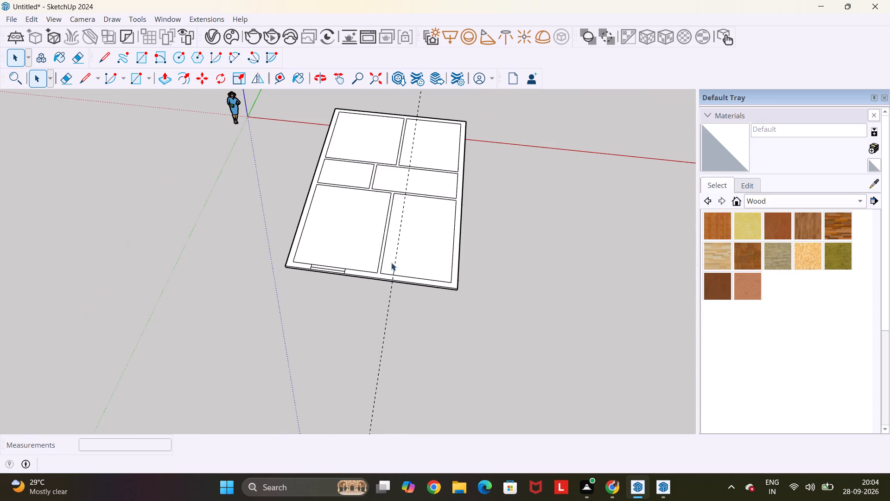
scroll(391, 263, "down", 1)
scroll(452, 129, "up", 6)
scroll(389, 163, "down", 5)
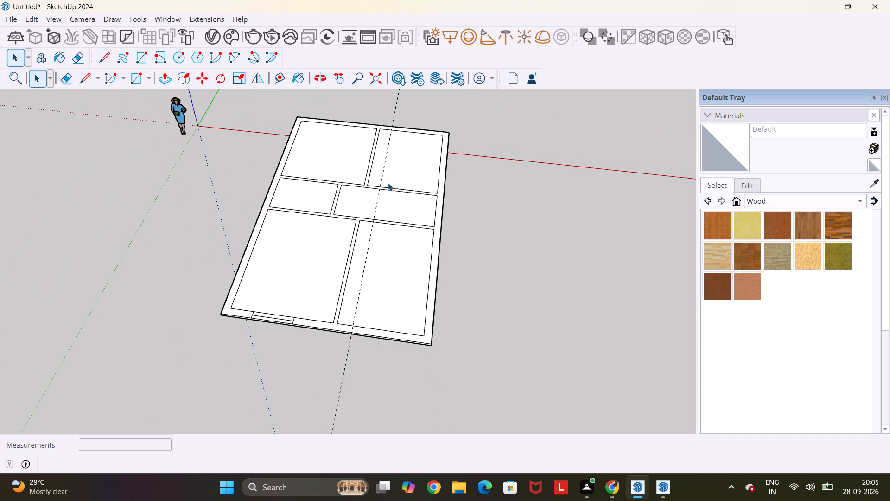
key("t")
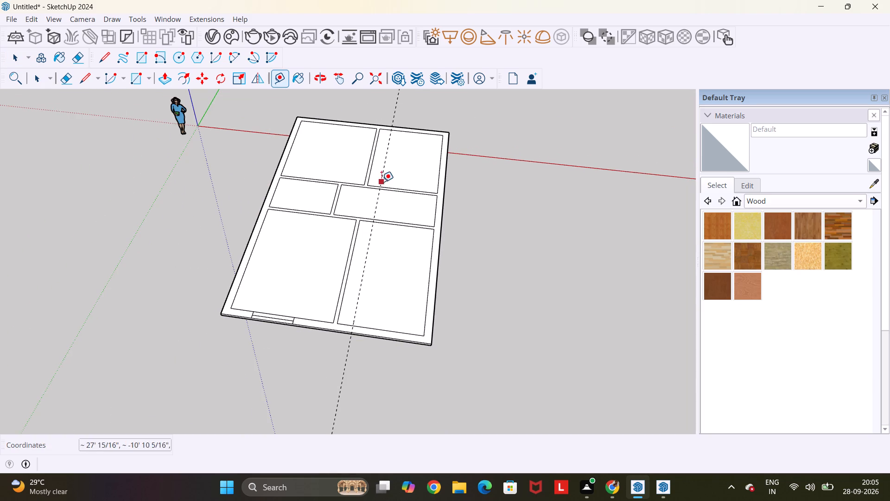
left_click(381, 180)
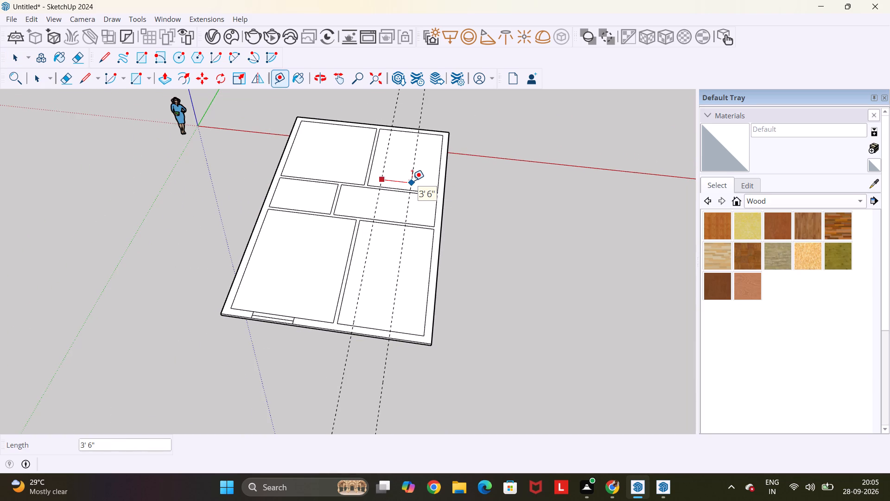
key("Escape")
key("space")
Undo the remaining guide line running lengthwise through the plan.
key("ctrl+z")
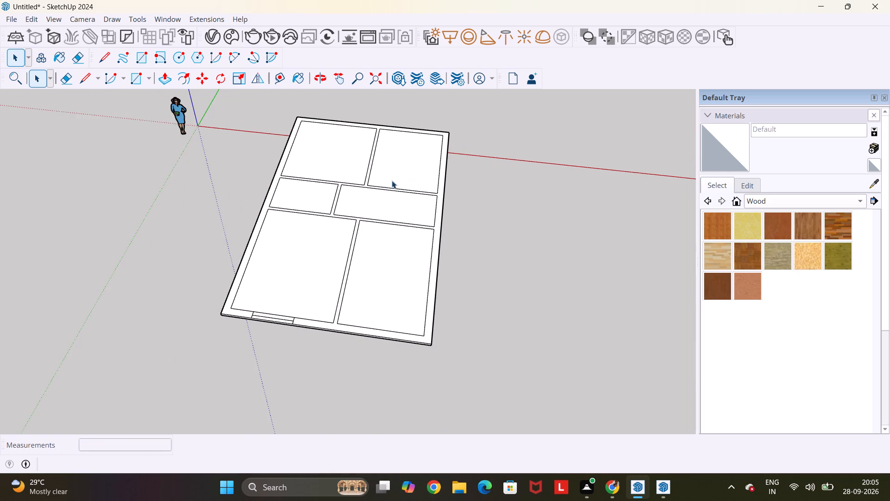
Place a guide 1.5' from the partition inside the smaller front room and a second guide 3' beyond it.
scroll(366, 180, "up", 5)
scroll(375, 202, "down", 6)
scroll(346, 340, "up", 5)
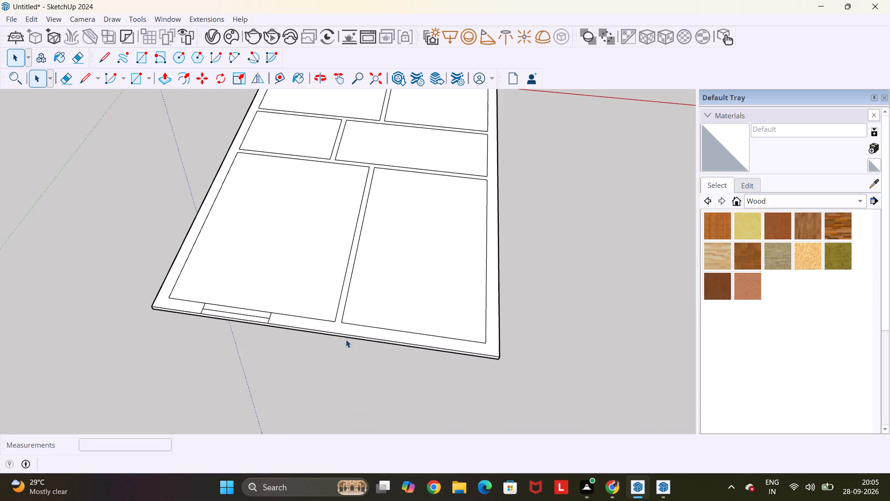
key("t")
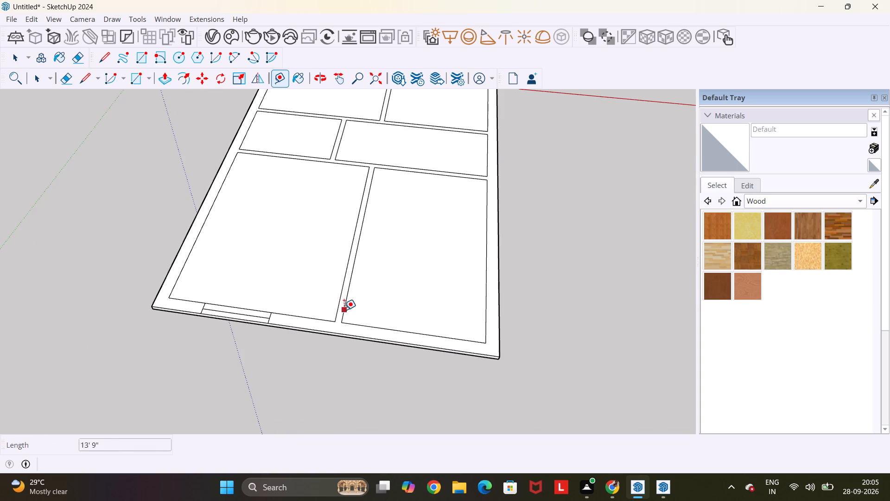
left_click(344, 310)
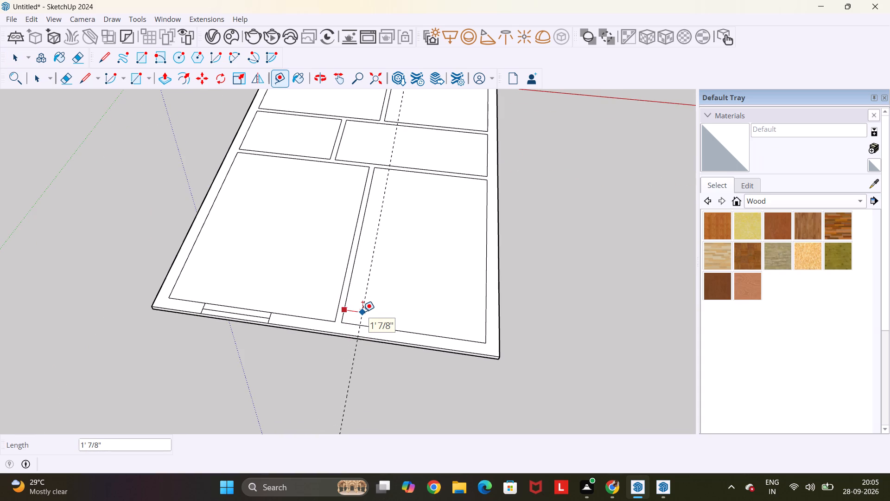
scroll(362, 312, "up", 2)
type("1.5'")
key("Return")
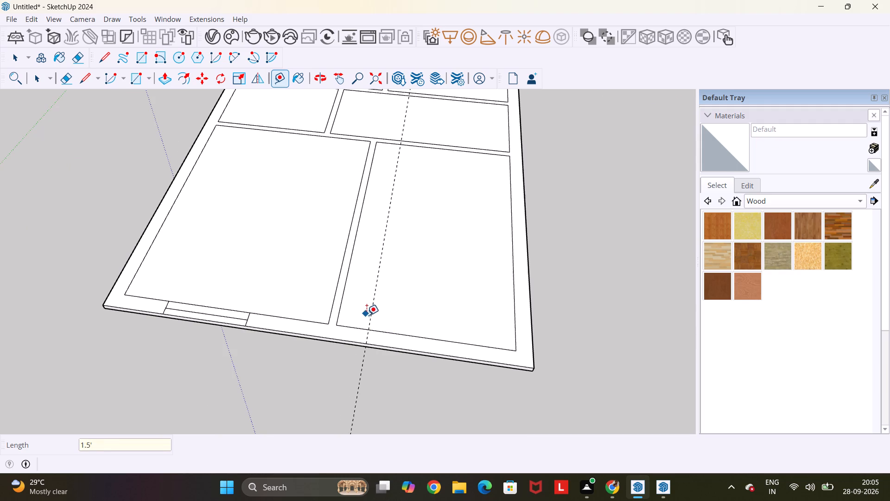
left_click(372, 316)
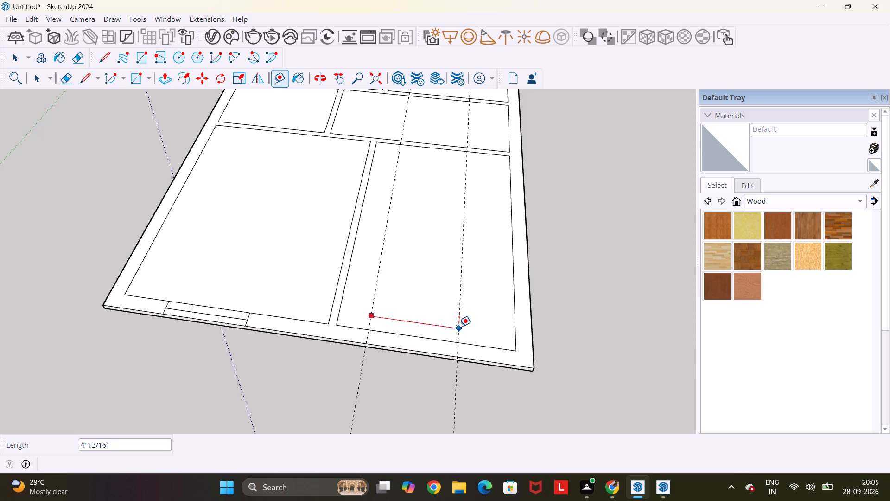
type("3'")
key("Return")
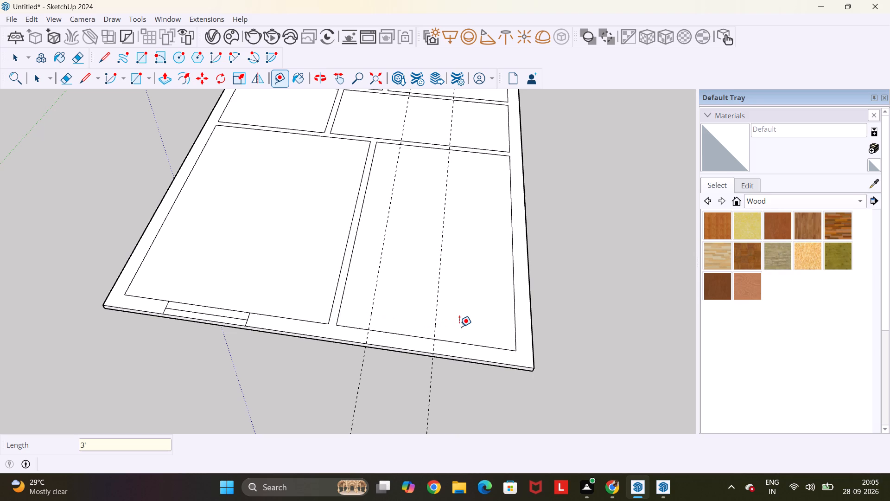
Draw a 3' by 9" opening rectangle across the front wall of the smaller front room, between the two guides.
scroll(437, 304, "down", 6)
scroll(415, 318, "up", 2)
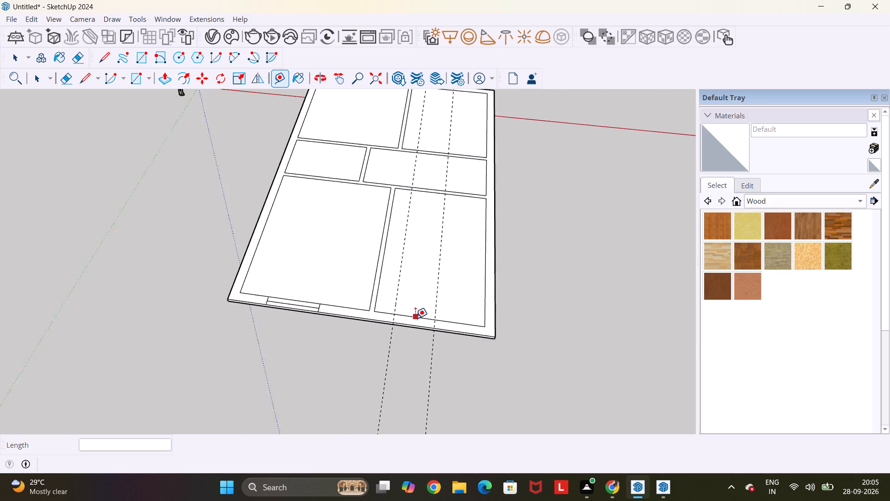
scroll(415, 318, "up", 3)
key("r")
left_click(386, 313)
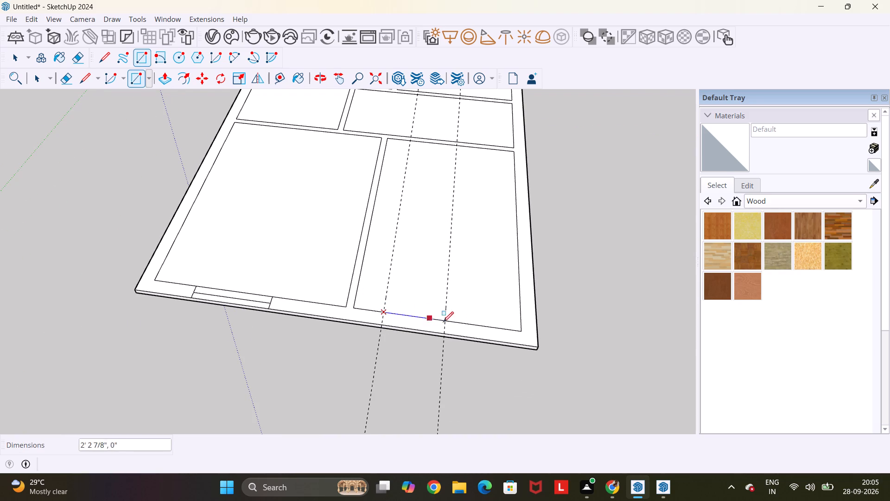
left_click(447, 334)
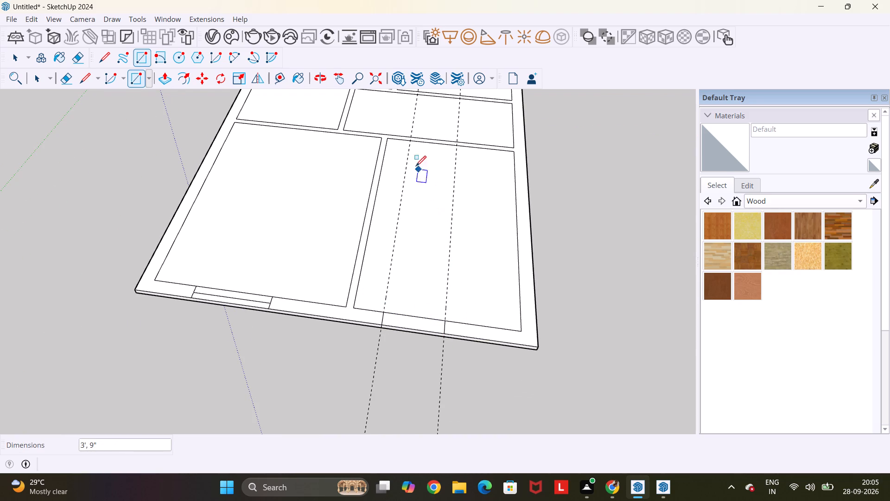
key("space")
key("Escape")
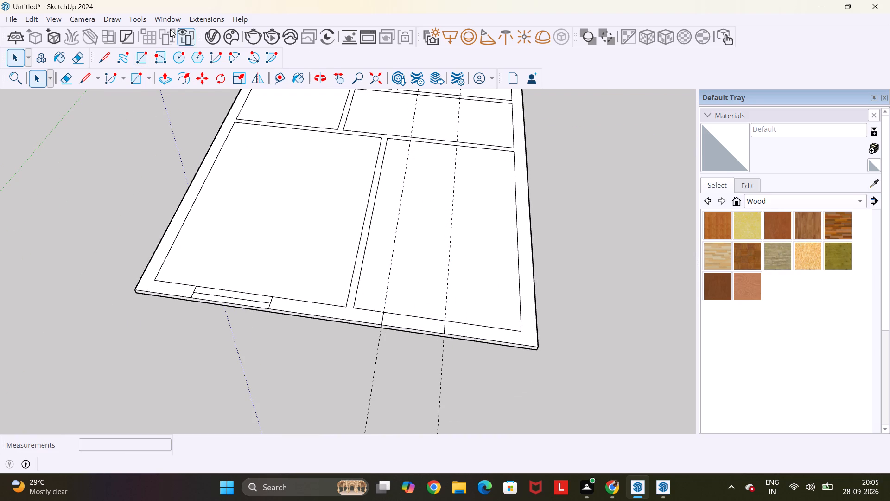
Delete all guides from the model.
left_click(33, 15)
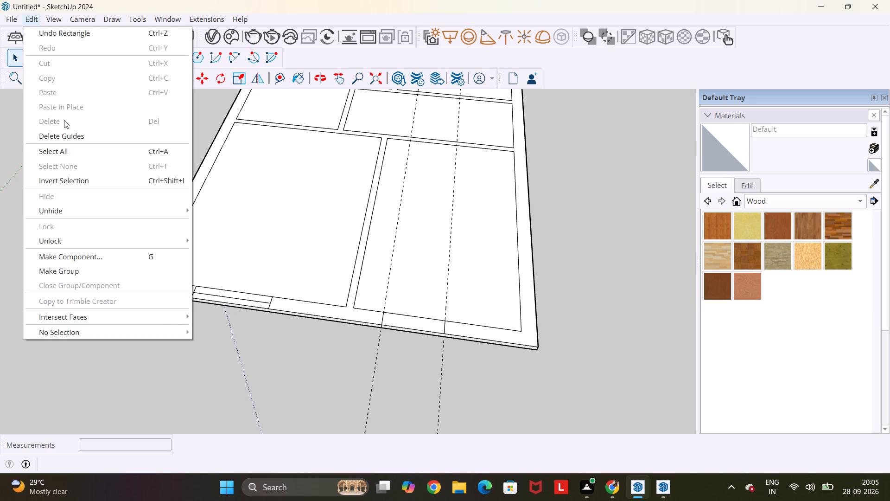
left_click(70, 136)
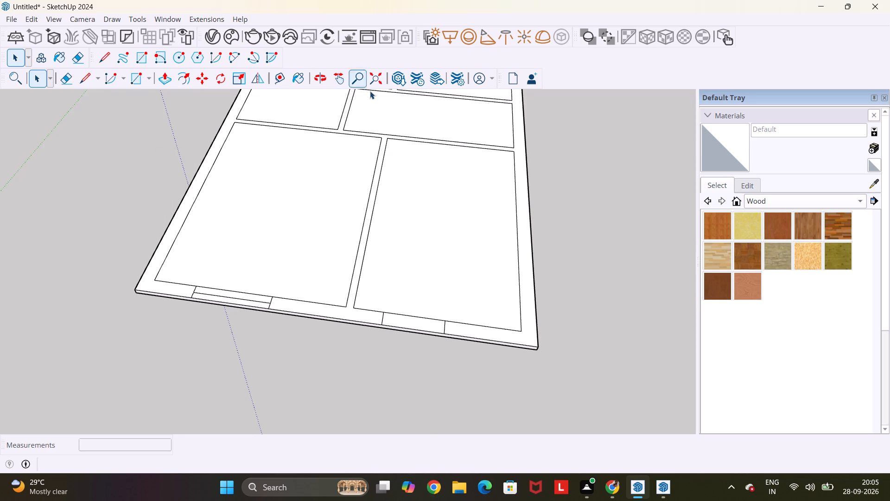
Mark guide points on the smaller front room's rear wall, 0.6' from the partition corner and 2' beyond that.
scroll(379, 96, "up", 1, "shift")
middle_click_drag(379, 96, 330, 191, "shift")
scroll(330, 191, "up", 4)
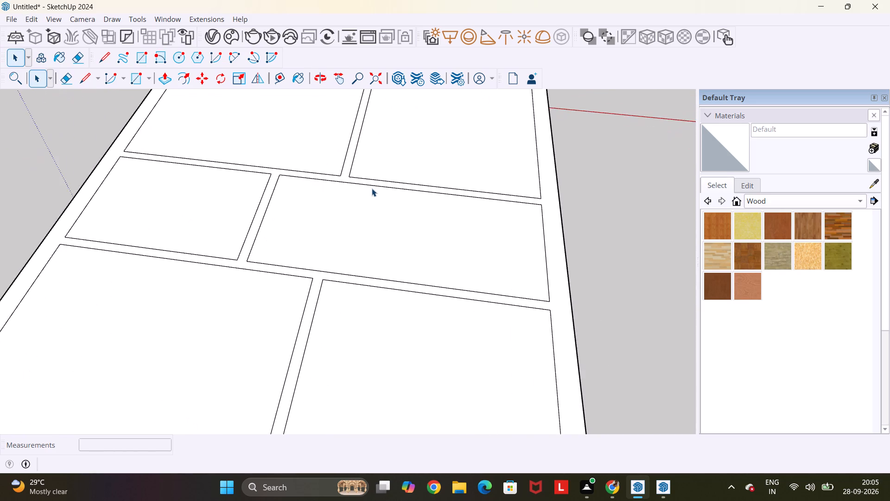
scroll(372, 188, "up", 2)
scroll(373, 193, "down", 5)
key("t")
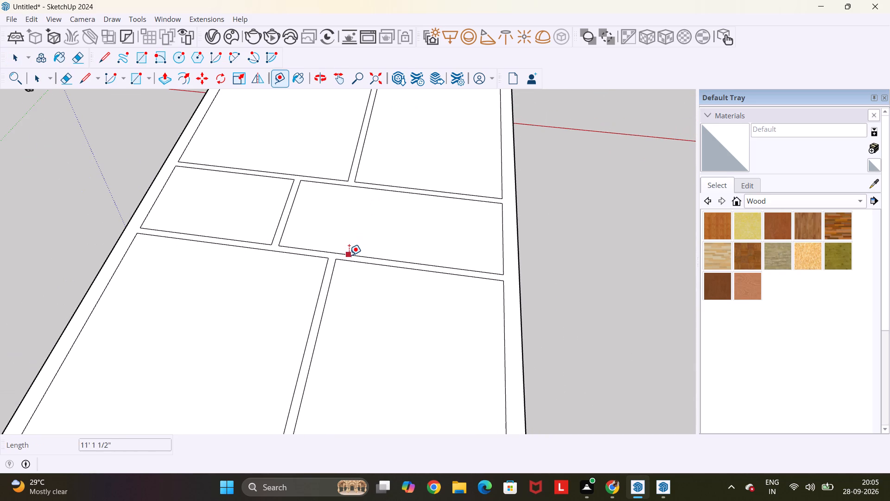
left_click(341, 258)
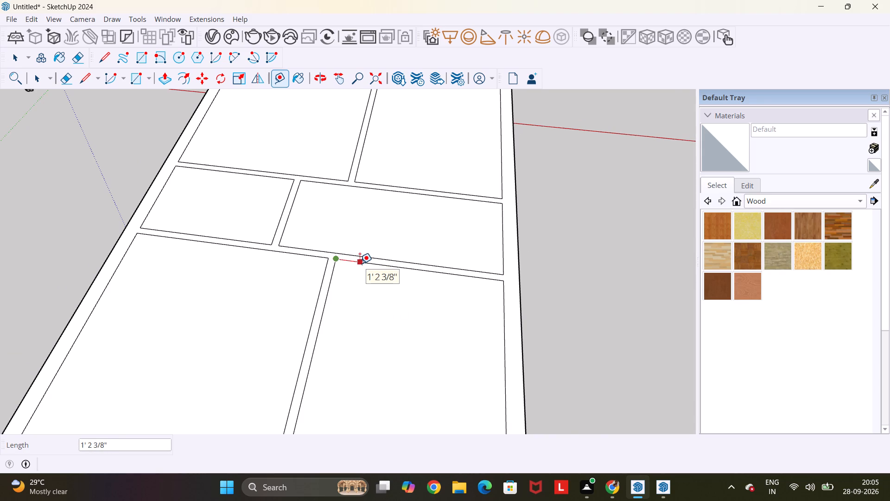
scroll(359, 263, "up", 3)
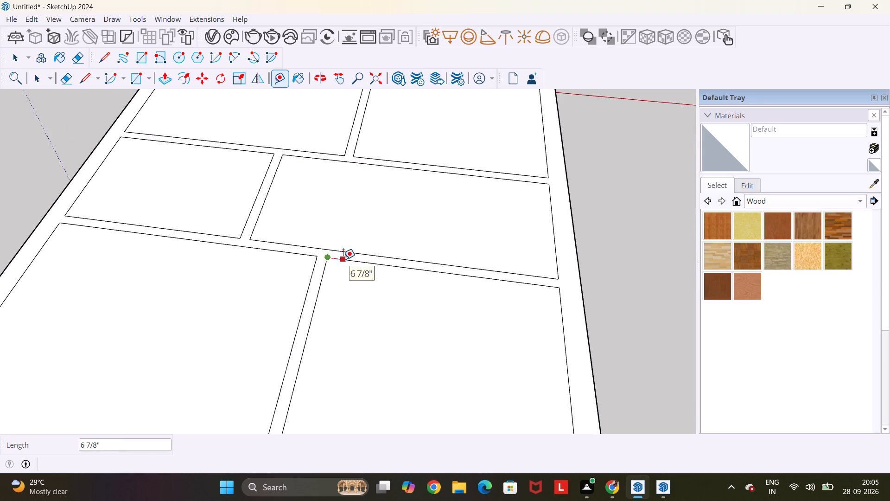
type("0.6'")
key("Return")
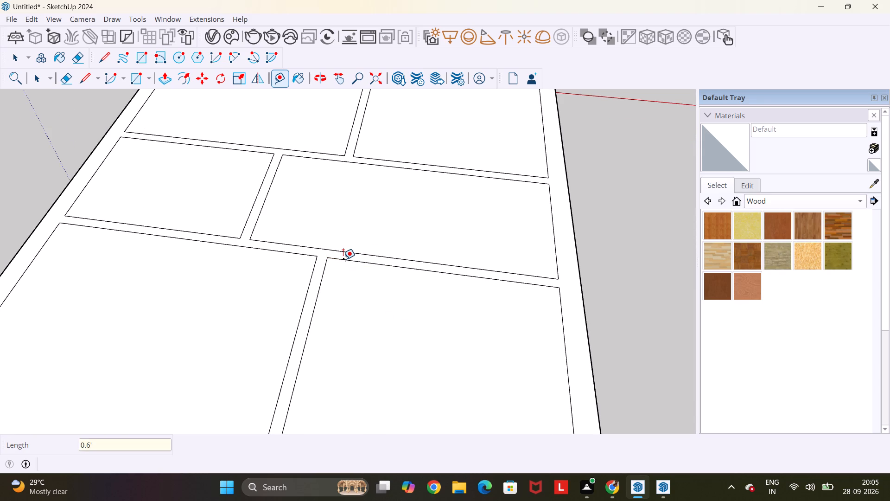
scroll(345, 257, "up", 5)
left_click(342, 259)
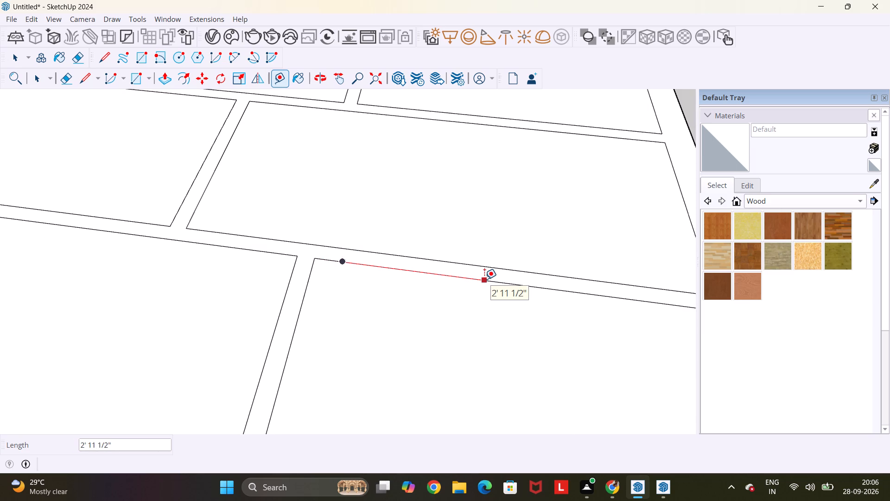
type("2'")
key("Return")
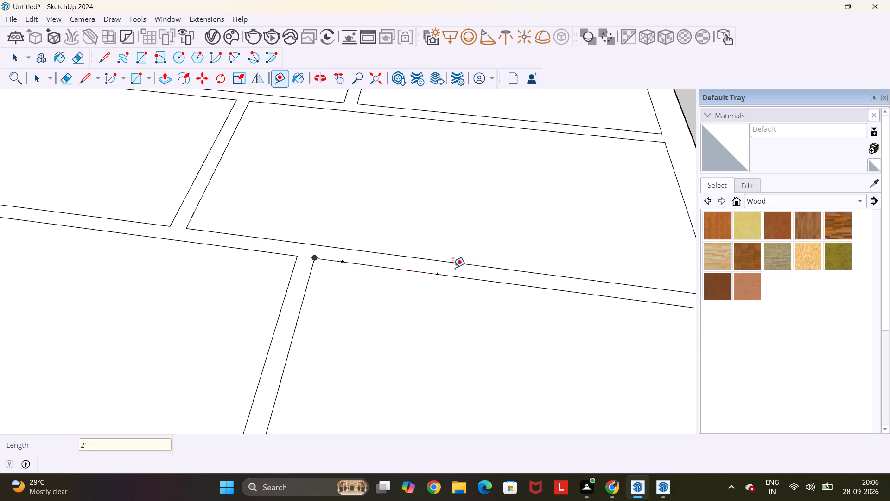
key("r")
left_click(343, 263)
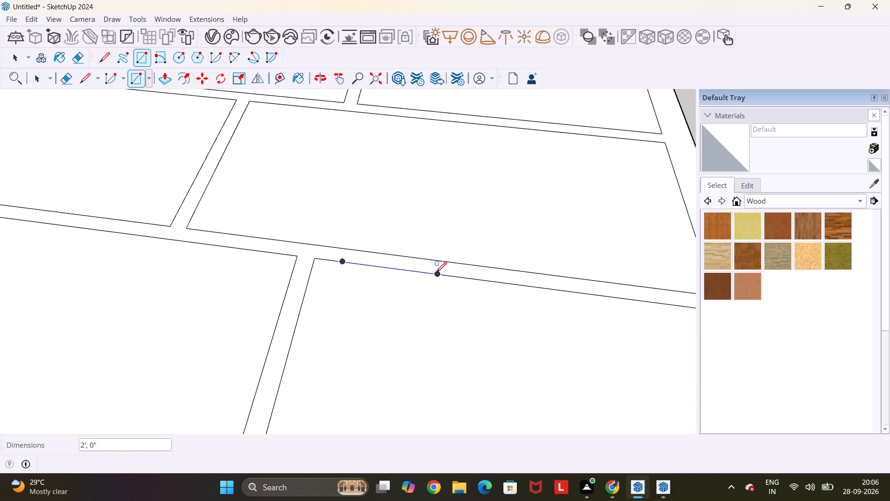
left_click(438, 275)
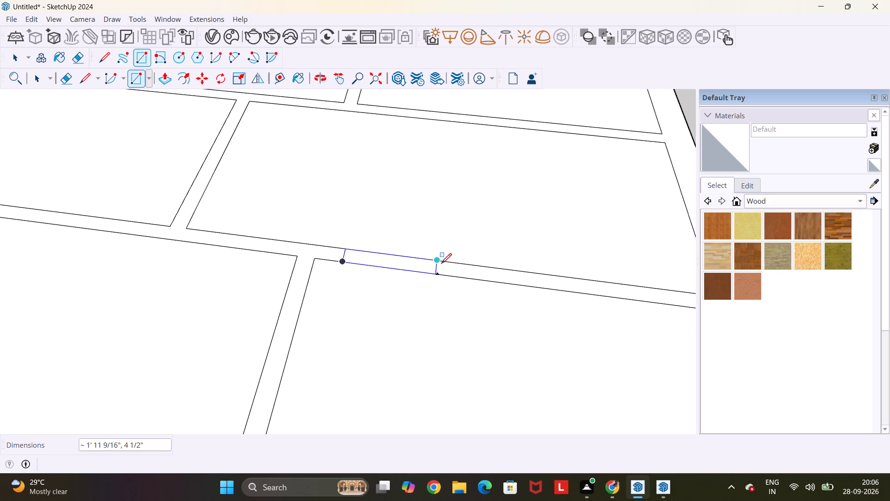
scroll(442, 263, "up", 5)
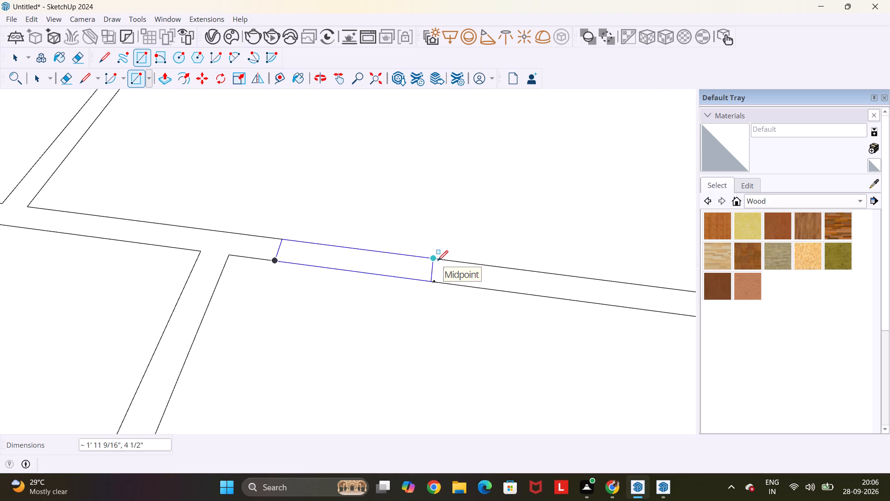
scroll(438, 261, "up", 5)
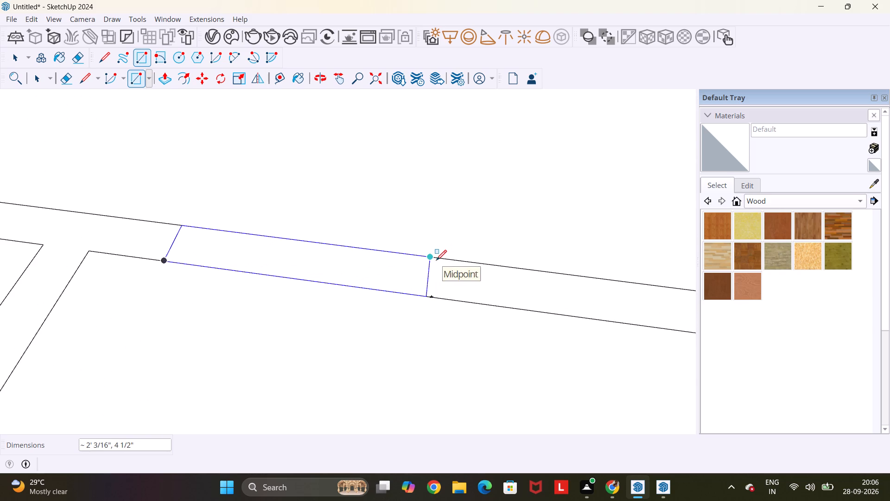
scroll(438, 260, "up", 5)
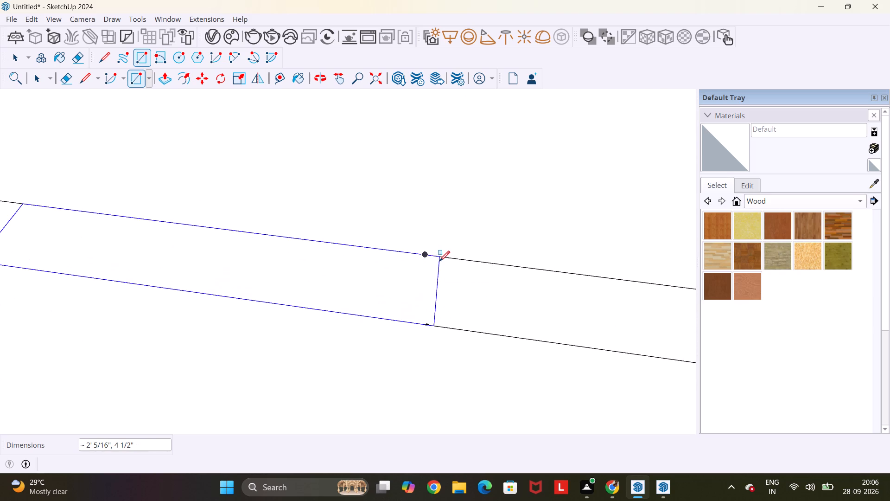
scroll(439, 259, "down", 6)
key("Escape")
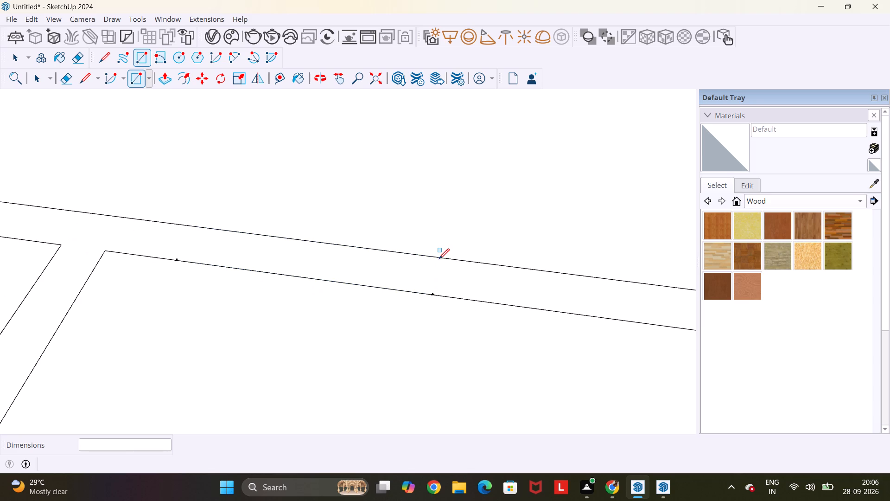
Place guide lines through the two marked points, running across the smaller front room's rear wall.
key("t")
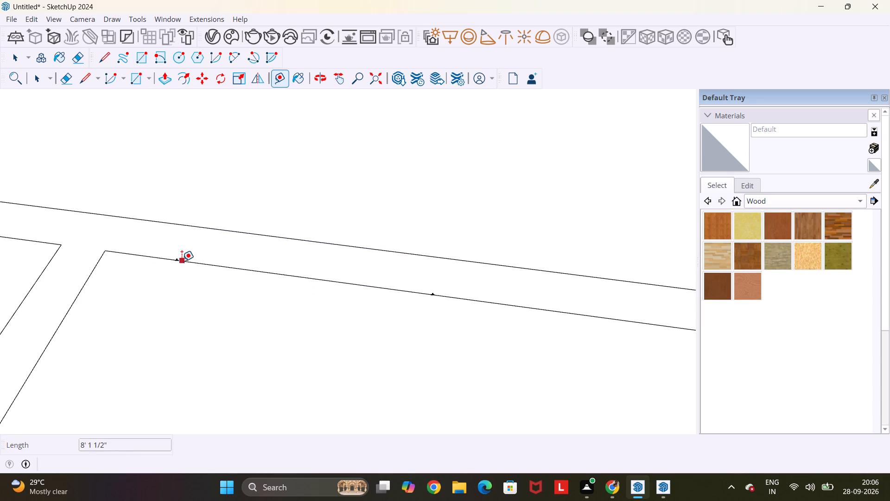
left_click(173, 259)
left_click(434, 292)
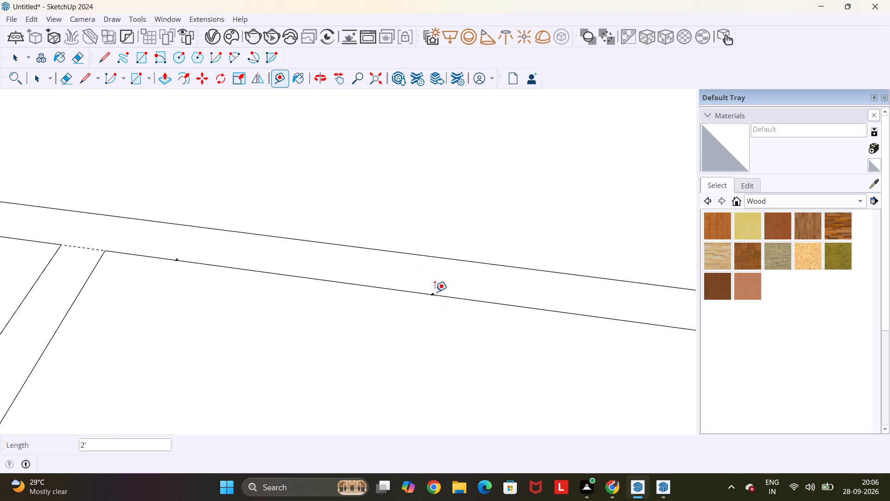
left_click(432, 293)
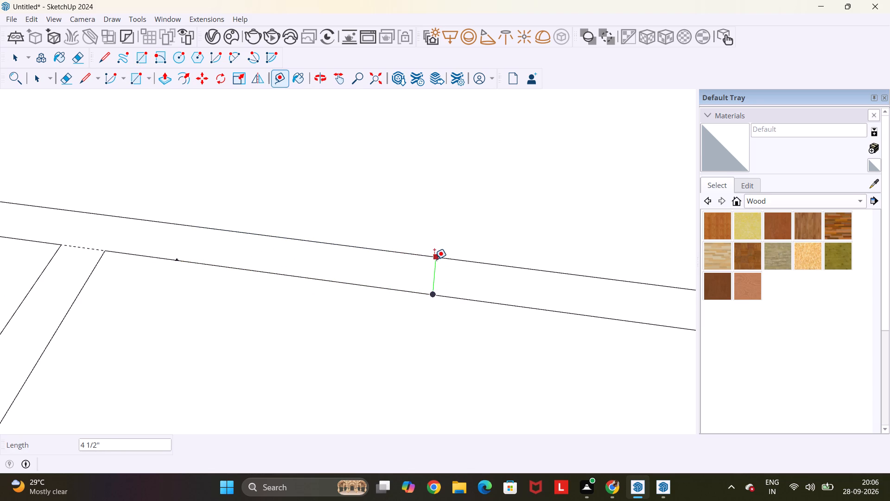
left_click(435, 256)
scroll(428, 256, "down", 2)
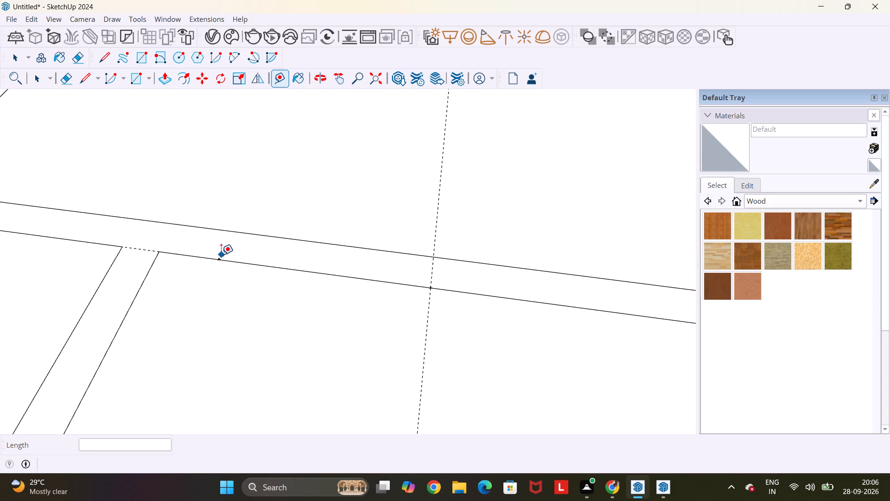
left_click(220, 258)
left_click(226, 230)
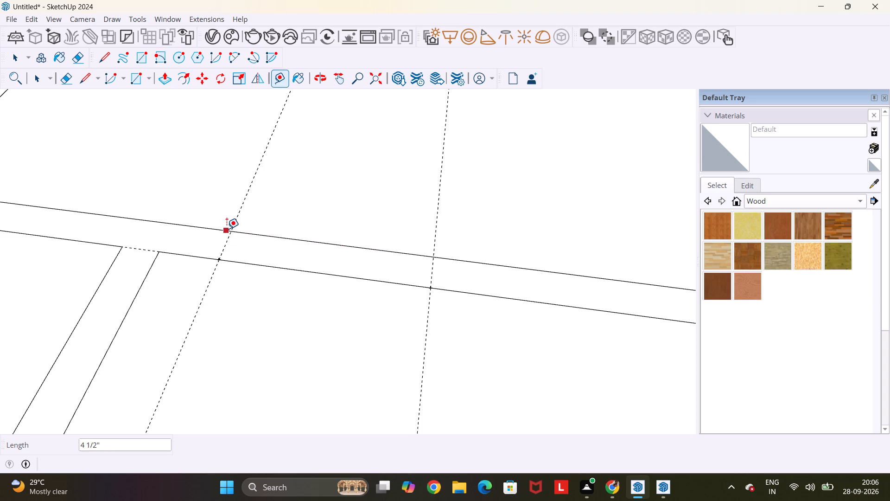
Draw a 2' by 4.5" opening rectangle across the smaller front room's rear wall, between the two guides.
scroll(227, 229, "down", 3)
key("r")
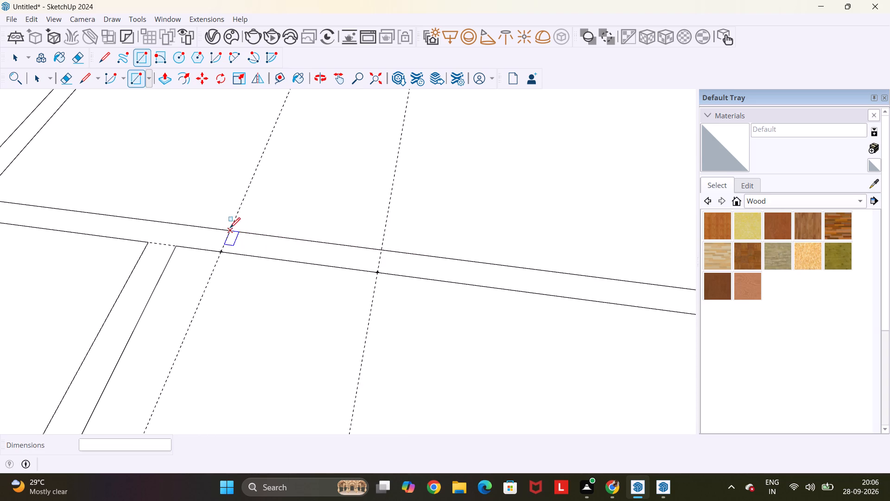
left_click(230, 228)
left_click(378, 276)
scroll(378, 274, "down", 5)
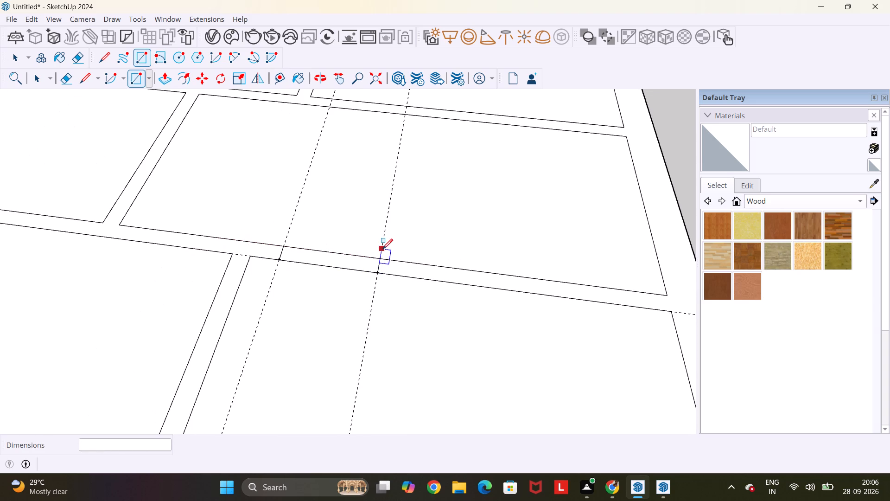
key("space")
scroll(354, 124, "down", 4)
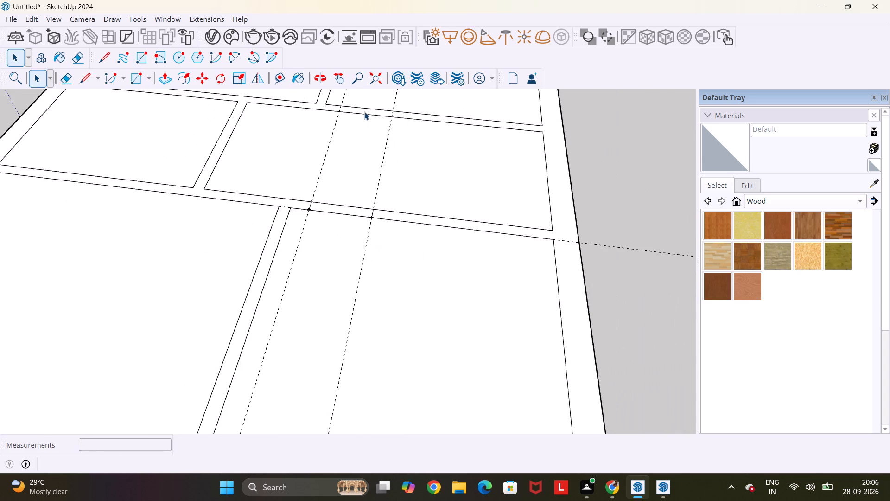
Draw a 2' wide opening rectangle through the full thickness of the larger middle room's rear wall, between the same guides.
key("r")
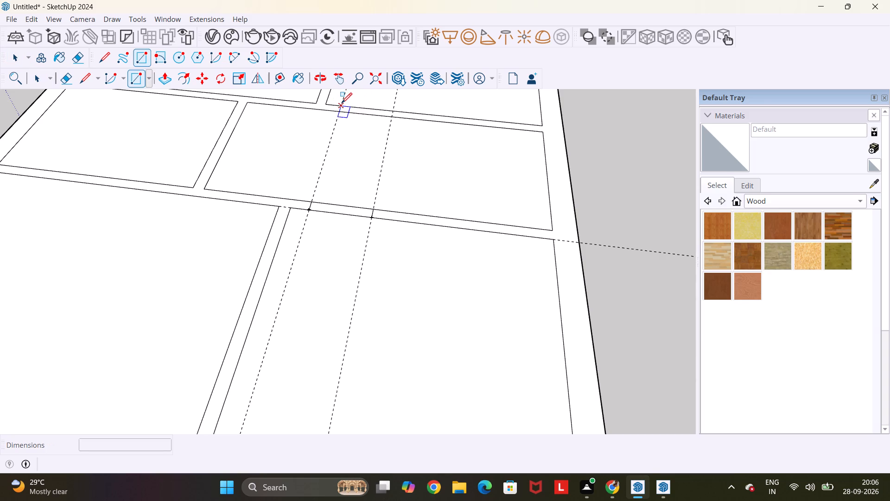
left_click(342, 103)
scroll(389, 118, "up", 9)
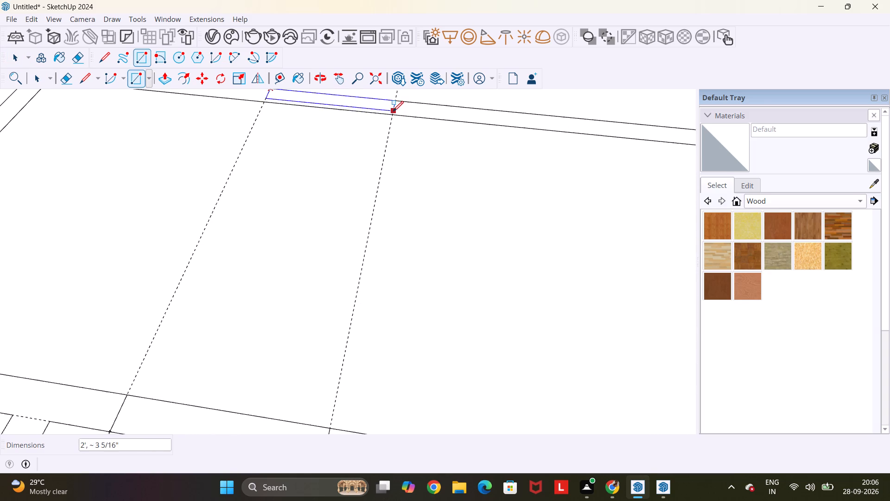
left_click(393, 115)
scroll(393, 115, "down", 17)
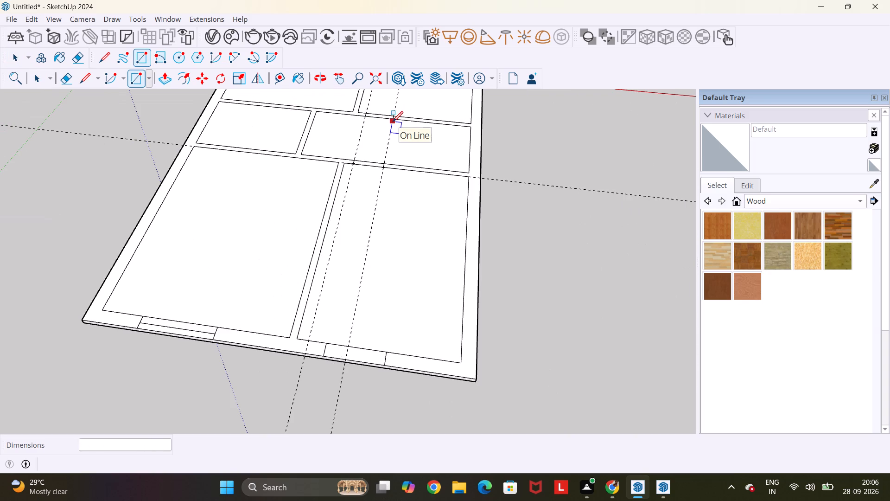
key("Escape")
key("space")
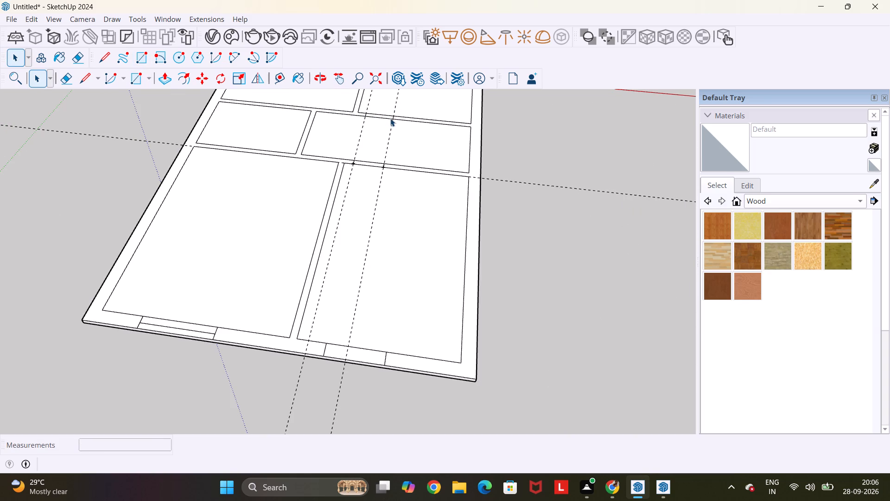
Delete all guides from the model.
left_click(35, 19)
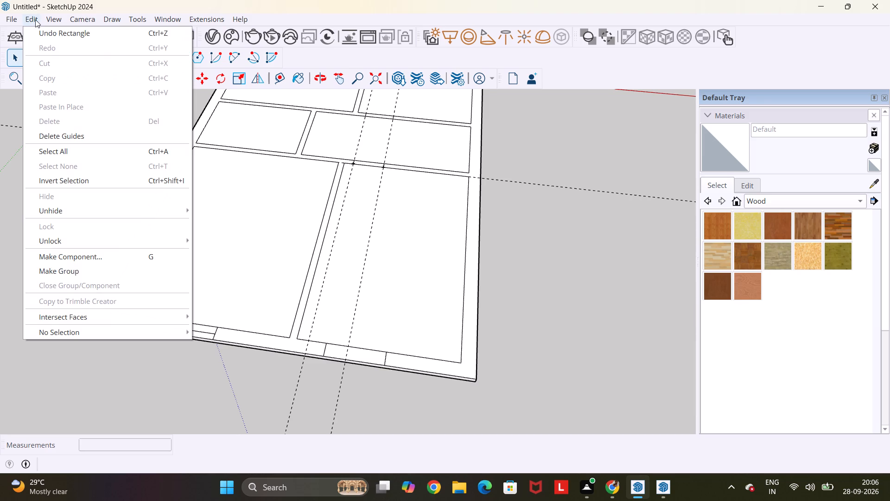
left_click(93, 133)
Draw a 9" line across the outer side wall of the smaller front room, closer to its front end.
scroll(319, 125, "down", 3)
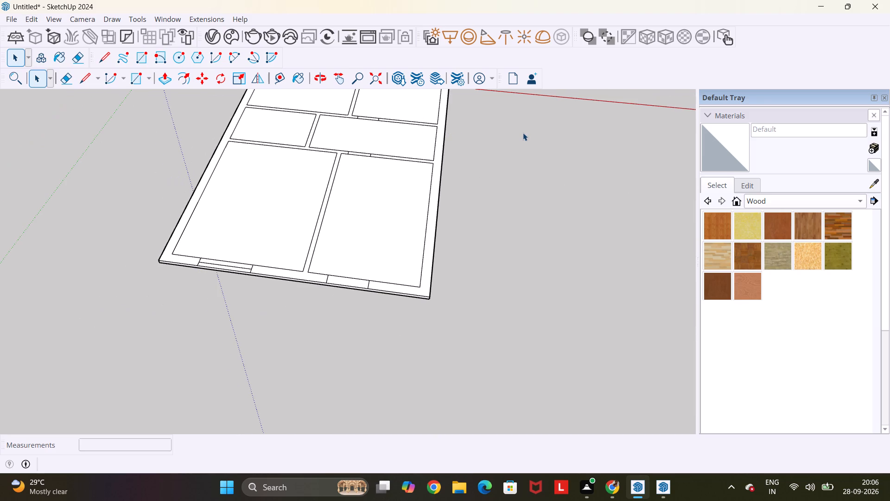
middle_click_drag(522, 226, 464, 221, "shift")
middle_click_drag(464, 221, 455, 281, "shift")
scroll(455, 272, "up", 1)
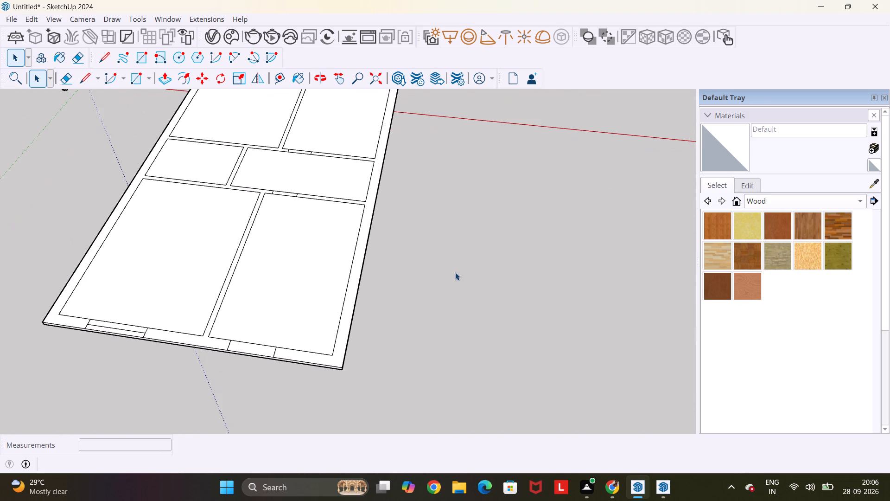
scroll(361, 282, "up", 5)
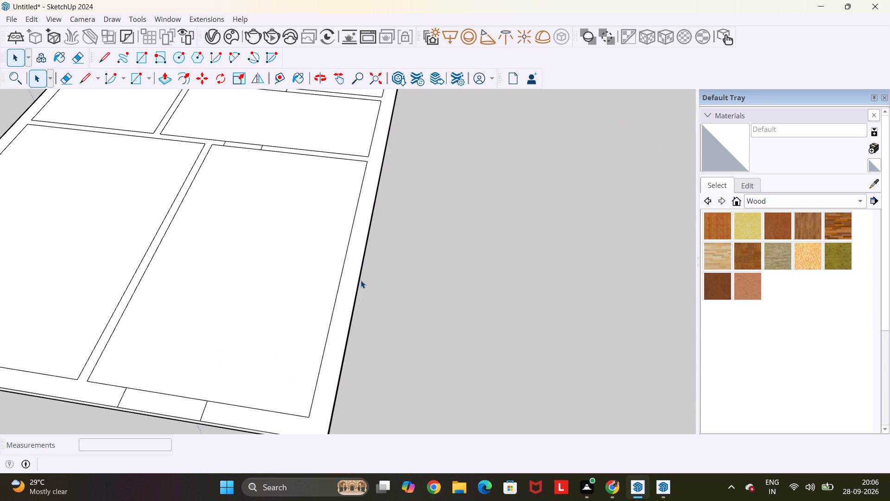
key("l")
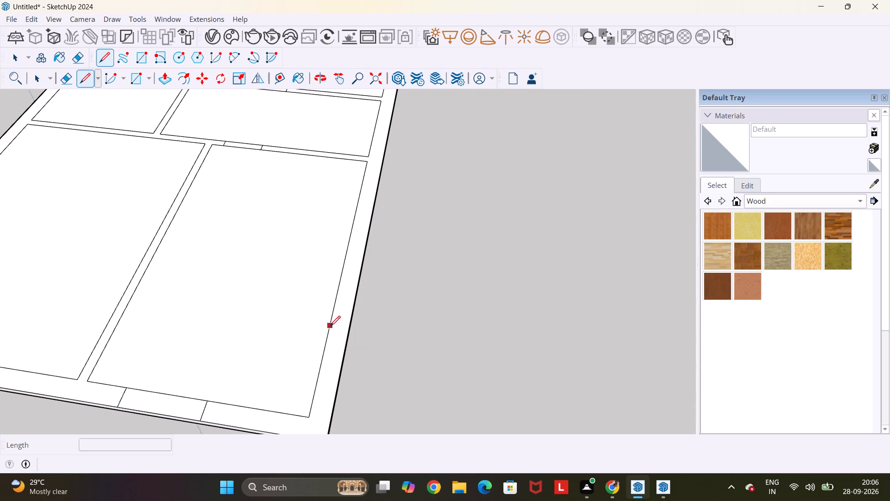
left_click(330, 318)
left_click(352, 321)
Place a guide 4' from that wall line, parallel to it and toward the rear of the house.
key("t")
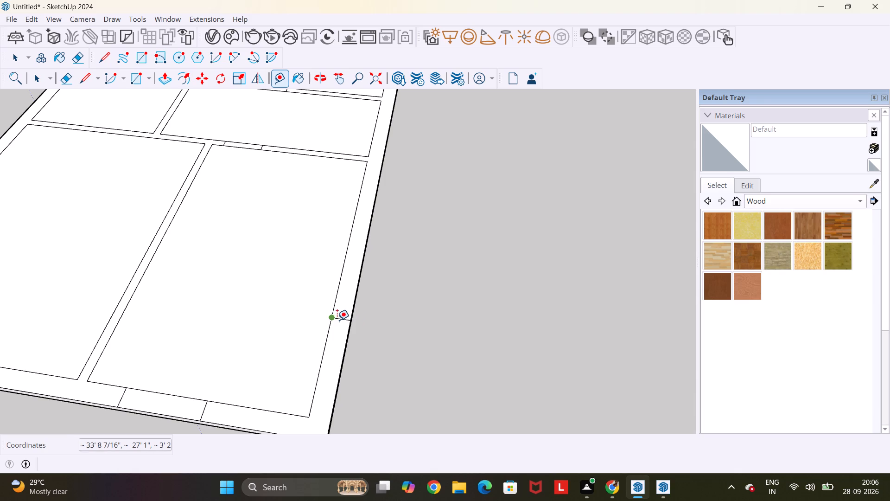
scroll(337, 320, "up", 2)
left_click(338, 319)
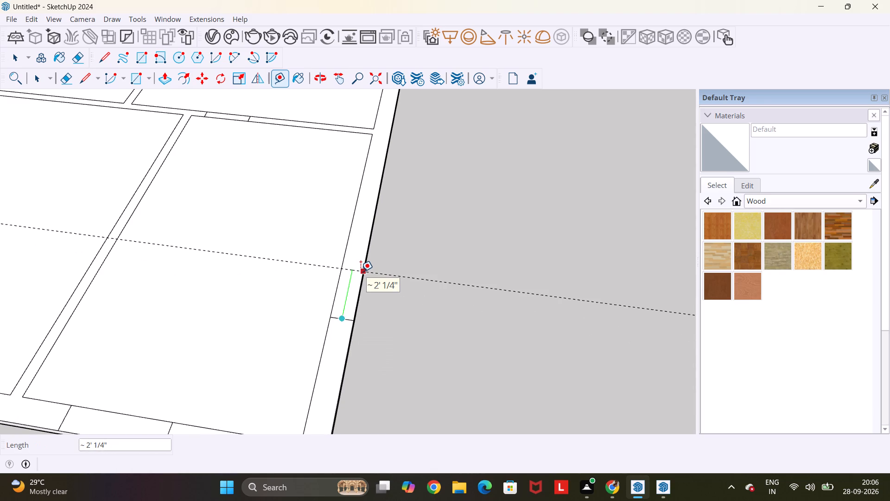
type("4'")
key("Return")
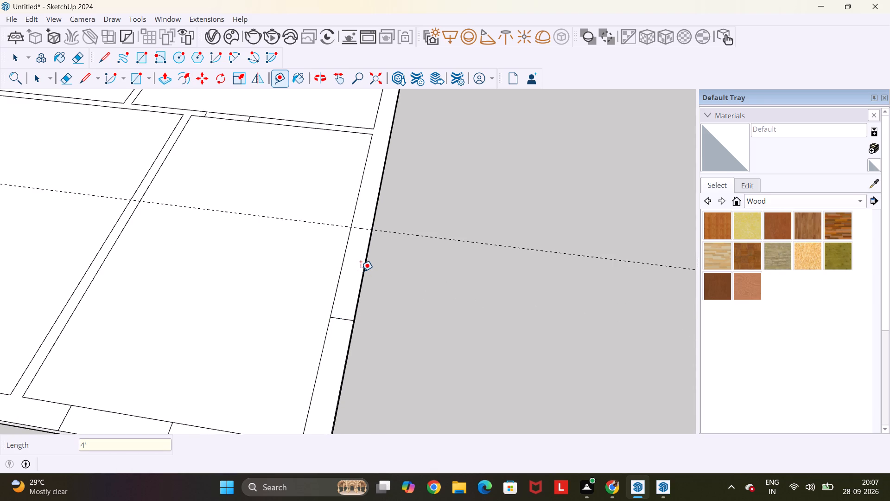
Close the 4' window opening with a line across the wall at the guide, and join both end lines' midpoints.
type("KL")
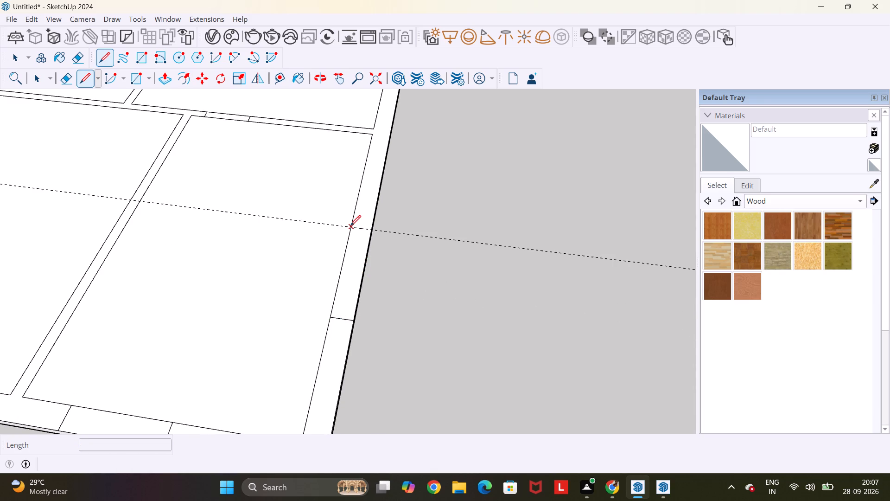
left_click(350, 225)
left_click(372, 229)
left_click(364, 229)
left_click(342, 317)
key("Escape")
key("space")
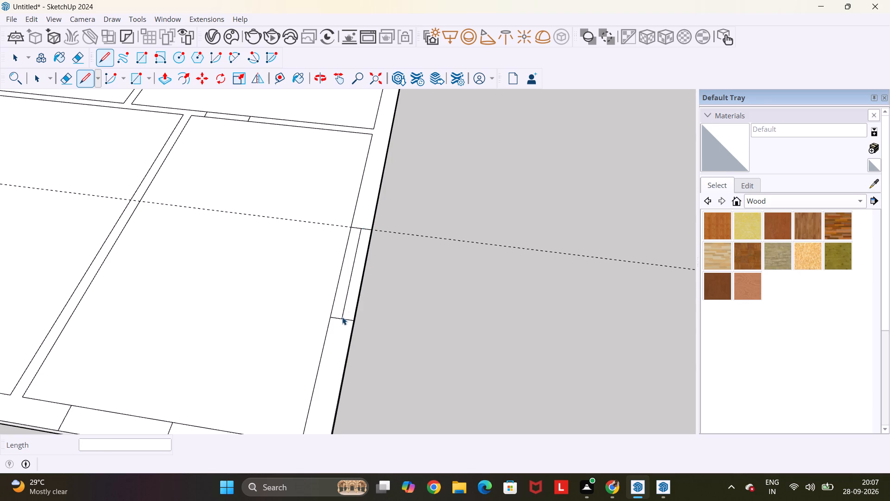
Draw a 9" line across the outer side wall of the larger middle room, near its front corner.
scroll(342, 317, "down", 13)
scroll(367, 203, "up", 6)
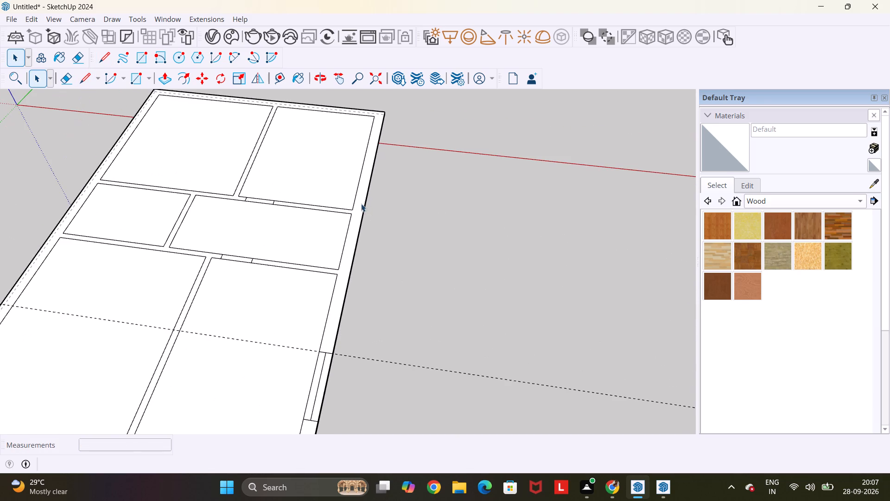
scroll(359, 209, "up", 3)
scroll(359, 209, "down", 1)
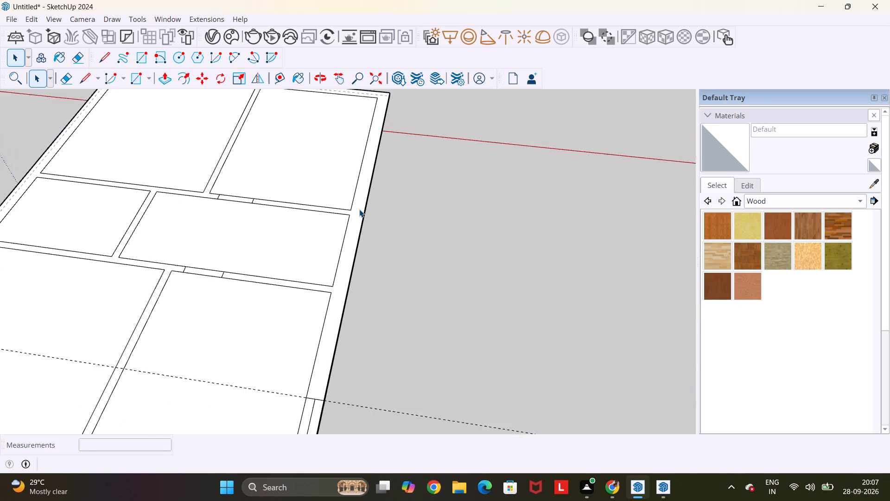
scroll(359, 209, "down", 2)
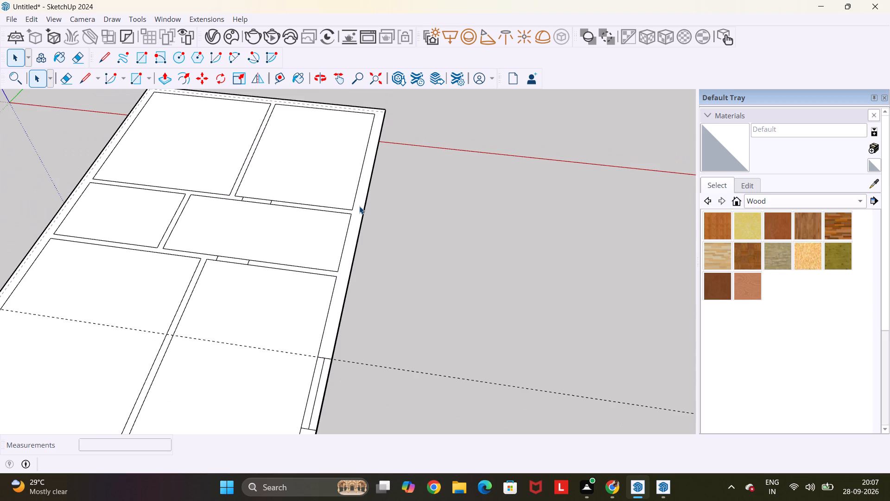
scroll(359, 206, "up", 4)
key("l")
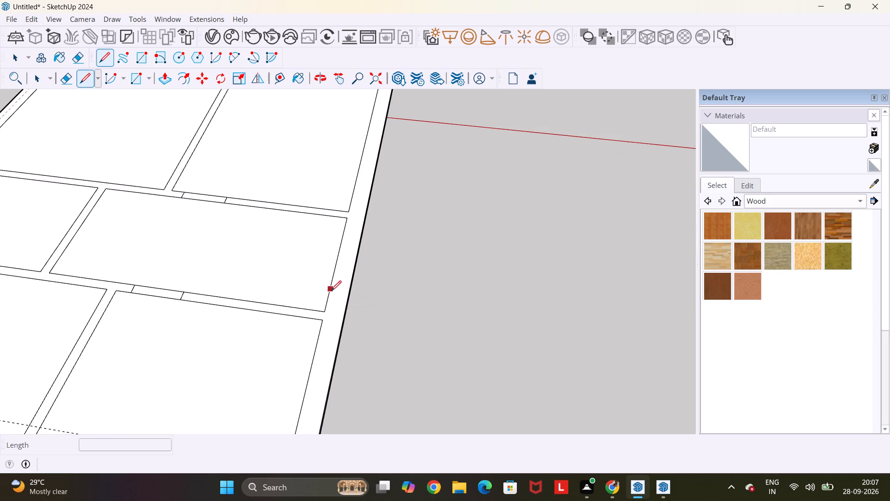
left_click(328, 300)
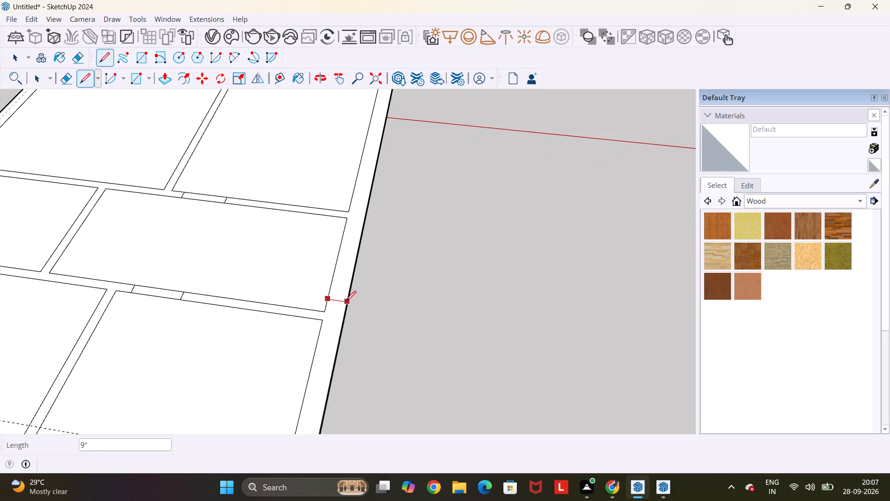
left_click(347, 302)
Draw a 2.5' centre line rearward from the 9" line's midpoint, and close the window opening across the wall at its end.
left_click(337, 300)
type("2..5'")
key("Return")
scroll(345, 267, "up", 7)
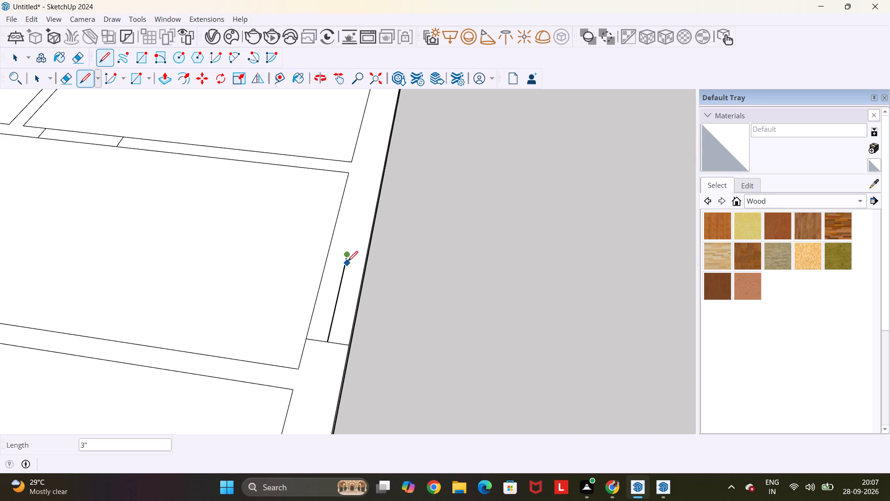
key("Escape")
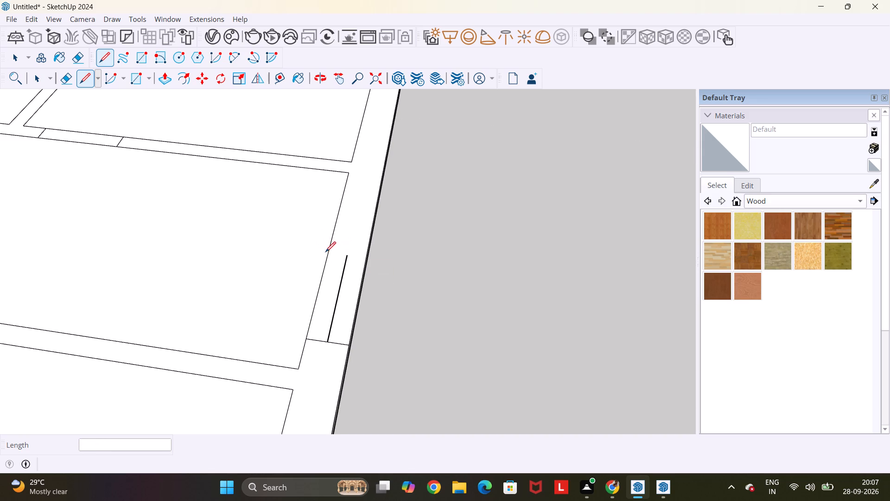
left_click(328, 255)
left_click(367, 260)
key("Escape")
key("space")
scroll(365, 259, "down", 13)
scroll(381, 167, "up", 5)
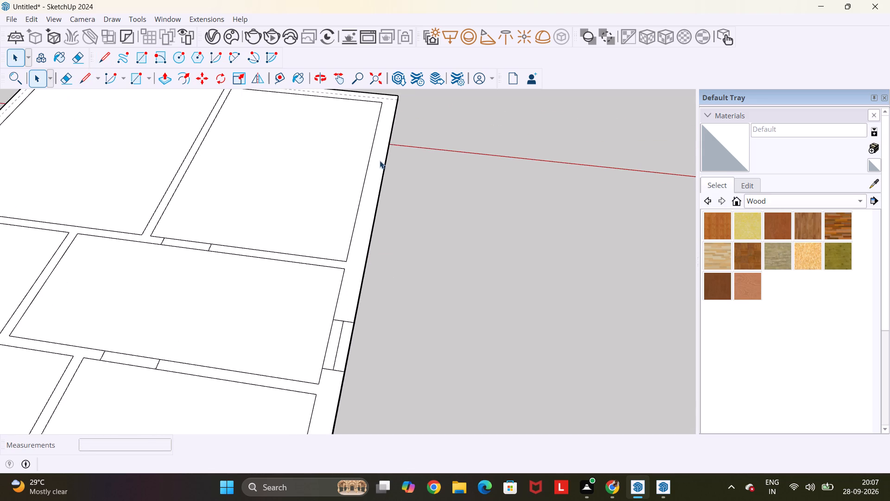
Draw a 9" line across the rear outer wall of the larger rear room, near the house's outer corner.
scroll(362, 132, "down", 5)
middle_click_drag(241, 108, 321, 159, "shift")
scroll(305, 148, "up", 5)
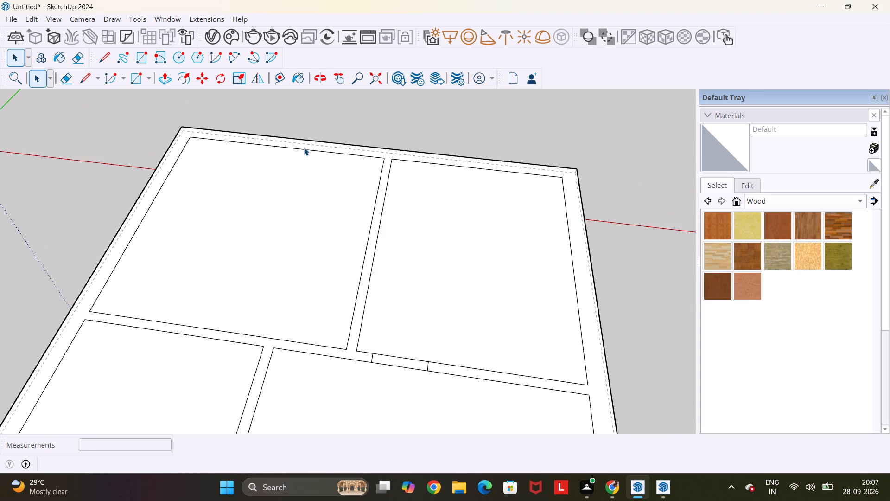
scroll(304, 148, "up", 3)
key("l")
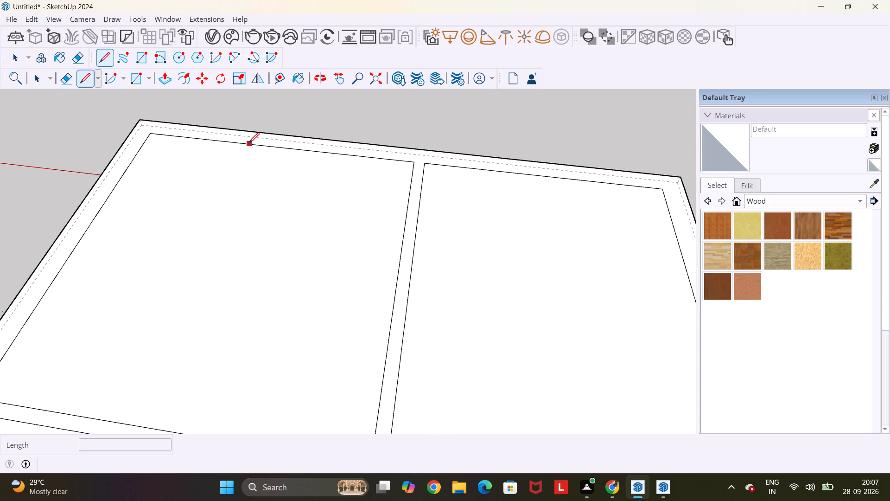
left_click(239, 142)
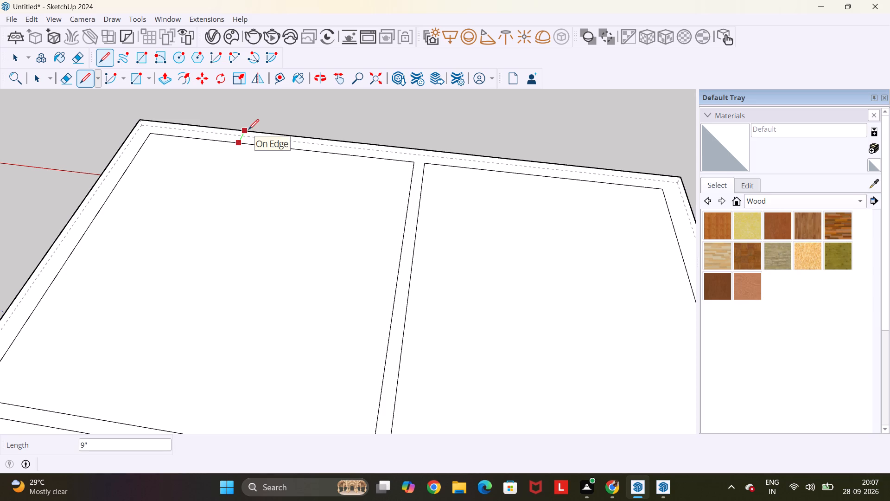
left_click(248, 129)
key("Escape")
key("space")
Place a guide 4' from that wall line, parallel to it and toward the partition between the rear rooms.
scroll(248, 129, "down", 11)
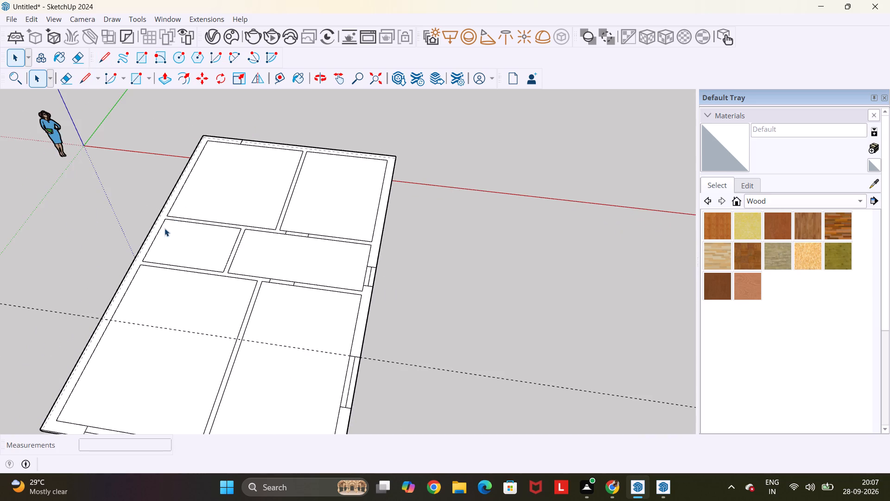
middle_click_drag(148, 263, 207, 251)
key("k")
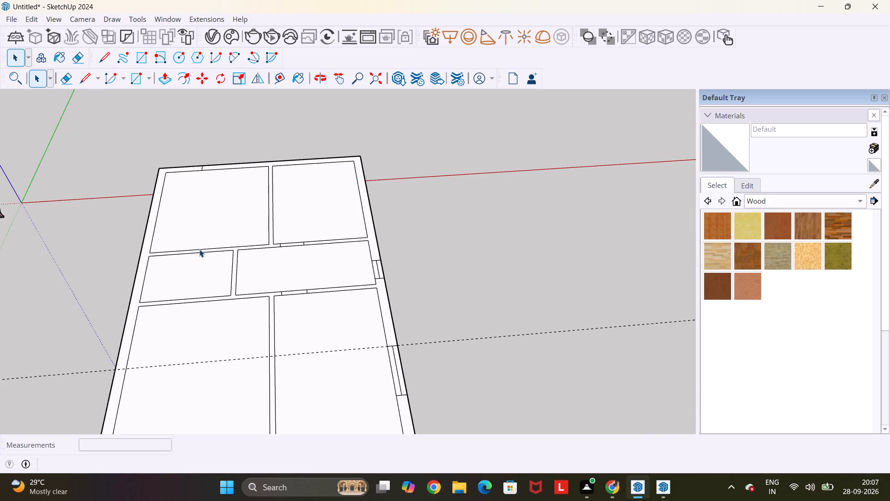
scroll(226, 161, "up", 16)
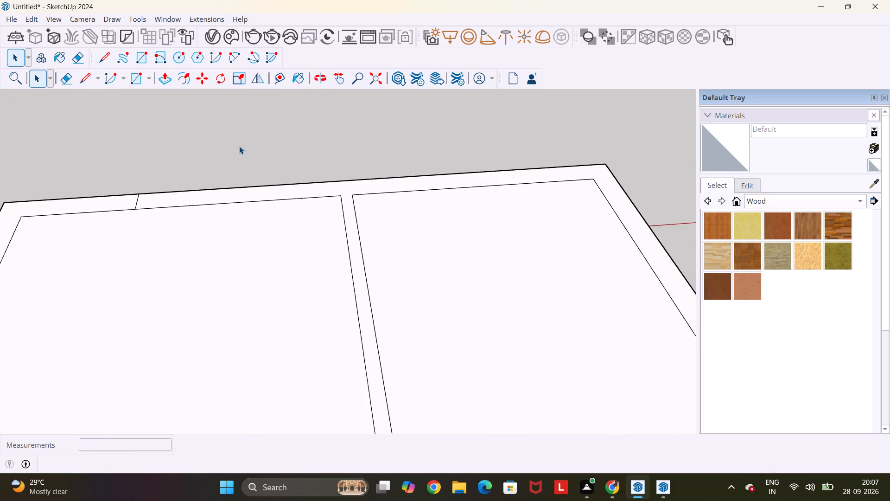
key("t")
scroll(139, 200, "up", 4)
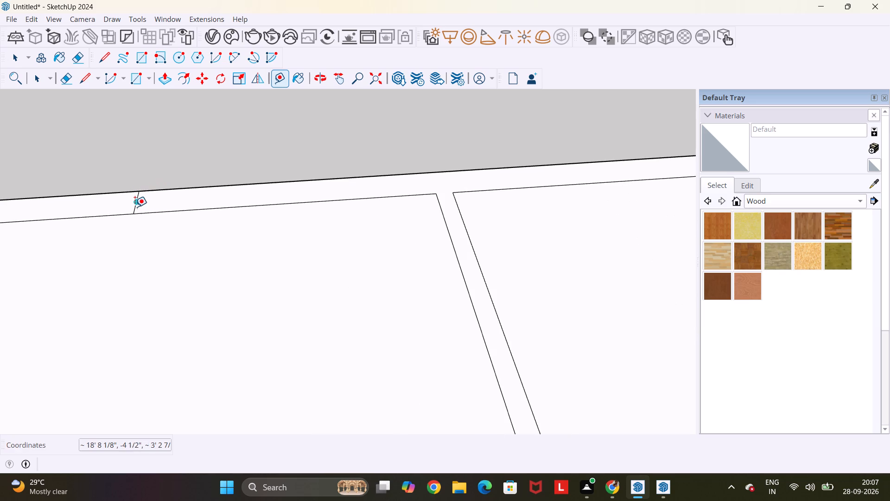
left_click(135, 207)
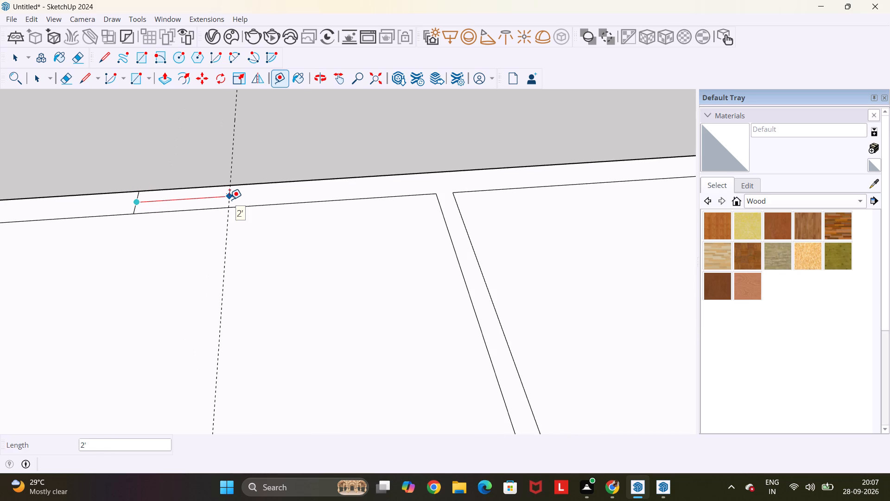
type("4'")
key("Return")
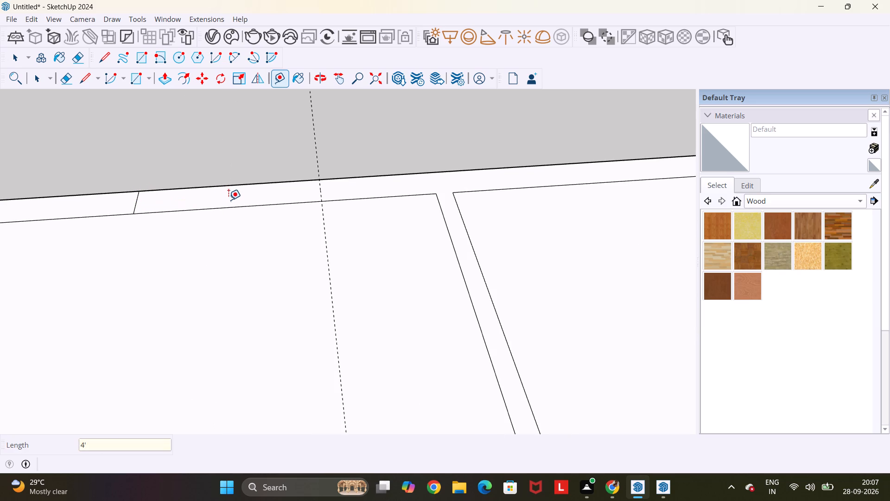
Close the 4' rear window opening with a rectangle spanning the wall to the guide, and join both end lines' midpoints.
key("r")
left_click(138, 191)
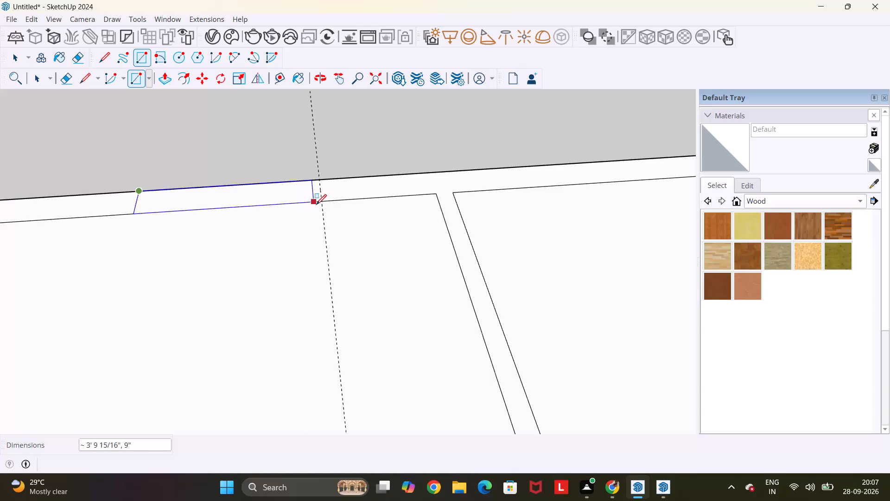
left_click(323, 203)
scroll(323, 203, "down", 4)
key("Escape")
key("space")
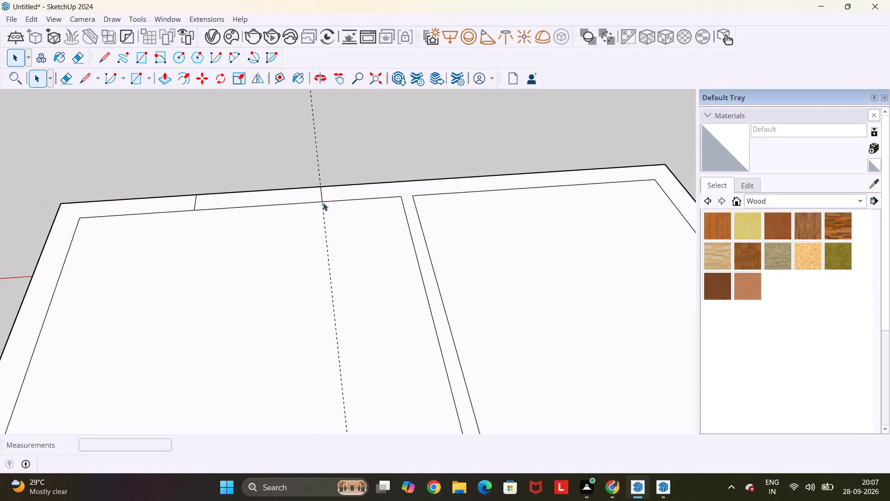
scroll(323, 203, "down", 2)
scroll(297, 192, "up", 5)
key("l")
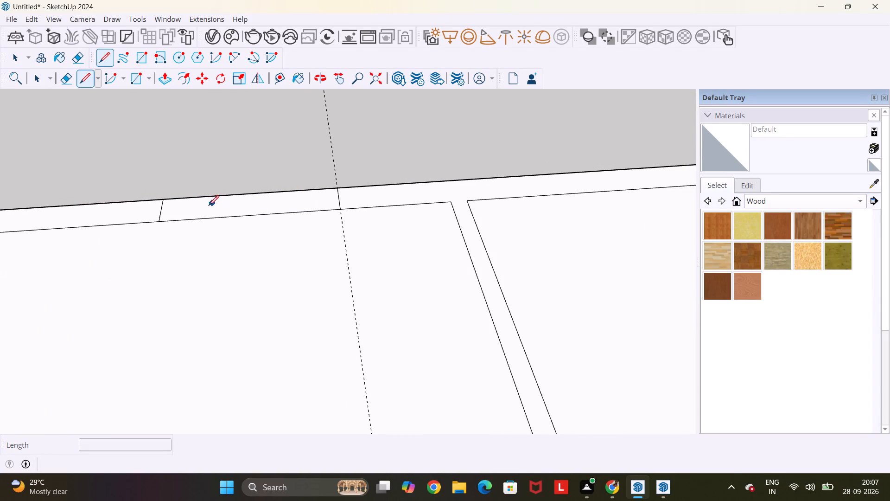
left_click(161, 211)
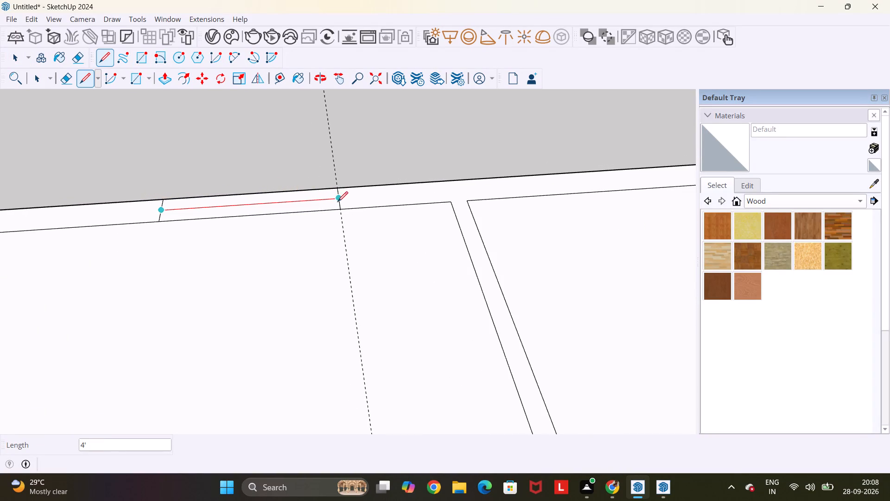
left_click(340, 200)
key("Escape")
key("space")
Delete all construction guides from the model.
scroll(340, 198, "down", 3)
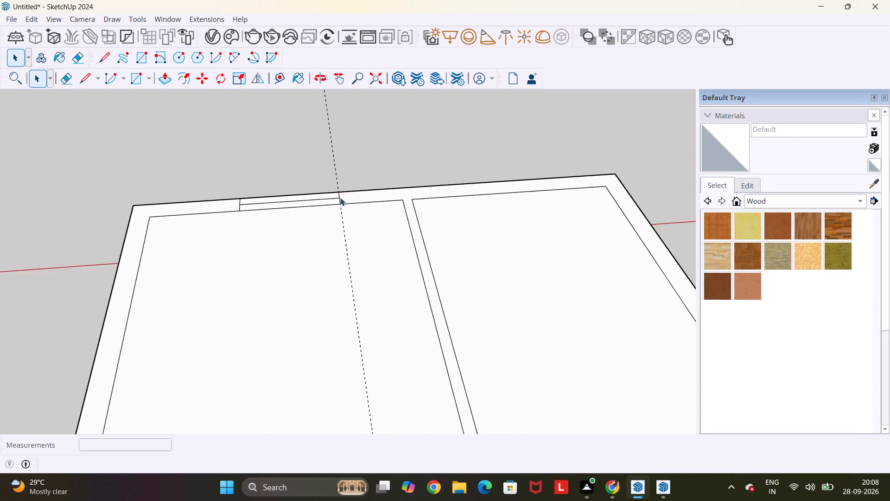
scroll(340, 198, "down", 10)
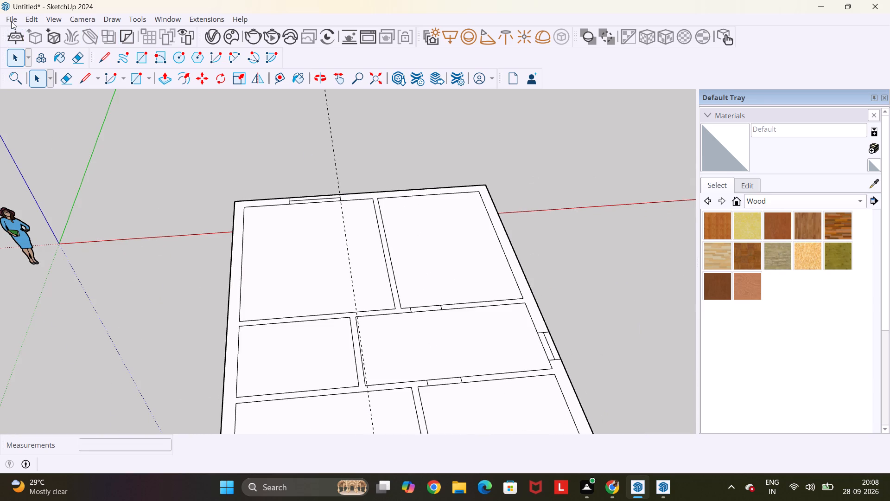
left_click(11, 21)
left_click(30, 20)
left_click(33, 18)
left_click(60, 132)
Draw a 9" line across the outer side wall of the smaller middle room, near its rear corner.
scroll(108, 146, "down", 5)
scroll(273, 194, "down", 4)
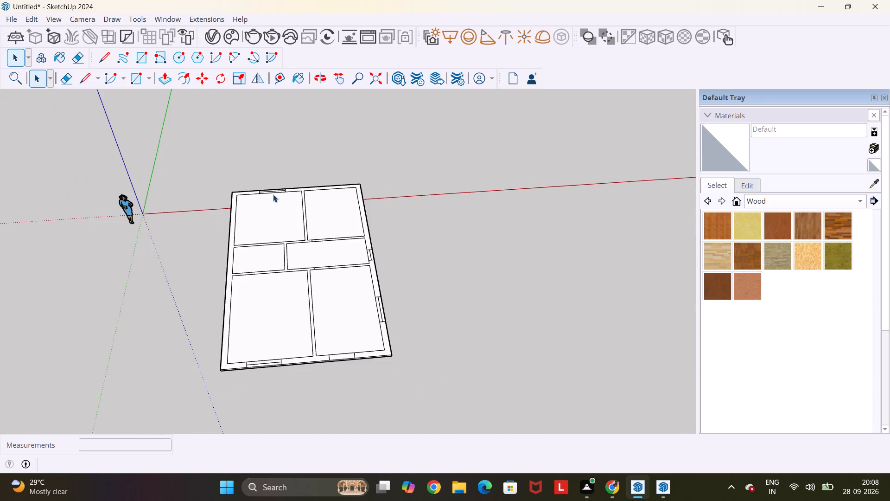
scroll(220, 268, "up", 15)
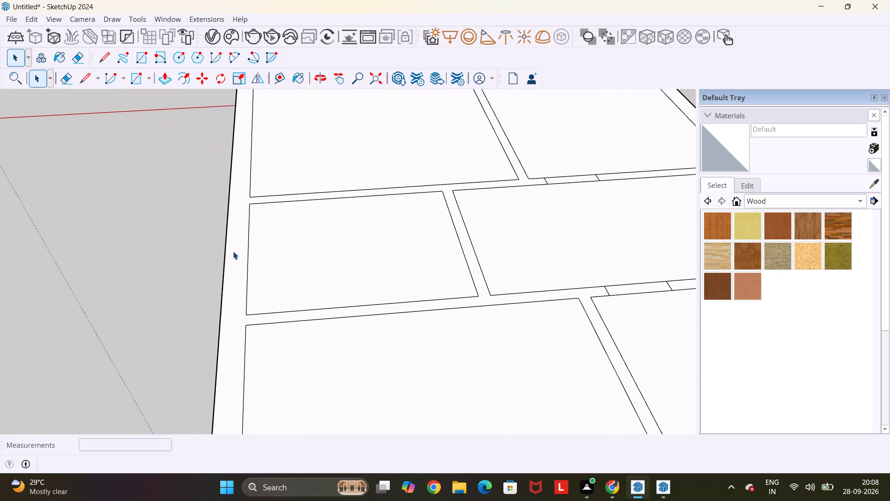
key("l")
left_click(229, 231)
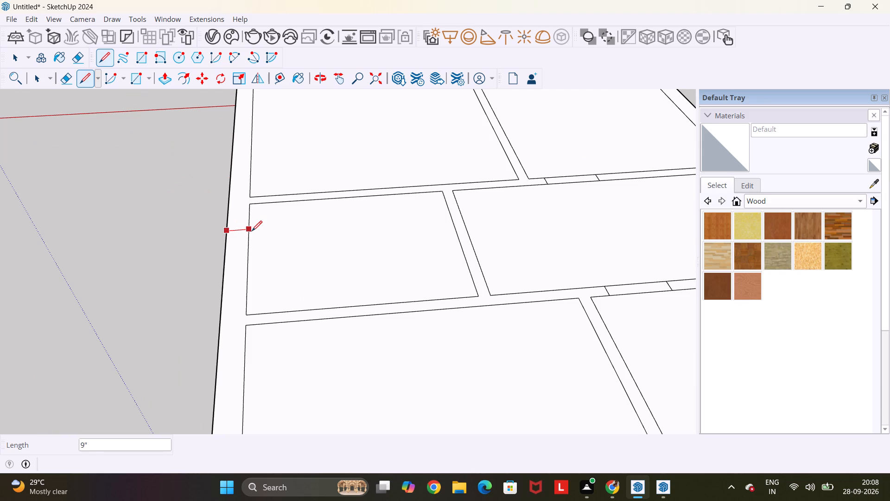
left_click(252, 231)
key("Escape")
key("space")
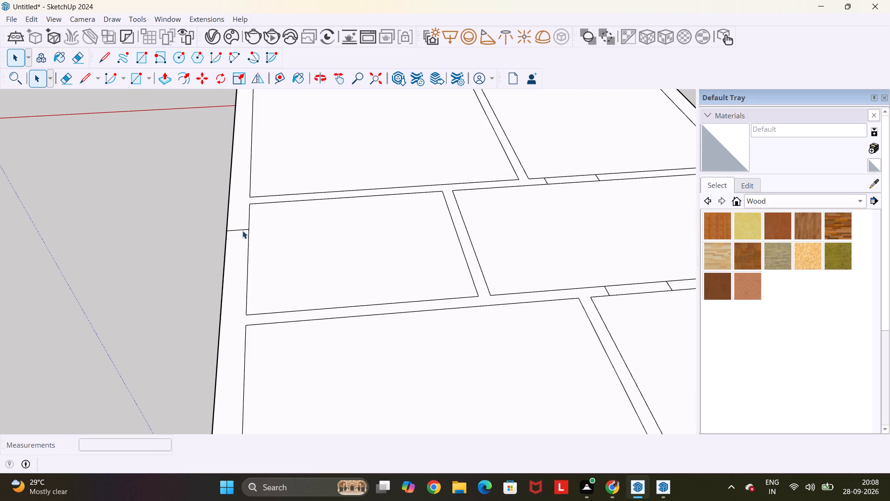
Place a parallel guide 1.5' toward the front from that line, and close the opening there with a rectangle across the wall.
key("t")
left_click(235, 230)
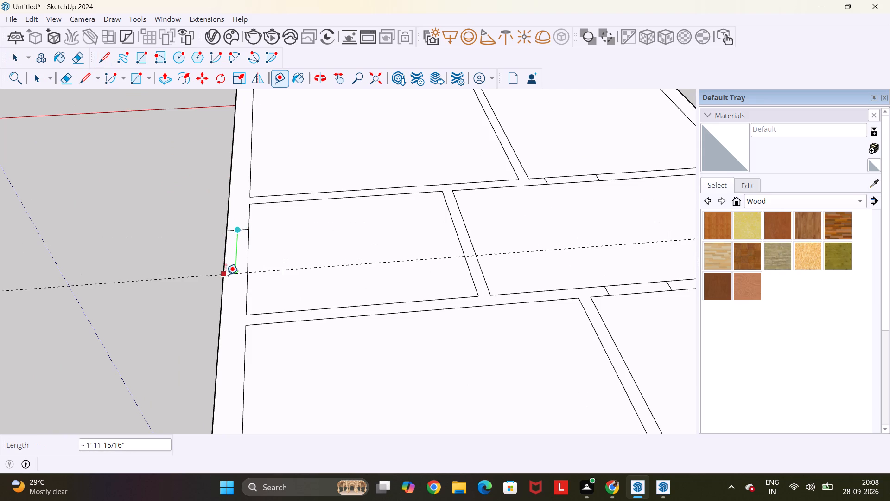
type("1.5'")
key("Return")
scroll(226, 273, "up", 3)
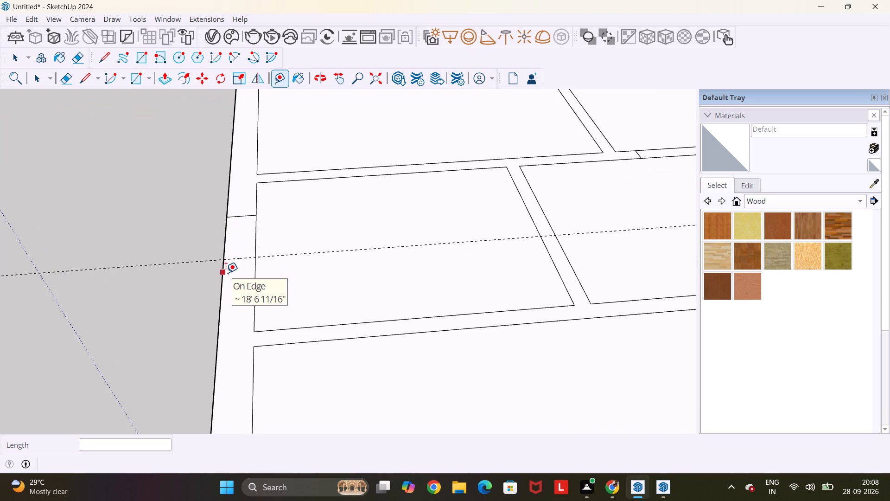
key("r")
left_click(222, 261)
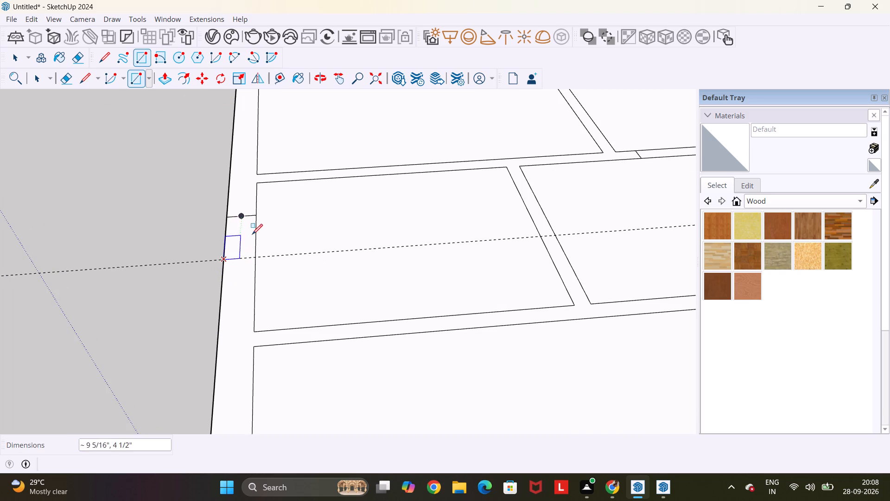
left_click(256, 216)
key("Escape")
key("space")
Delete all construction guides again.
scroll(255, 217, "down", 3)
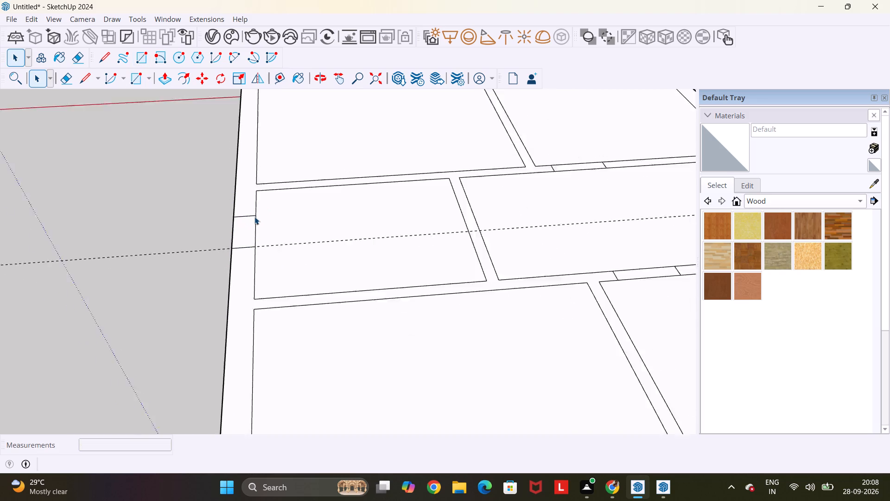
scroll(254, 217, "down", 15)
middle_click_drag(467, 226, 256, 251)
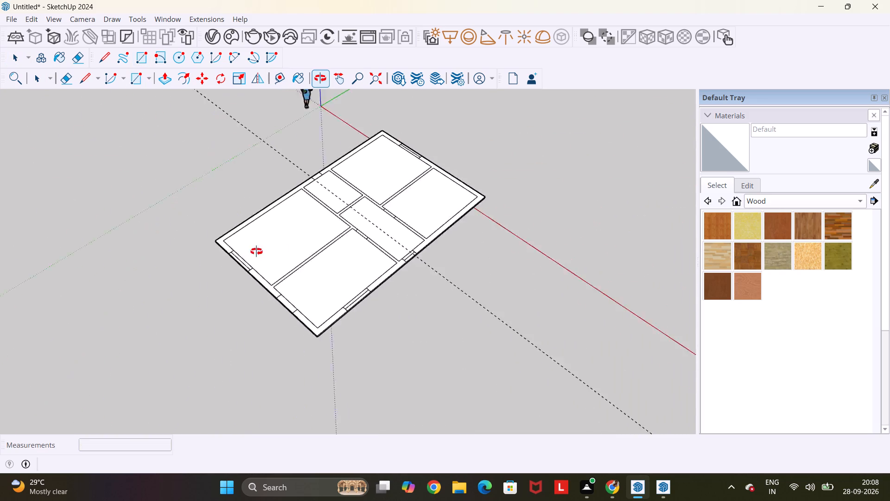
middle_click_drag(256, 251, 146, 240)
scroll(146, 240, "down", 2)
middle_click_drag(382, 238, 340, 232)
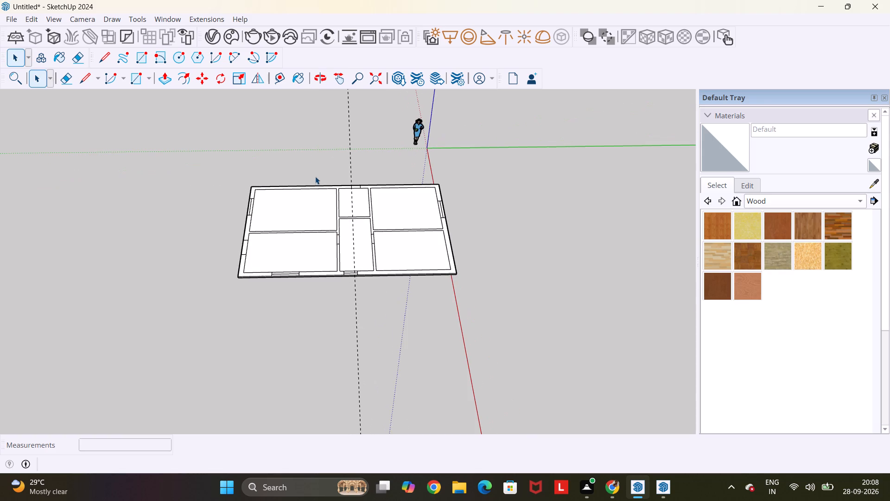
left_click(38, 18)
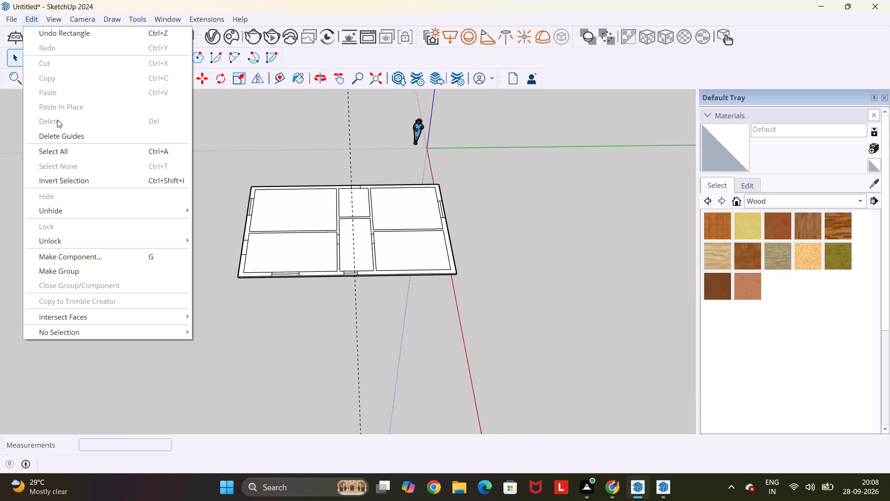
left_click(57, 135)
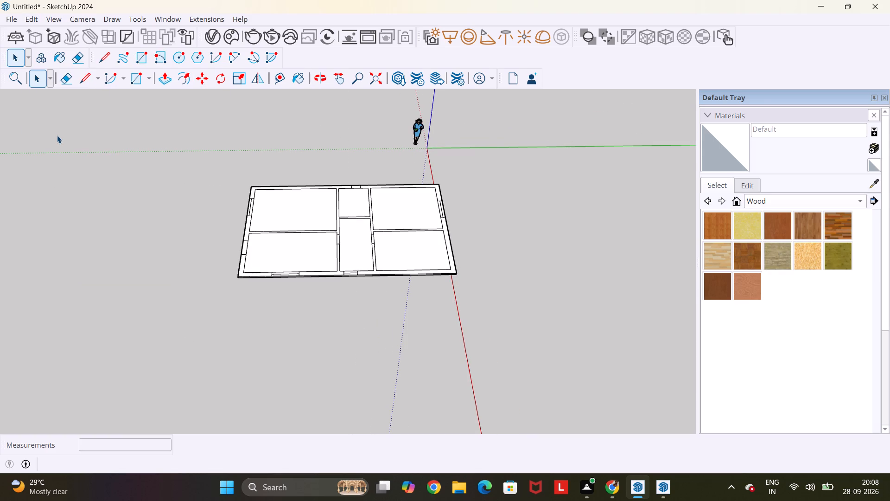
Push/Pull the main connected wall face up 10', leaving the door and window openings at slab level.
middle_click_drag(183, 220, 521, 307)
scroll(438, 283, "up", 4)
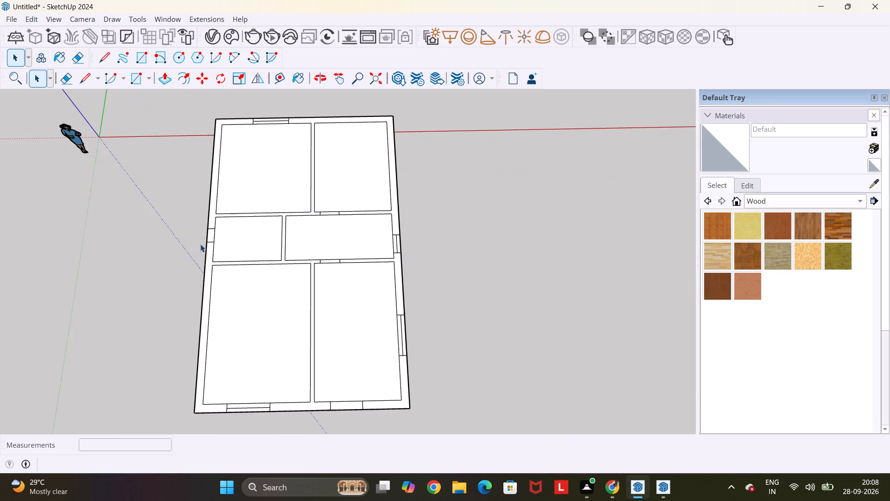
scroll(213, 225, "up", 3)
scroll(213, 225, "down", 5)
key("p")
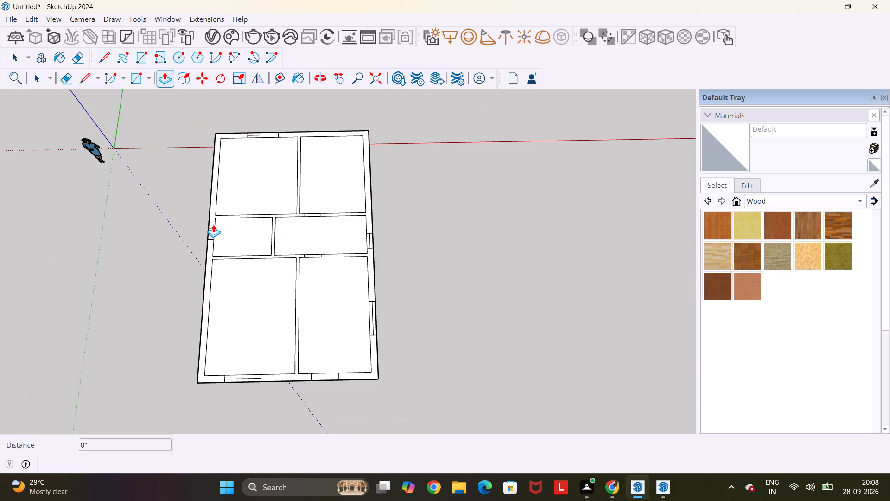
scroll(213, 225, "up", 6)
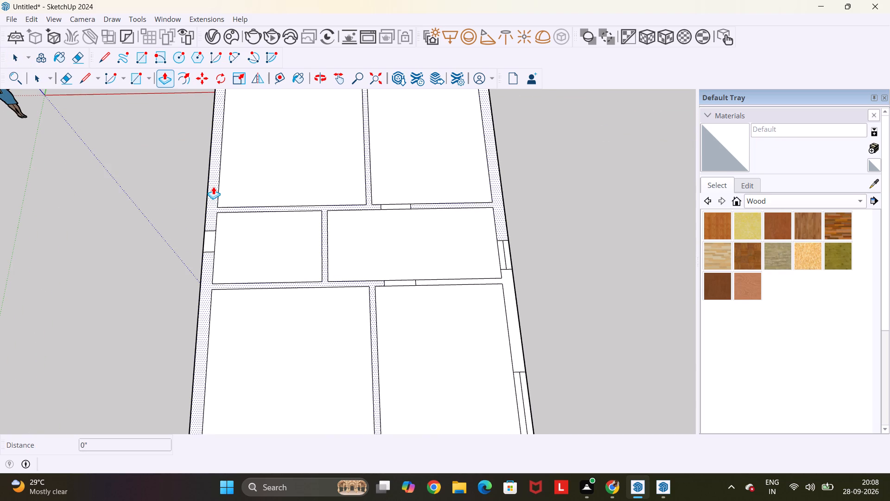
left_click(213, 186)
scroll(209, 126, "down", 5)
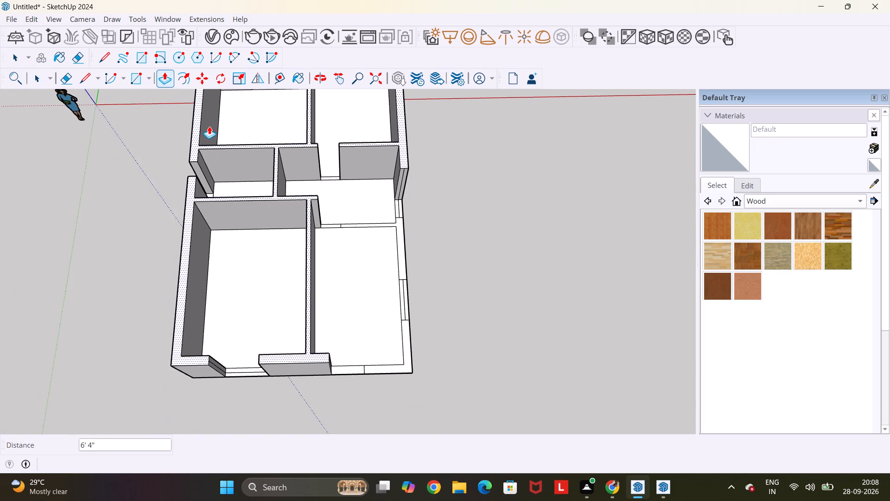
type("10'")
key("Return")
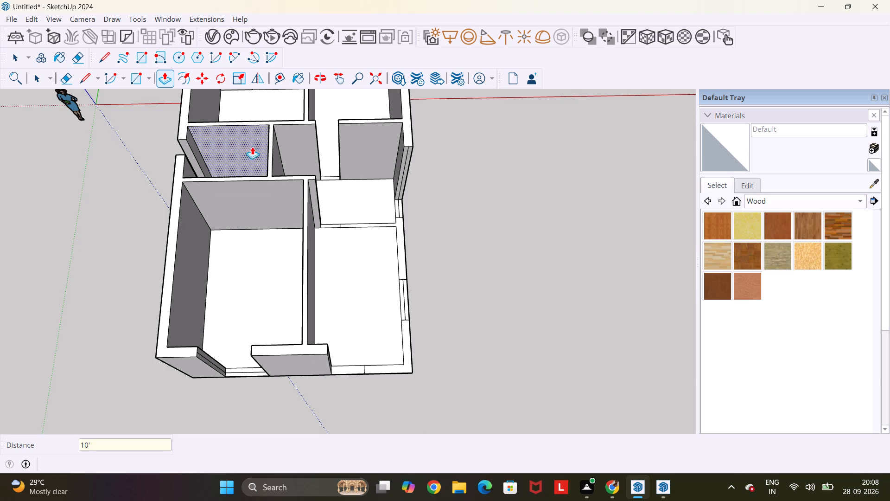
Push/Pull the remaining low wall faces around the smaller front room, its side wall with attached partition and the front corner piece, up 10'.
scroll(391, 176, "up", 4)
scroll(390, 213, "up", 6)
double_click(418, 274)
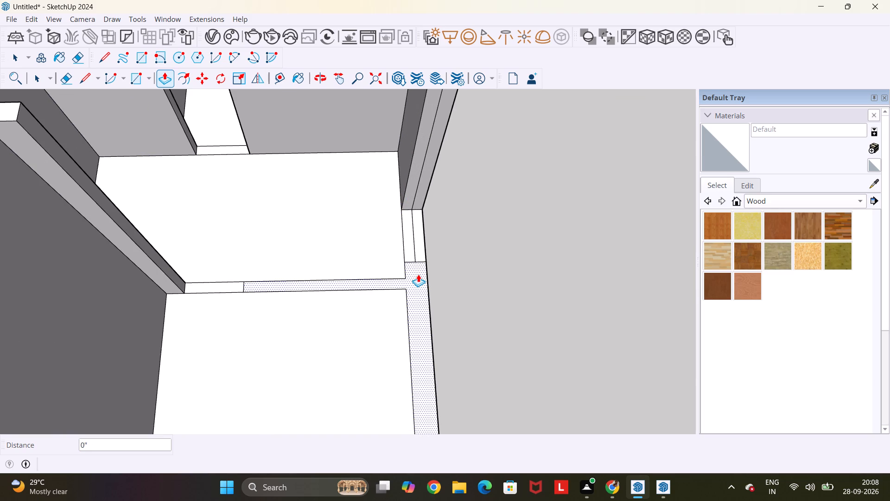
scroll(419, 274, "down", 13)
scroll(445, 403, "up", 4)
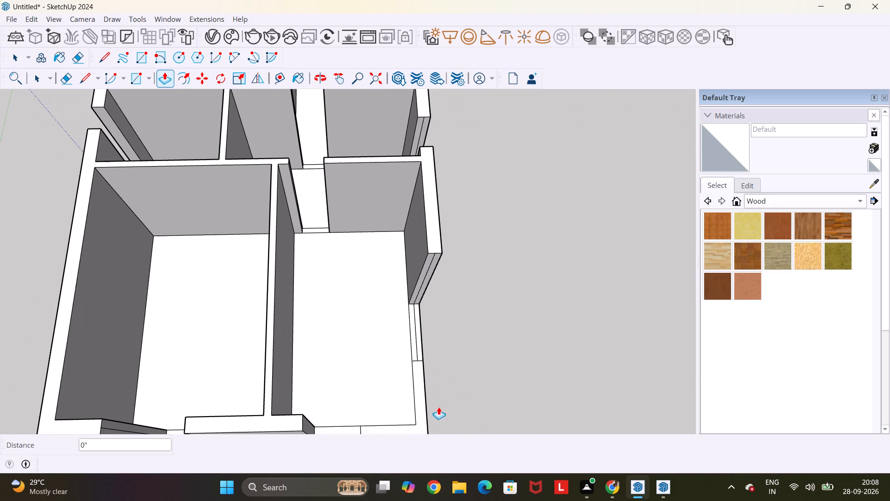
double_click(425, 411)
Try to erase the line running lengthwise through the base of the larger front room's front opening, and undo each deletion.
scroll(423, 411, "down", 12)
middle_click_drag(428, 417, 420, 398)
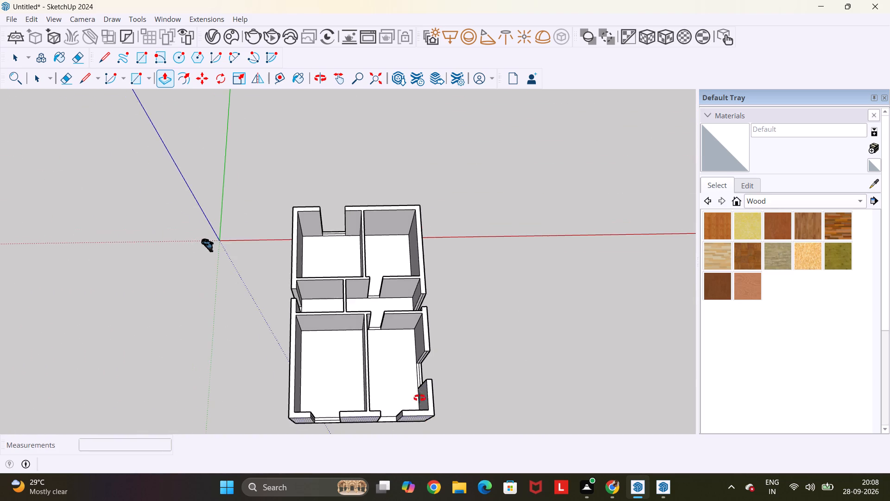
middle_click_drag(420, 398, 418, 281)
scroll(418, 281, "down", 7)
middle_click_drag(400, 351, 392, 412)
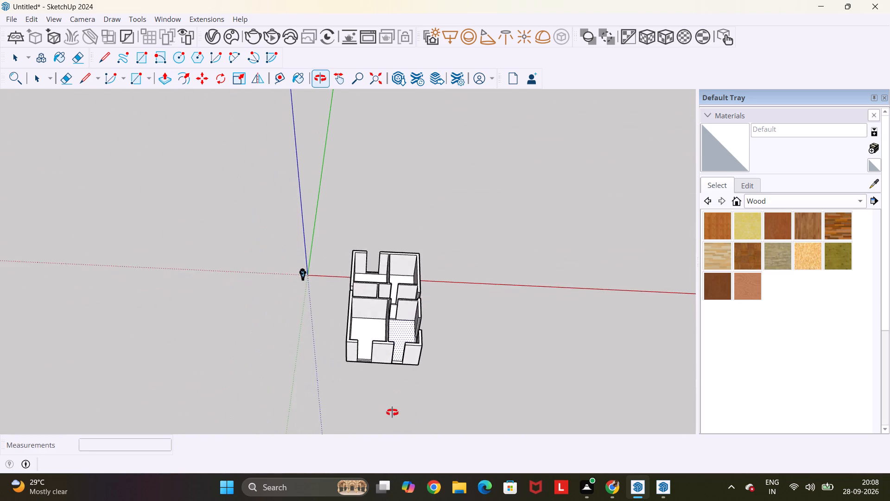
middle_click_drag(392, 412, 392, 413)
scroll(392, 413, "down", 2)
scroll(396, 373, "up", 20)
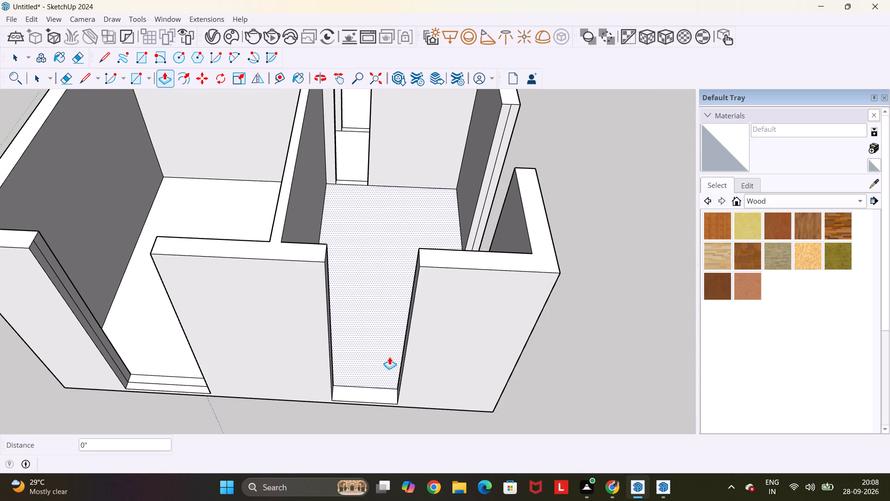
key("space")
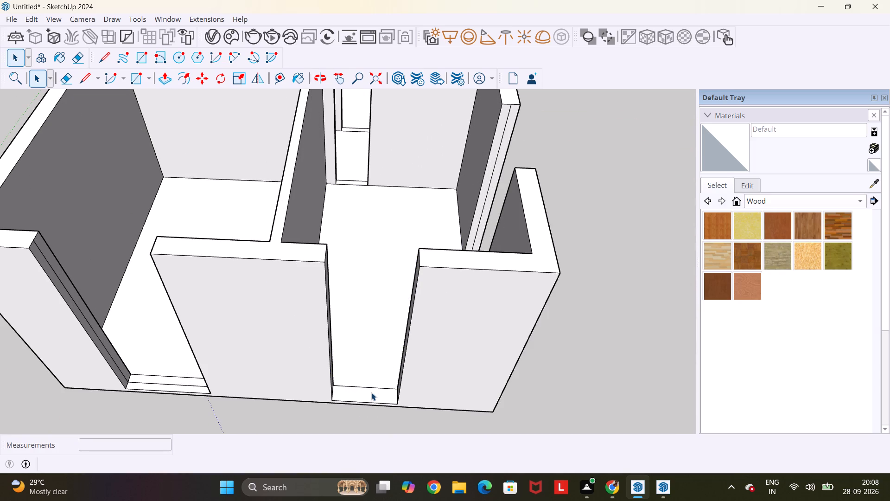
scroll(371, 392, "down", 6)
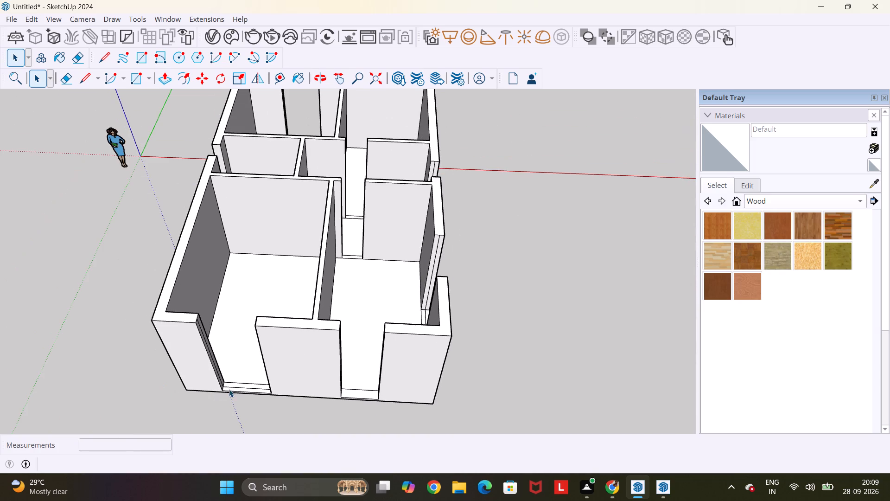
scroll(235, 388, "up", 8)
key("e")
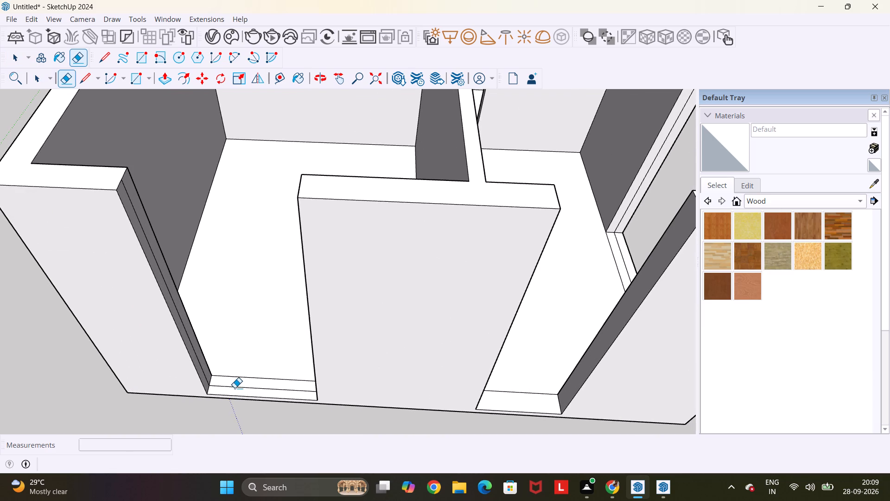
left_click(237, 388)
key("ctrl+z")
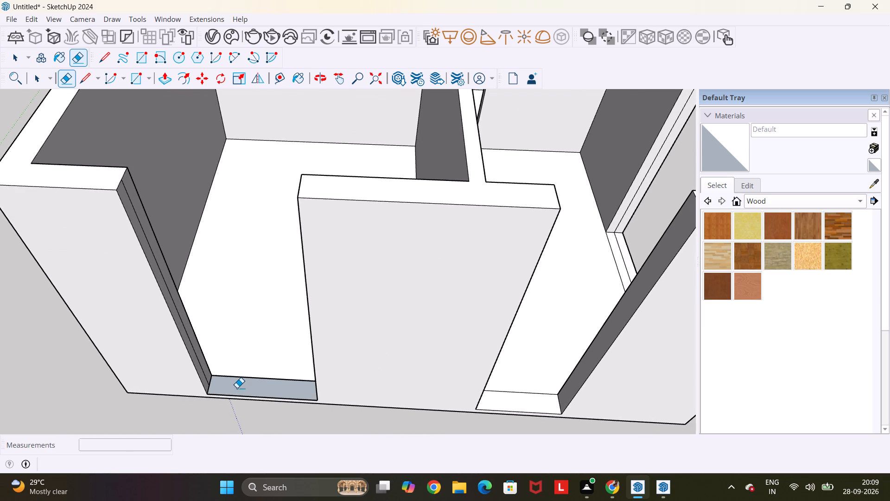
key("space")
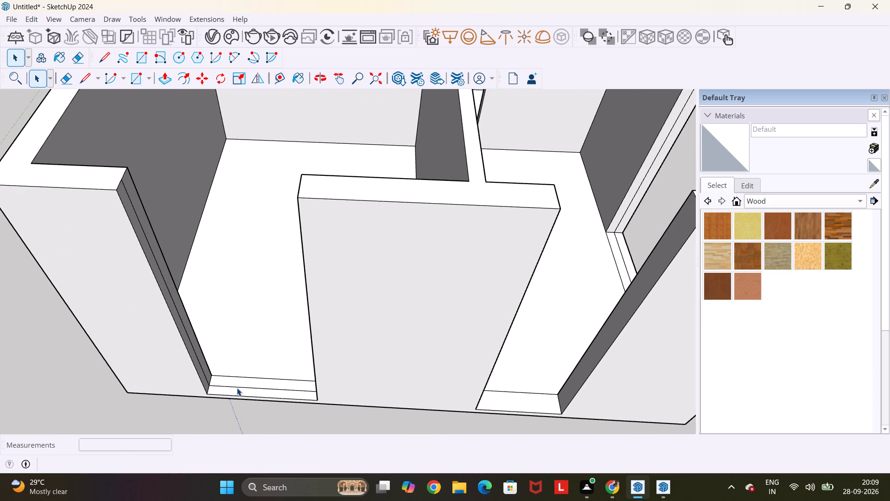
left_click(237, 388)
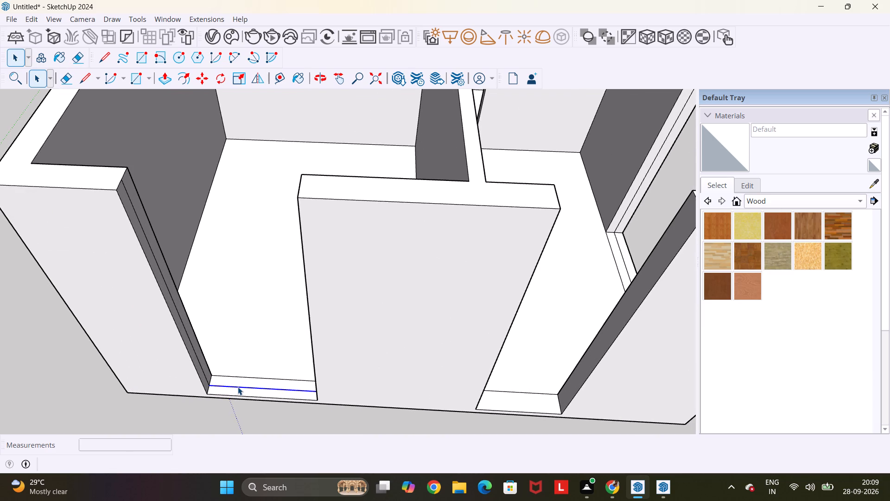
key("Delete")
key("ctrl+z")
Delete the line running lengthwise through the base of the larger front room's front opening.
scroll(238, 387, "up", 4)
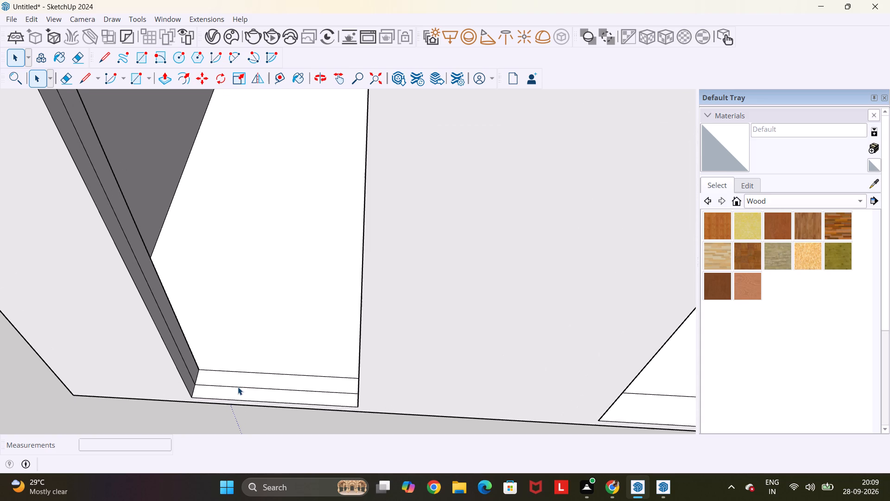
left_click(238, 387)
key("Delete")
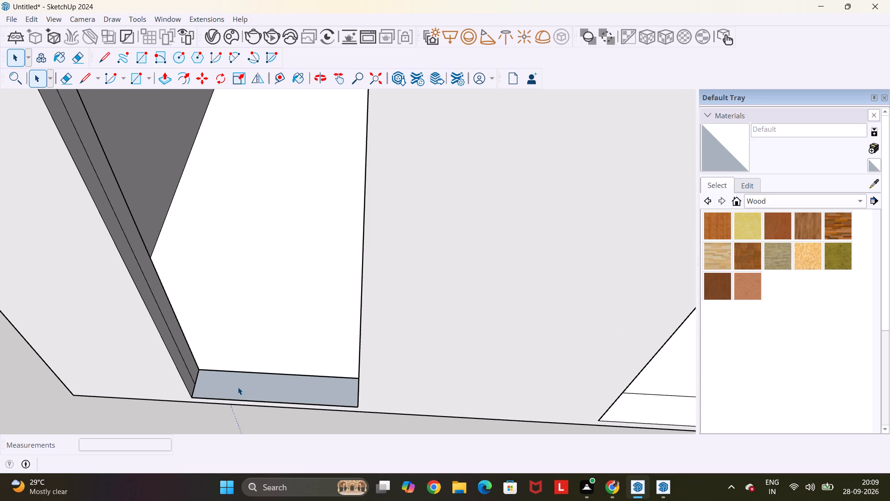
scroll(238, 387, "down", 6)
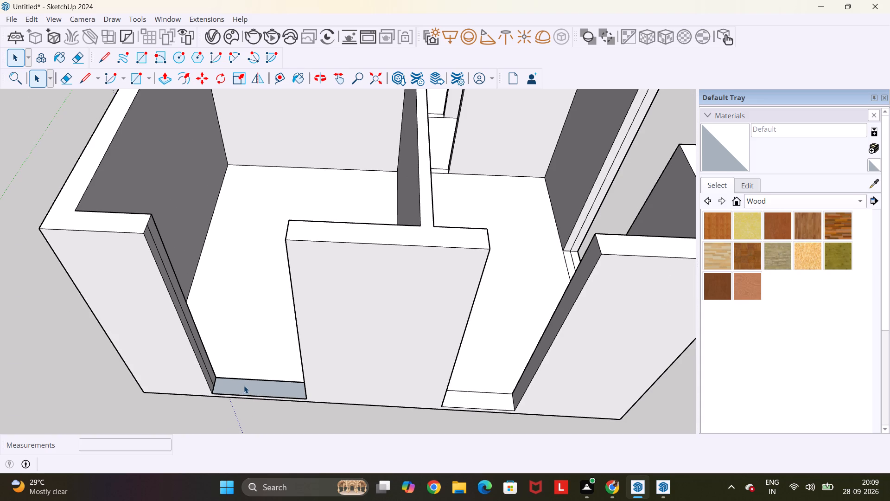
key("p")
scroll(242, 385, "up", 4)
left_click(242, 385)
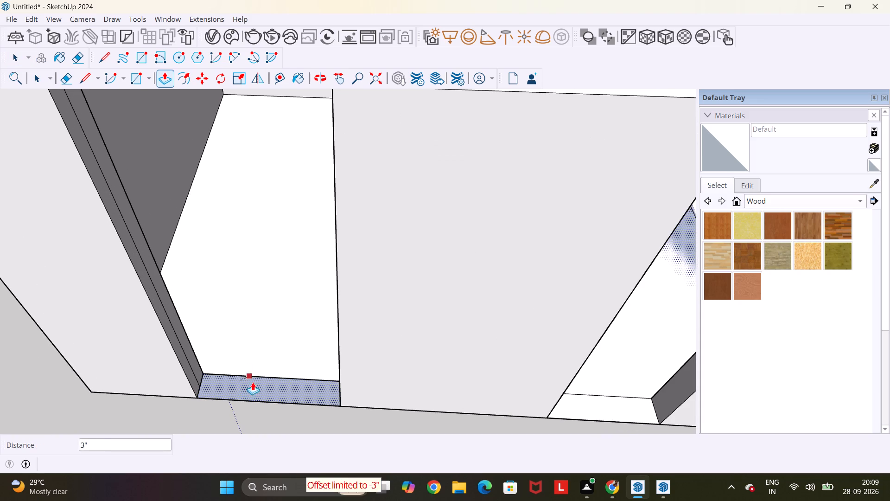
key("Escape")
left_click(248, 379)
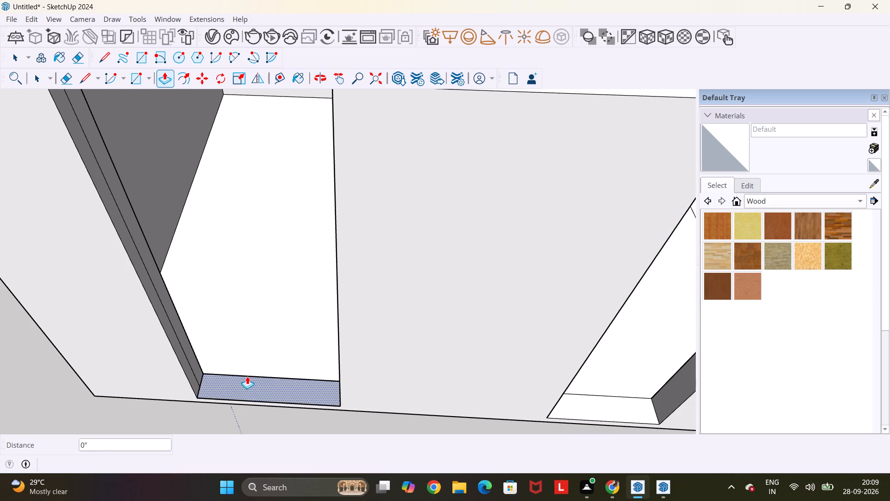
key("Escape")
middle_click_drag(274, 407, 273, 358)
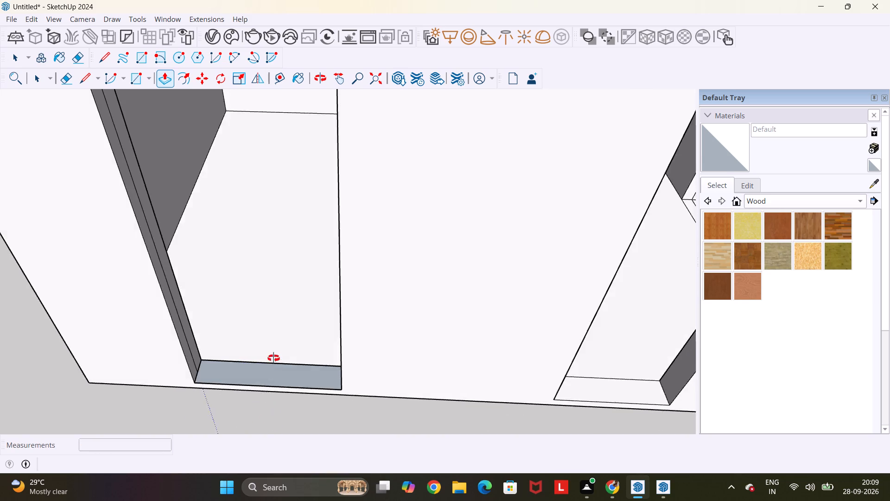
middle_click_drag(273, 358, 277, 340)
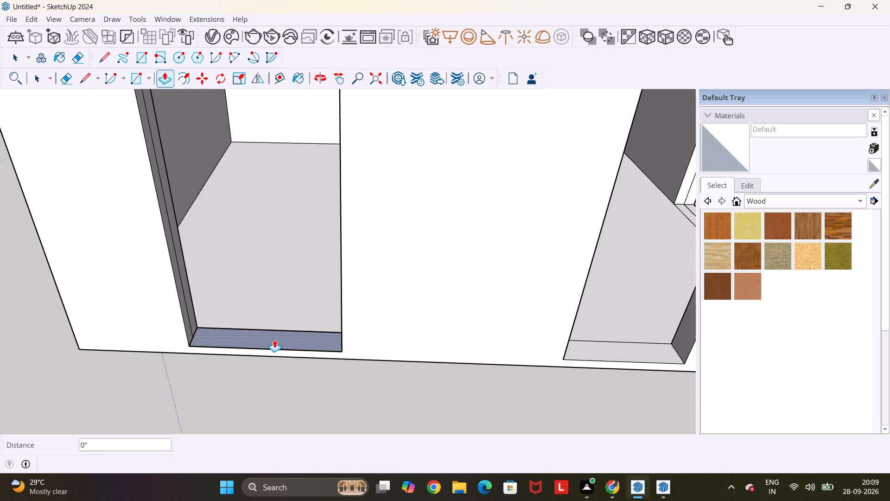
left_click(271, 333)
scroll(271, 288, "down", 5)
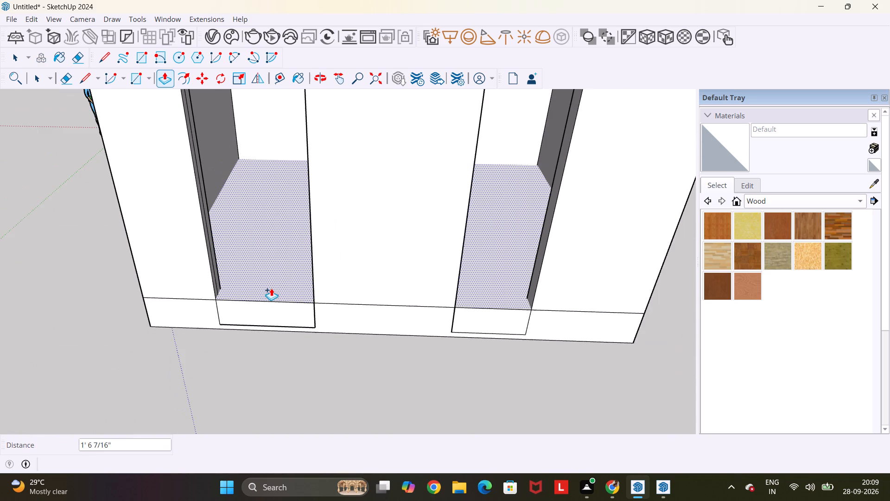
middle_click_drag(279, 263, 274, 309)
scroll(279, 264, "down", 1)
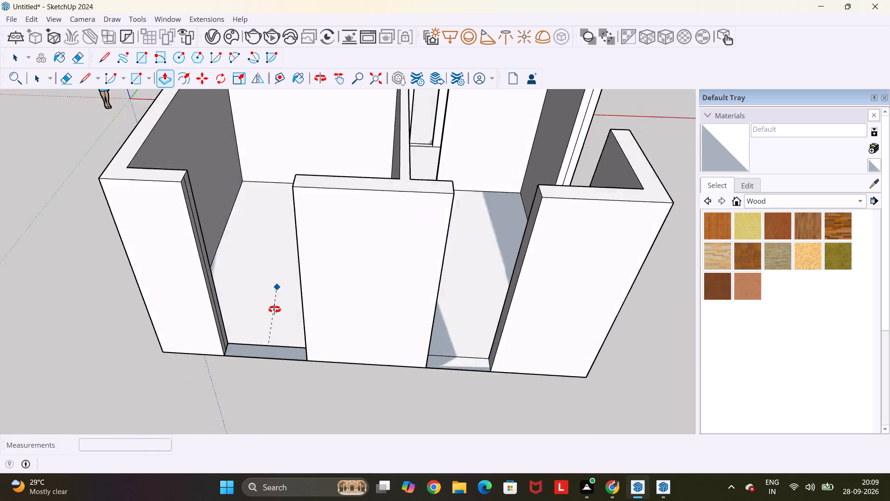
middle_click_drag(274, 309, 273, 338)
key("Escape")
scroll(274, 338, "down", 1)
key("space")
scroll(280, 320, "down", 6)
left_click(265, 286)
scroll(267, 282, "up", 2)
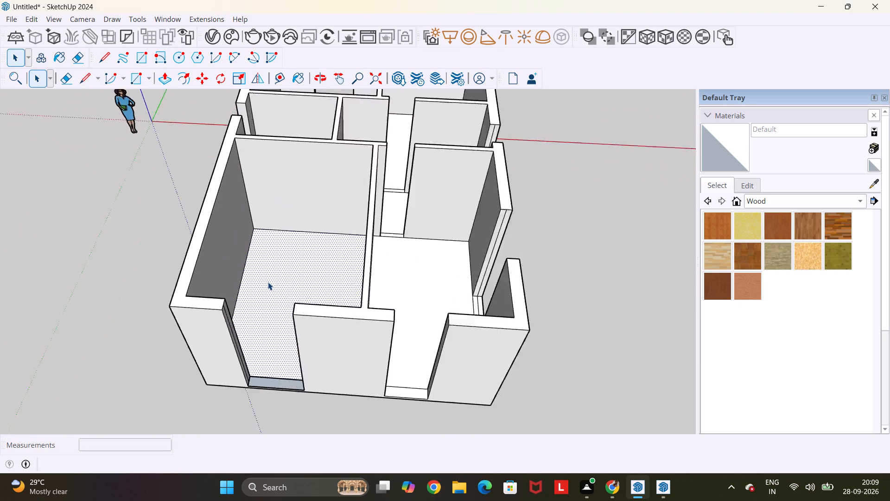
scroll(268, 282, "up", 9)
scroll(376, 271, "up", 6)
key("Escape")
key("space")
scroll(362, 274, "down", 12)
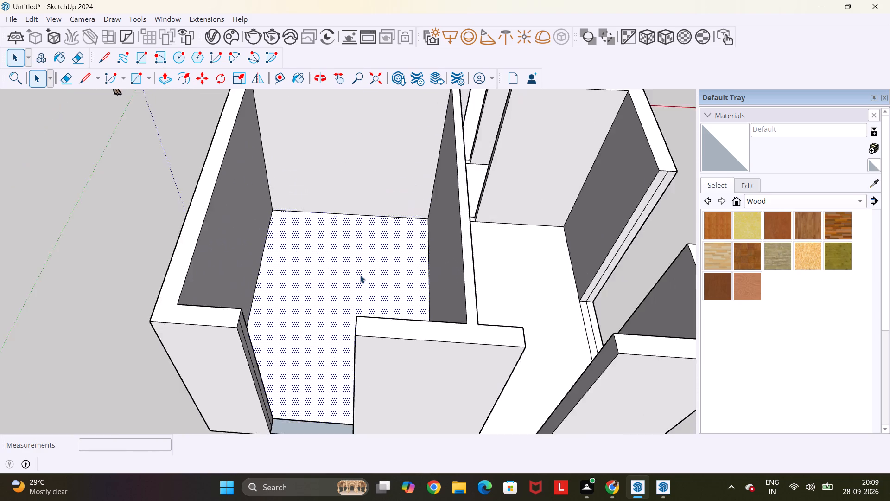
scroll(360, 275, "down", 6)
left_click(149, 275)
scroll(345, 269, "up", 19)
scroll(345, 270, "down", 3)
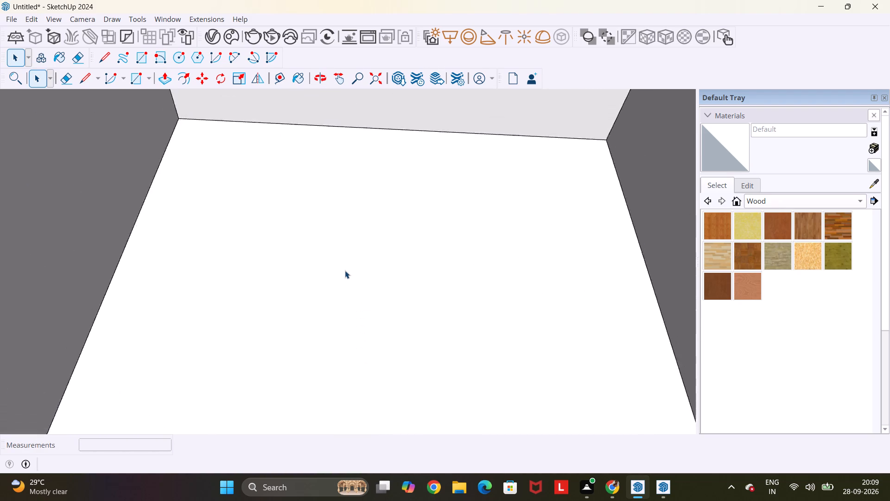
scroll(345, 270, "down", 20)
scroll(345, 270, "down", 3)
Delete the line running lengthwise through the base of the window opening in the rear wall.
middle_click_drag(345, 332, 331, 208)
scroll(331, 208, "up", 1)
middle_click_drag(478, 335, 111, 322)
middle_click_drag(474, 315, 140, 356)
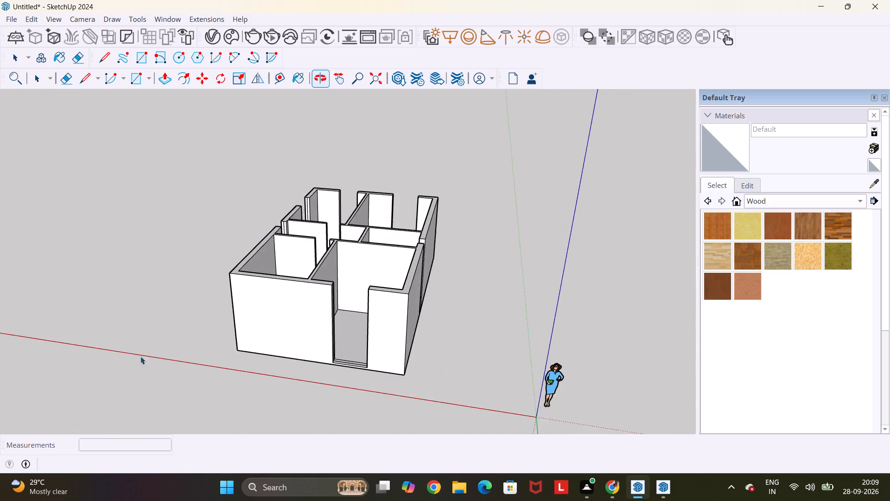
middle_click_drag(140, 356, 136, 354)
scroll(394, 365, "up", 10)
left_click(322, 369)
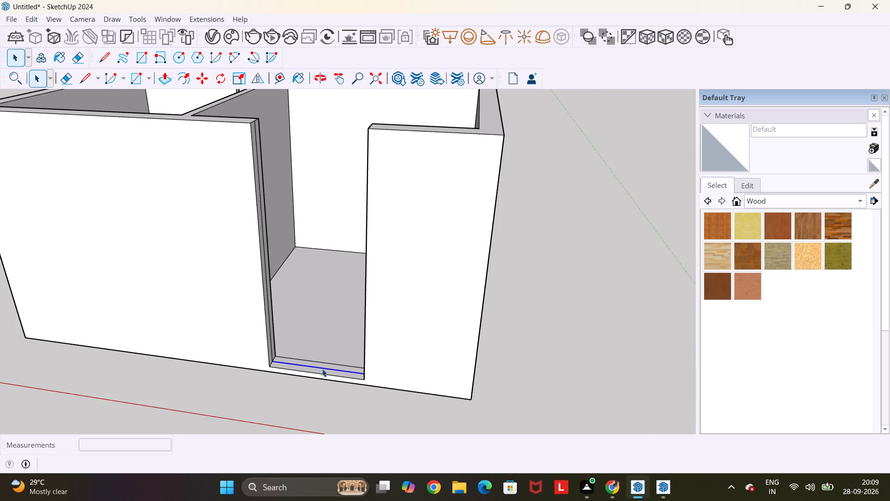
key("Delete")
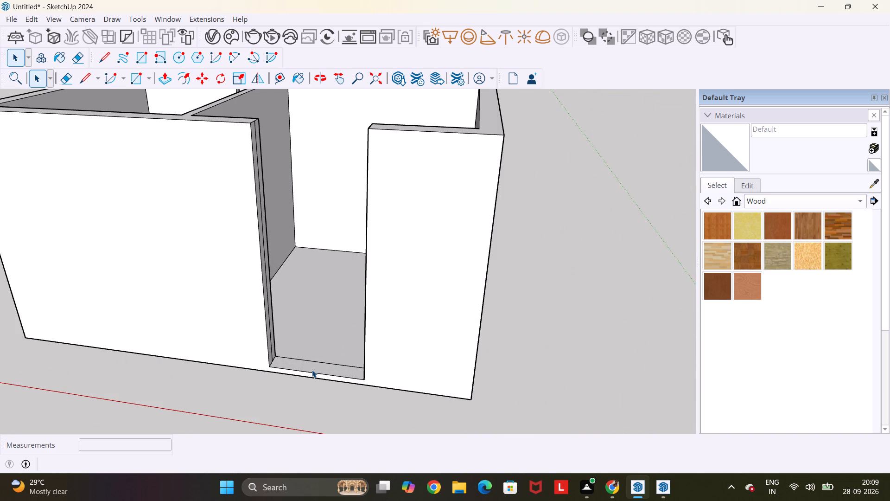
Push/Pull the base of the rear window opening up 3' to form a sill.
key("p")
scroll(312, 370, "up", 4)
left_click(311, 366)
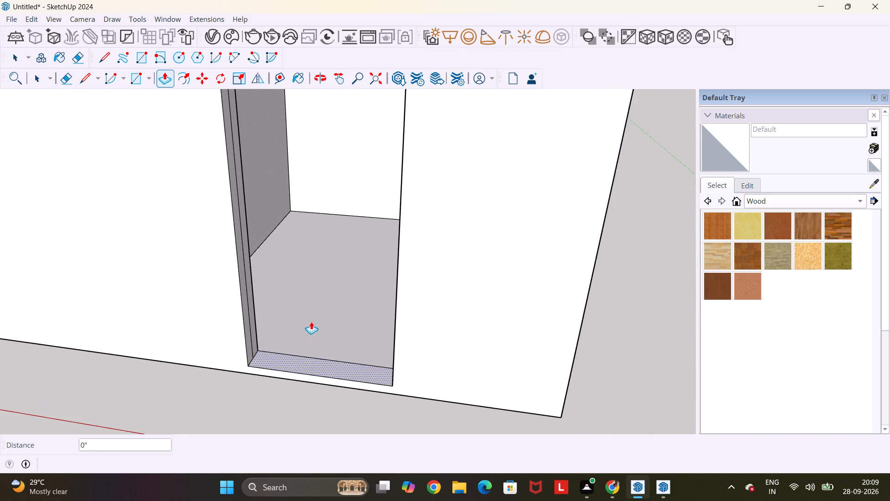
scroll(311, 300, "down", 5)
type("3'")
key("Return")
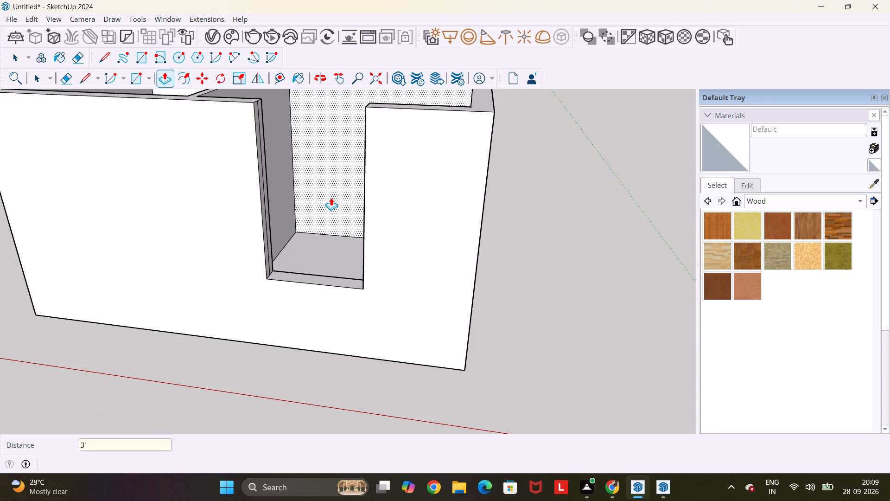
Push/Pull the top of the rear window sill up a further 4', keeping the edges at sill level.
scroll(331, 198, "down", 1)
middle_click_drag(331, 197, 331, 262)
scroll(331, 270, "down", 2)
scroll(321, 333, "up", 5)
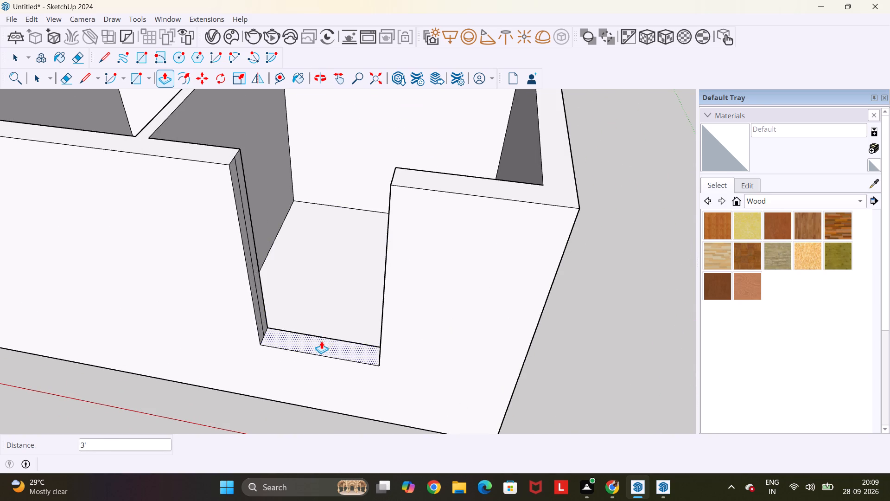
left_click(321, 341)
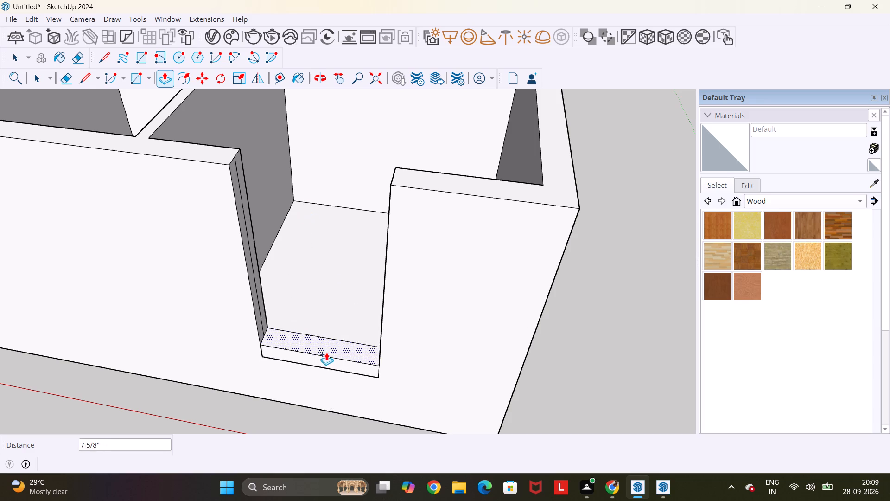
type("4'")
key("Return")
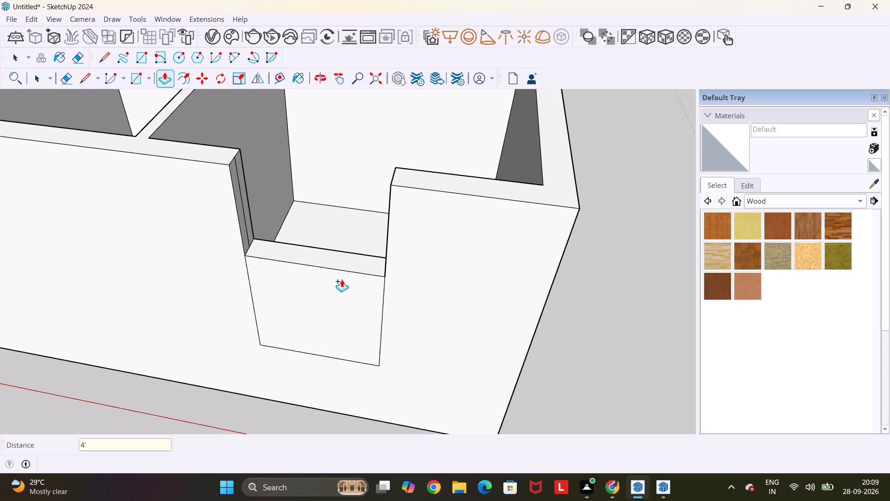
Draw a 9" line across the rear window's jamb where it meets the top of the 4' infill.
middle_click_drag(315, 249, 375, 267)
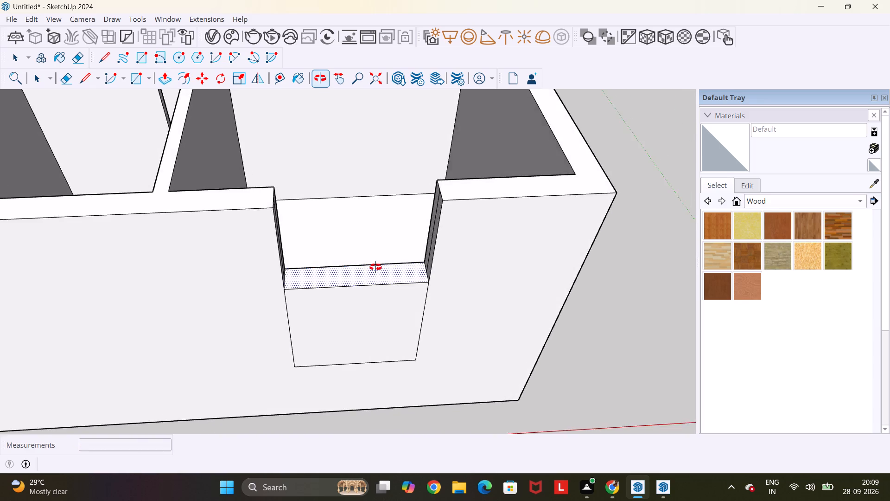
middle_click_drag(375, 267, 473, 272)
key("l")
scroll(481, 260, "up", 4)
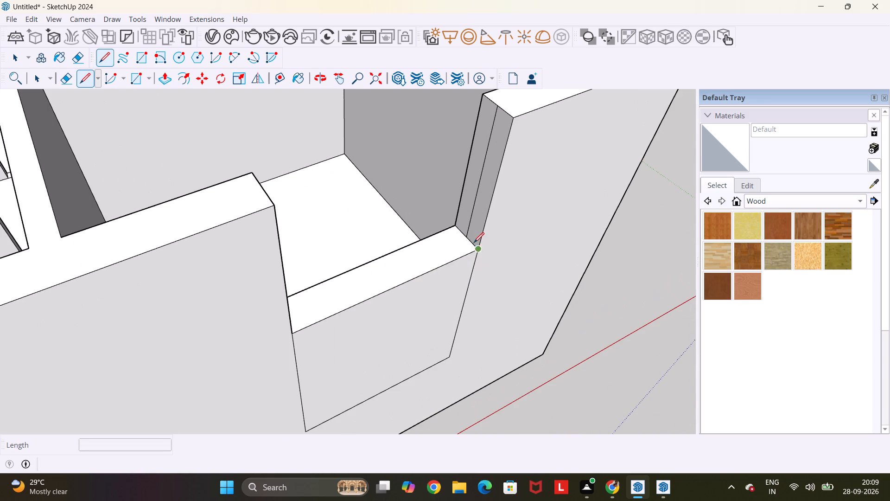
left_click(478, 247)
left_click(454, 222)
Push/Pull both strips of the rear window's jamb above the 4' infill across the opening to form the lintel.
scroll(459, 218, "down", 1)
key("p")
double_click(480, 206)
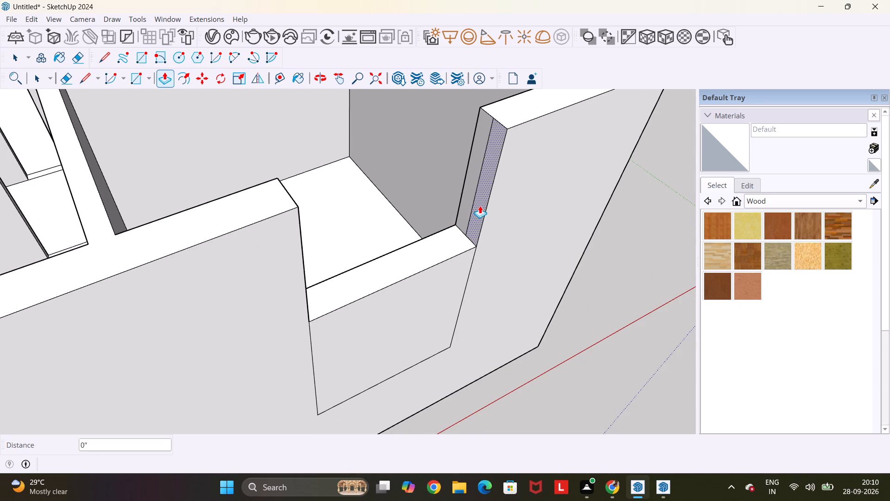
middle_click_drag(405, 163, 654, 259)
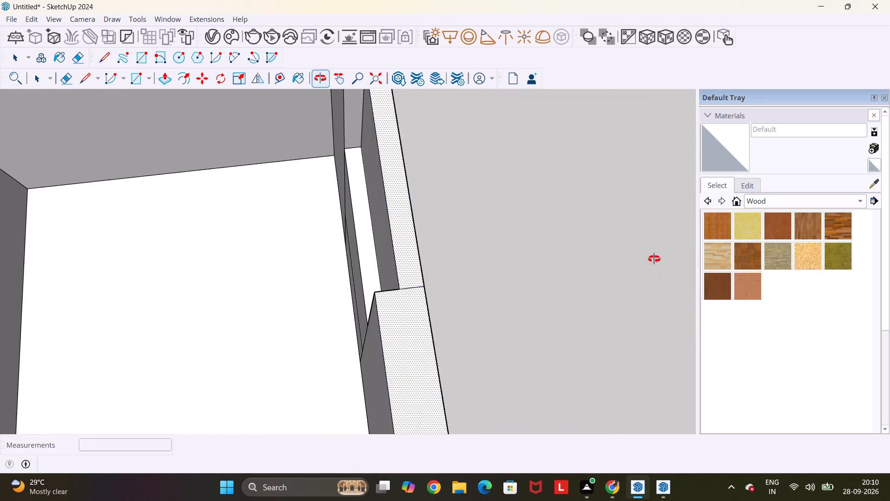
middle_click_drag(654, 259, 666, 249)
scroll(343, 133, "up", 3)
double_click(341, 128)
Erase the leftover short edge on the wall top and the vertical edge above the window on the rear wall's outer face.
scroll(341, 127, "down", 6)
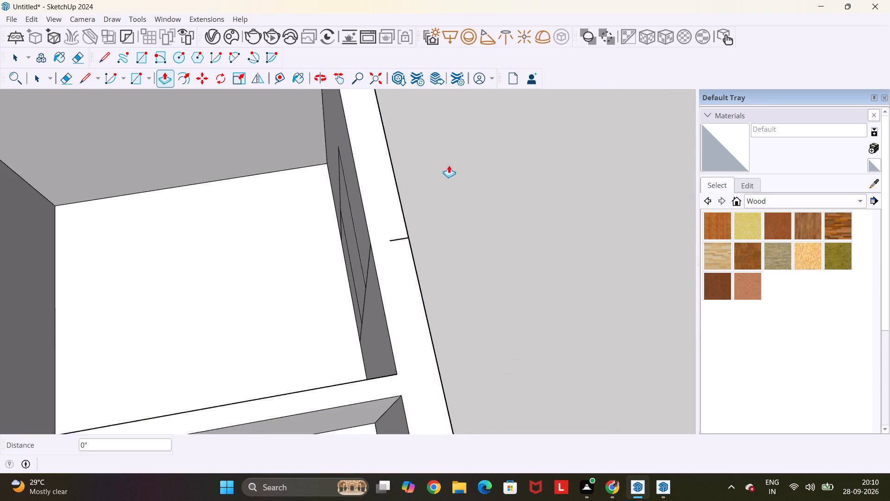
scroll(452, 167, "down", 1)
middle_click_drag(476, 182, 220, 162)
scroll(299, 187, "up", 3)
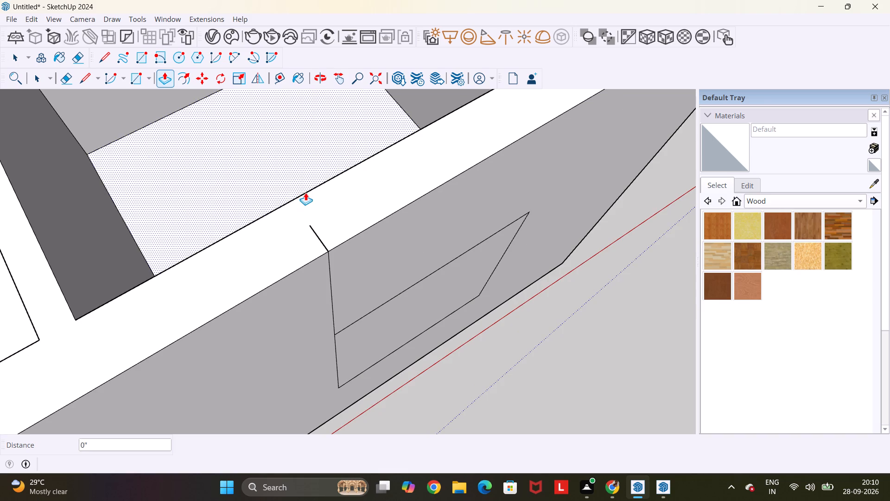
key("e")
left_click(313, 233)
scroll(377, 275, "down", 1)
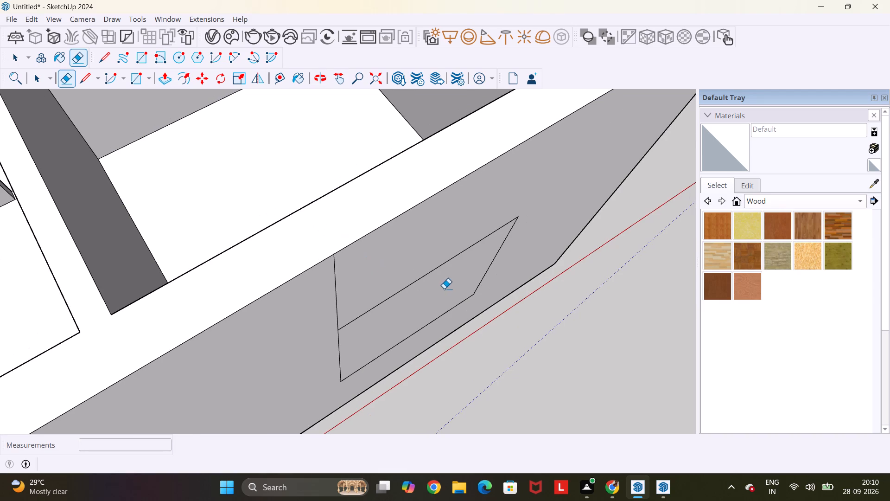
middle_click_drag(403, 266, 276, 190)
left_click(270, 185)
Push/Pull the rear window panel 9" through the wall thickness to cut out the opening.
scroll(269, 184, "down", 8)
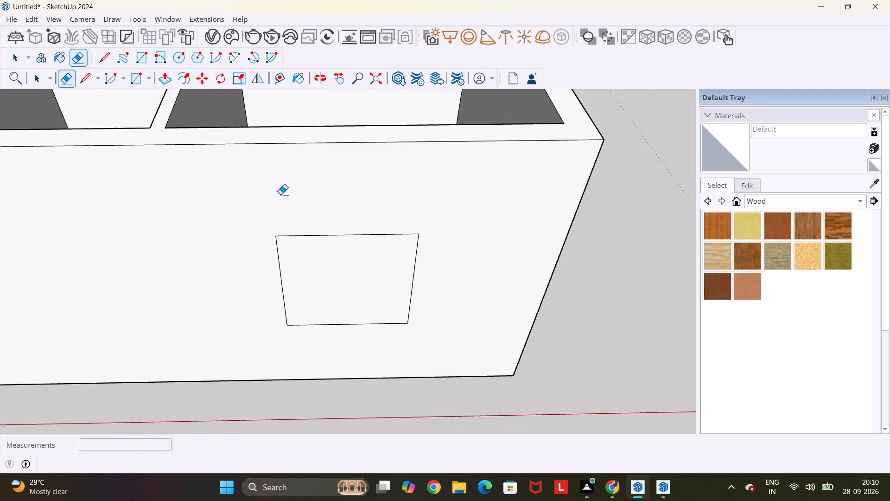
scroll(280, 194, "down", 3)
middle_click_drag(359, 207, 298, 243)
key("p")
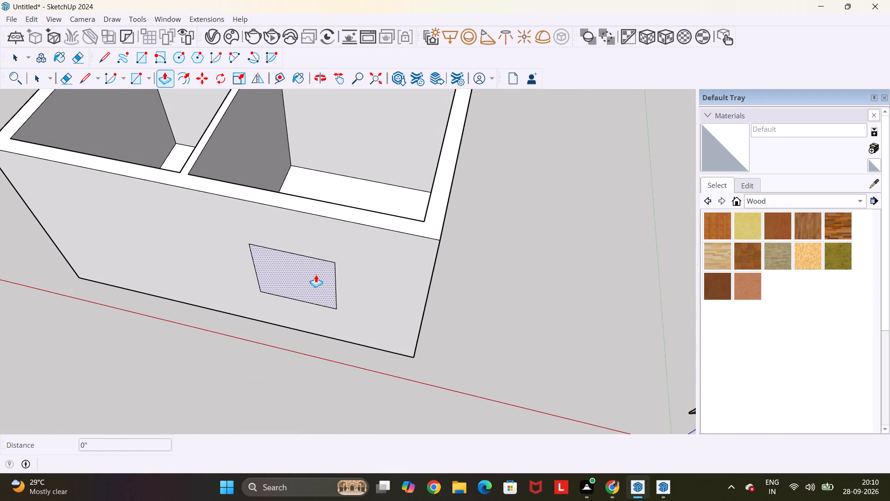
left_click(316, 275)
left_click(375, 209)
Erase the leftover vertical edge above the rear window on the room's inner wall face.
scroll(368, 212, "down", 1)
middle_click_drag(348, 251, 67, 228)
middle_click_drag(643, 234, 480, 261)
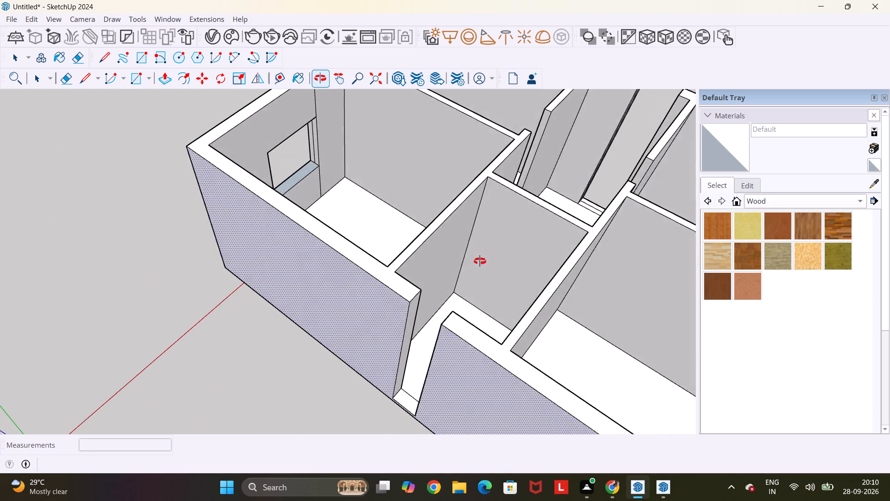
middle_click_drag(480, 261, 483, 271)
scroll(483, 271, "down", 8)
scroll(406, 181, "up", 11)
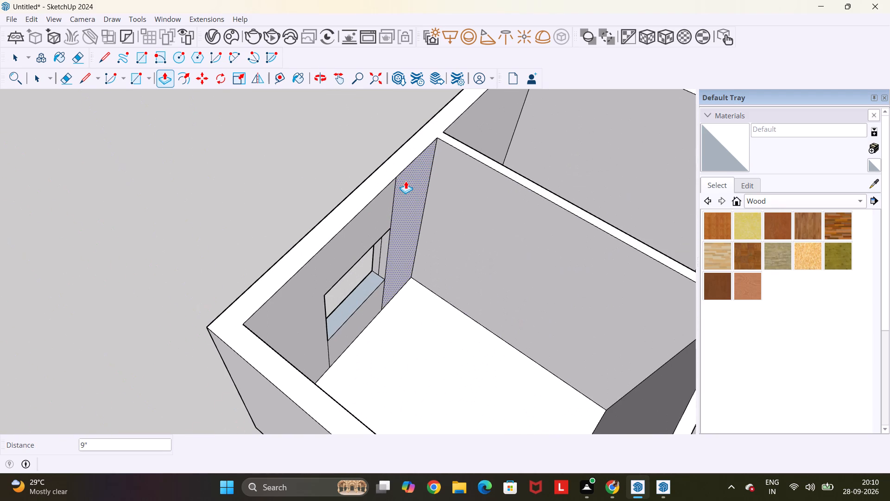
key("e")
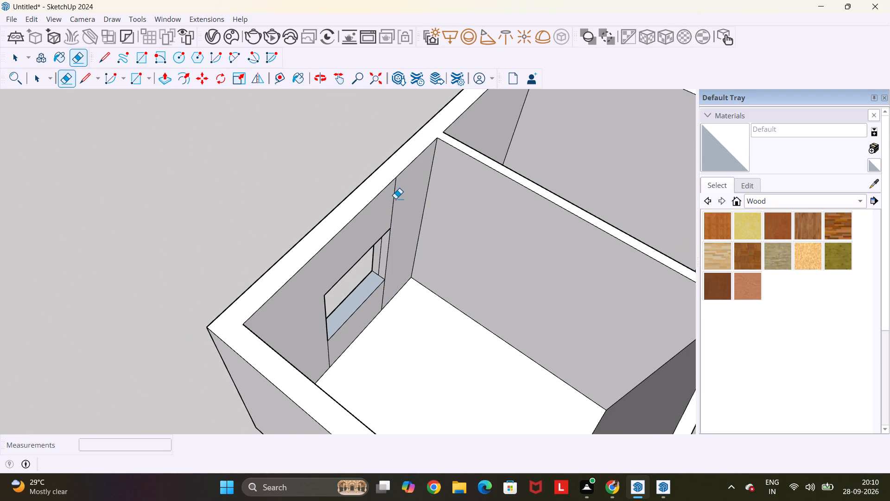
left_click(394, 199)
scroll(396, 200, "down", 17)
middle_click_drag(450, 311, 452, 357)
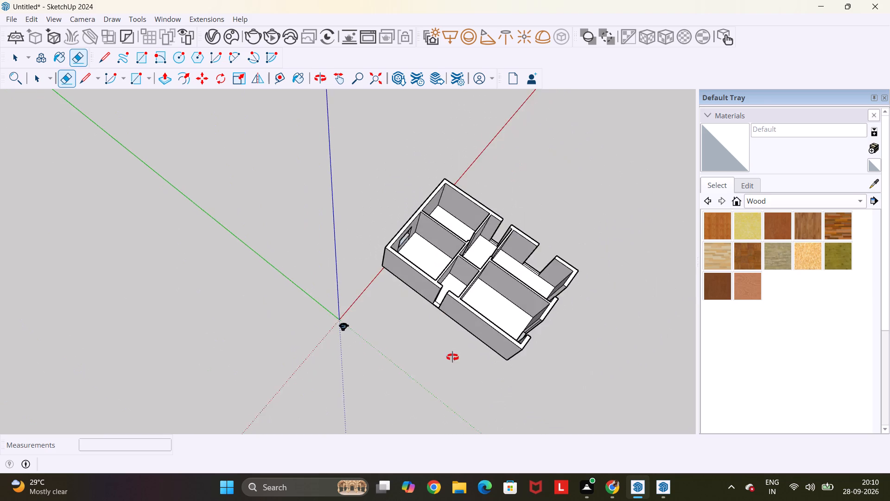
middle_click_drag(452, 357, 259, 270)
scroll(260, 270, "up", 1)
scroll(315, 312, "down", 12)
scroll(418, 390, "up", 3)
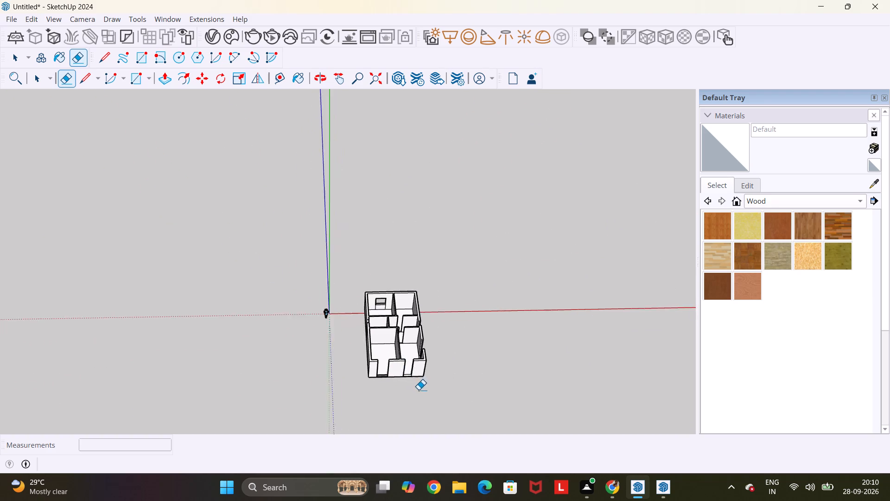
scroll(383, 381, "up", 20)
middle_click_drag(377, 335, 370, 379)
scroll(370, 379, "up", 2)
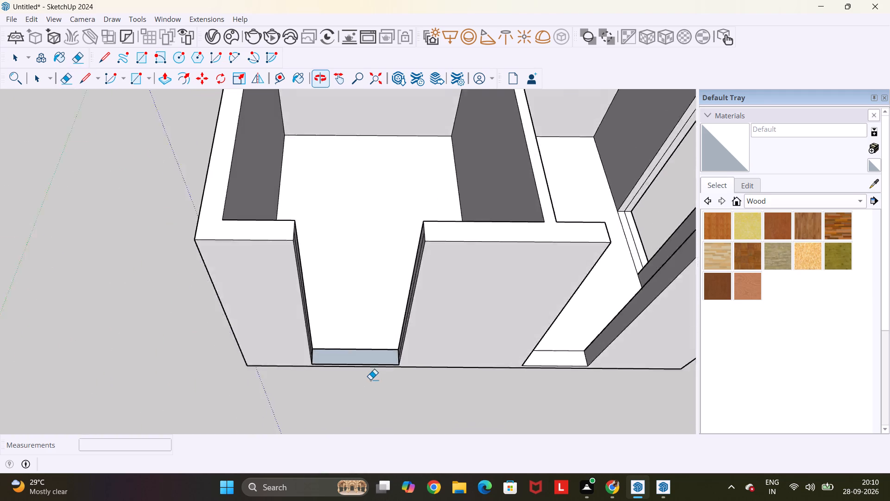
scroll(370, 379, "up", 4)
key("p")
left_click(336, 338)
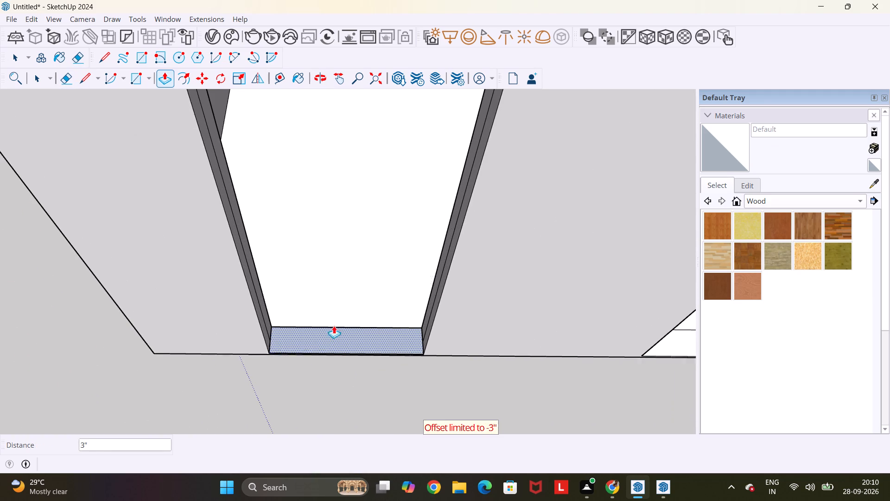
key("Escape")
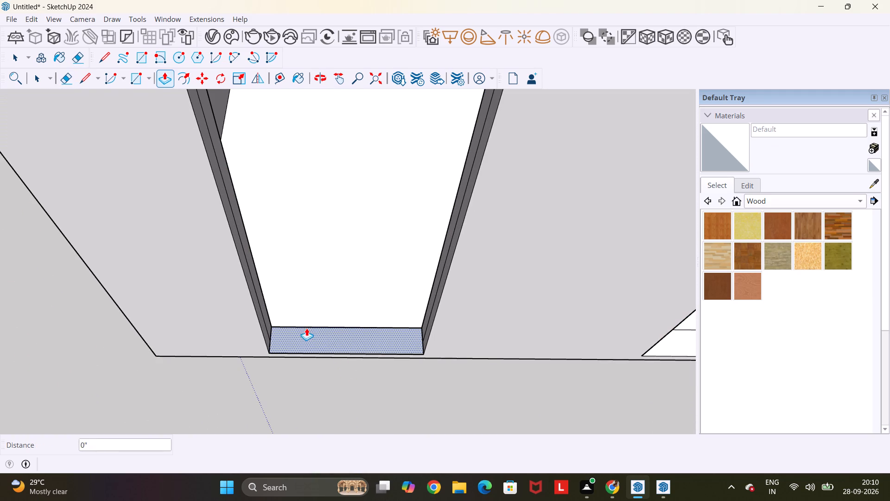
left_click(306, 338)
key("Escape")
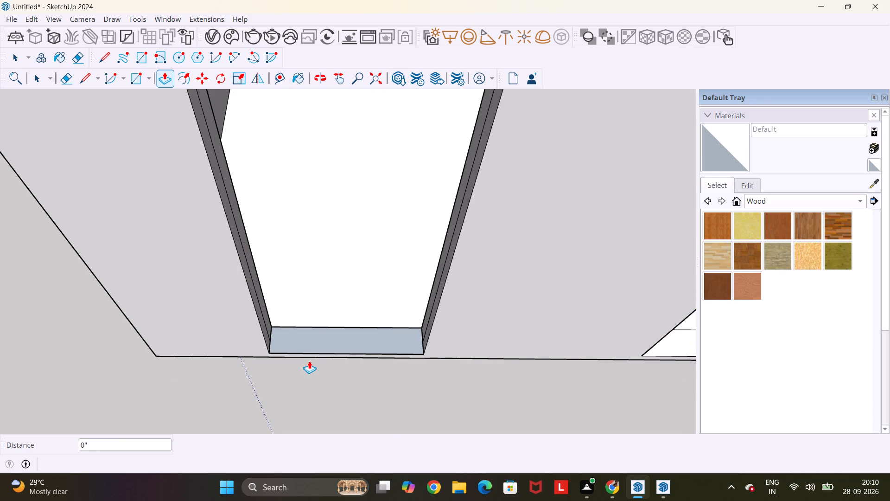
Draw lines along the base of the front wall at threshold level, from the wider opening's lower corners out to both wall ends.
scroll(308, 357, "down", 10)
middle_click_drag(434, 370, 413, 298)
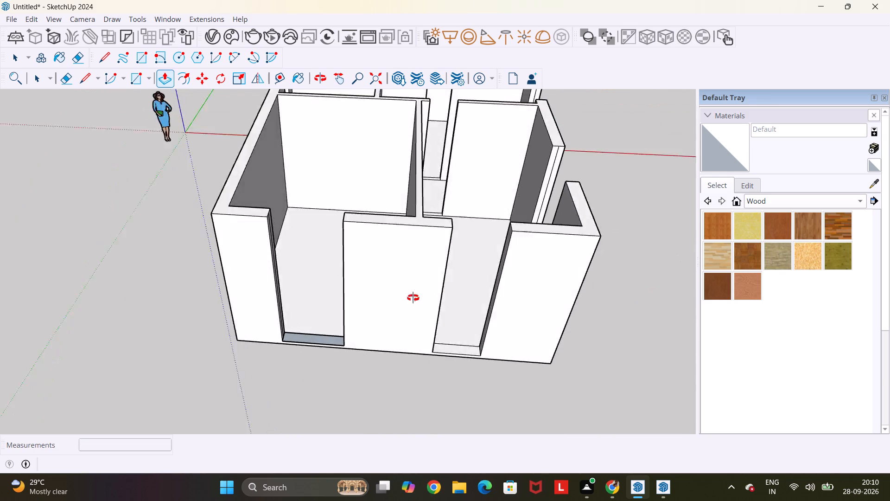
middle_click_drag(413, 298, 395, 225)
scroll(395, 225, "up", 4)
scroll(392, 227, "down", 4)
middle_click_drag(202, 278, 476, 274)
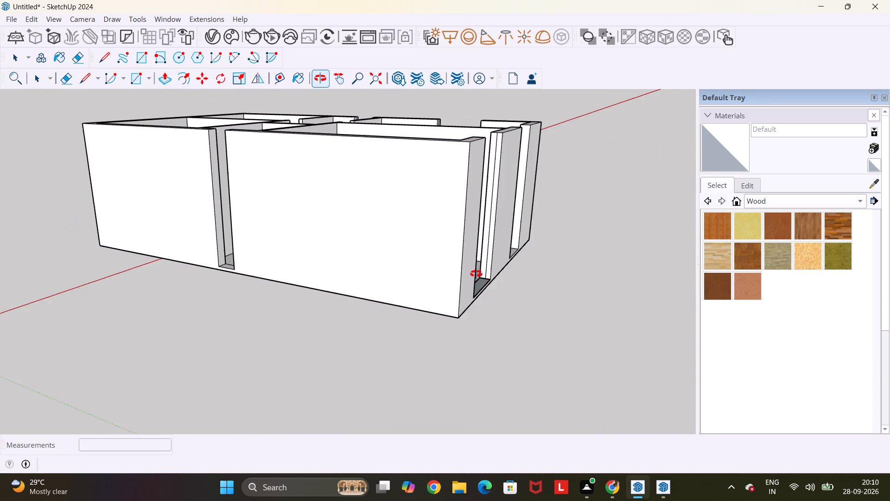
middle_click_drag(476, 274, 182, 267)
scroll(255, 276, "up", 6)
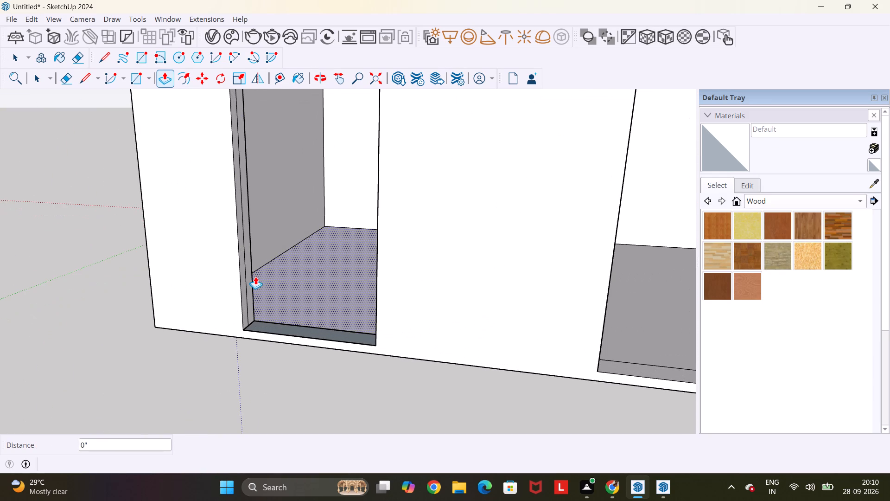
key("l")
left_click(247, 330)
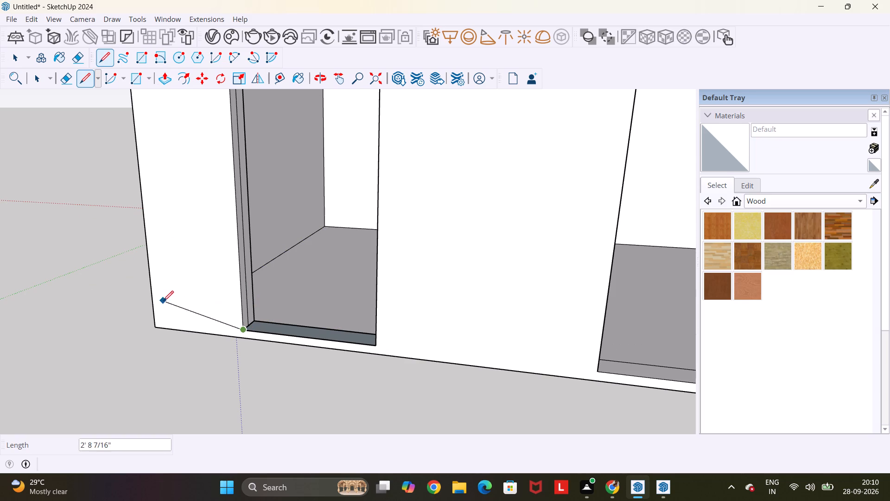
left_click(156, 316)
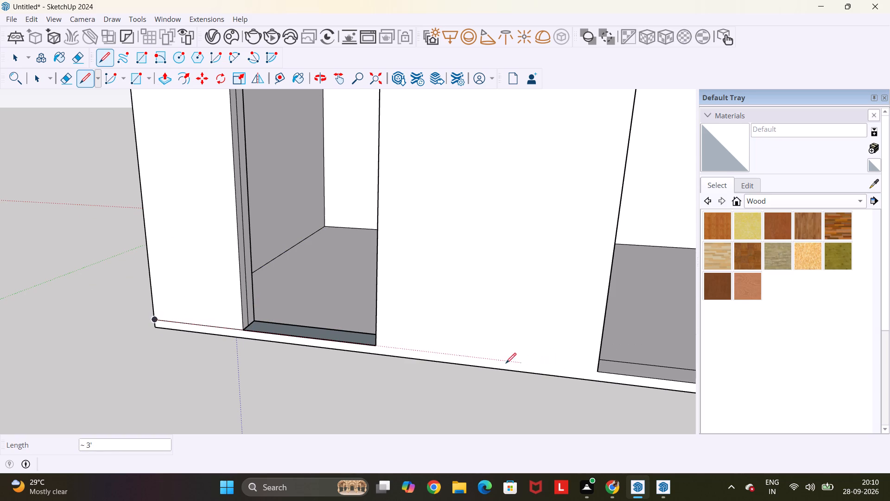
left_click(375, 347)
scroll(375, 347, "down", 12)
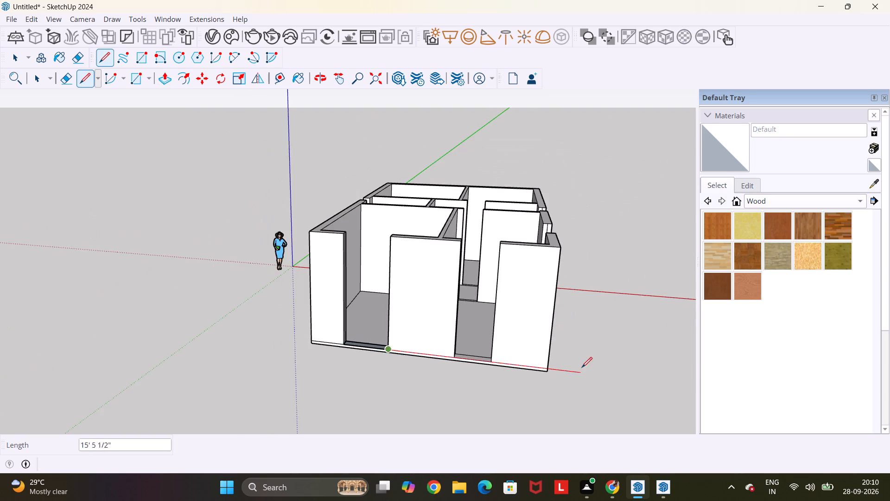
scroll(582, 367, "up", 4)
scroll(531, 361, "up", 6)
left_click(545, 375)
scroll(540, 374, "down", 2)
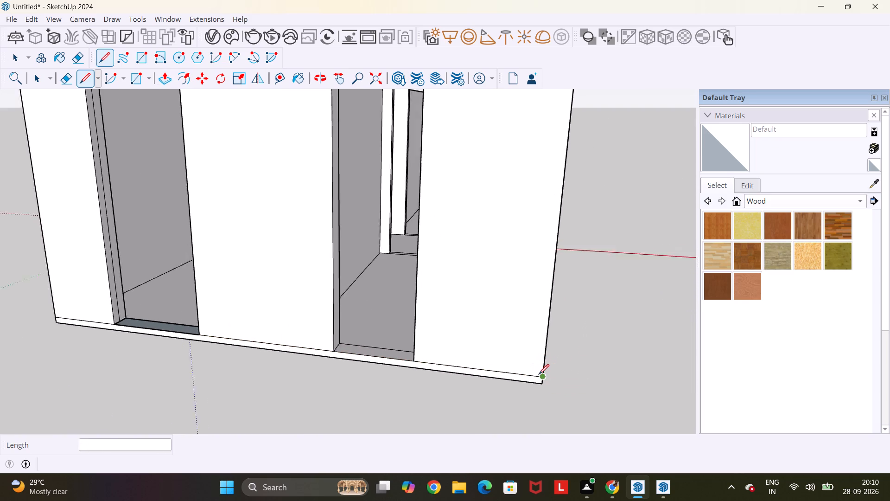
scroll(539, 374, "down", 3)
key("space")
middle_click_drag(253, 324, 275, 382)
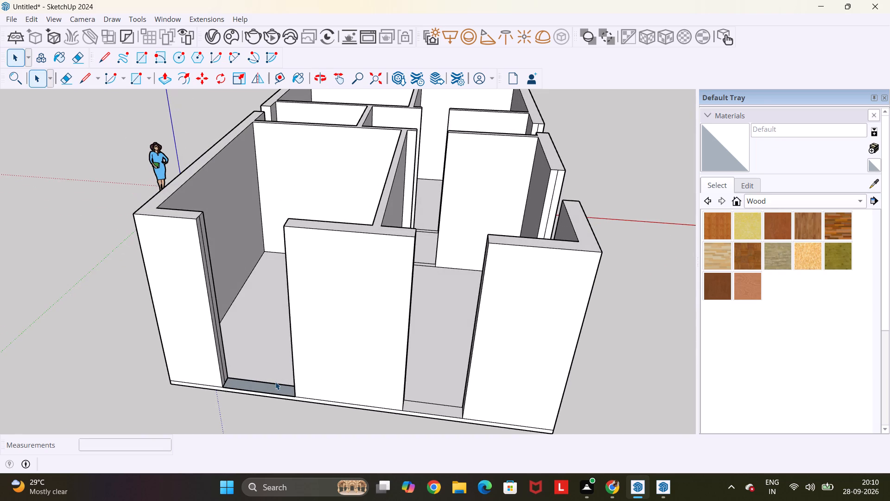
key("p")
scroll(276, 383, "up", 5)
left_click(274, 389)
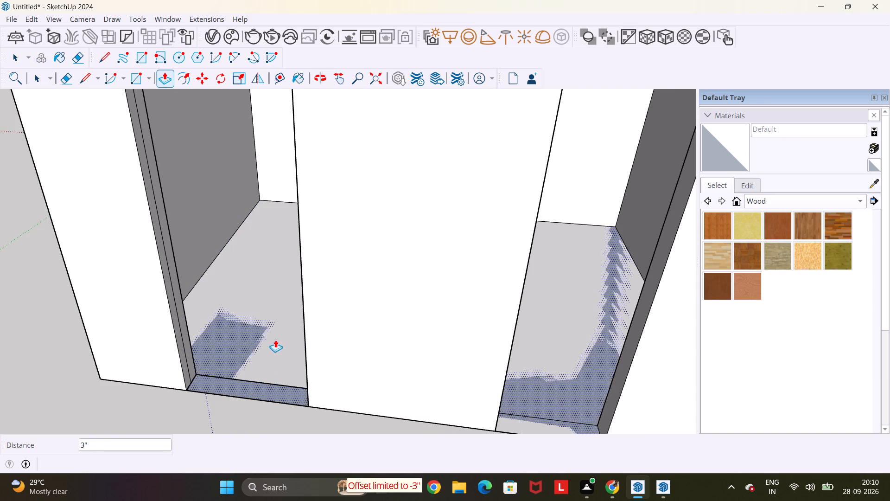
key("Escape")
Erase the vertical line running down the middle of the wider front opening's jamb, on the middle wall section.
scroll(267, 382, "down", 10)
middle_click_drag(271, 326, 394, 332)
scroll(397, 337, "up", 2)
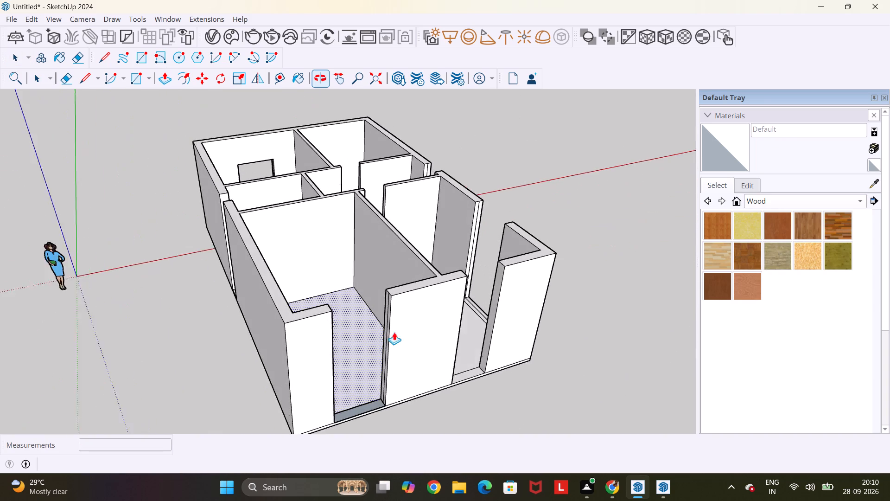
middle_click_drag(394, 332, 397, 337)
scroll(394, 332, "up", 8)
key("e")
left_click(399, 299)
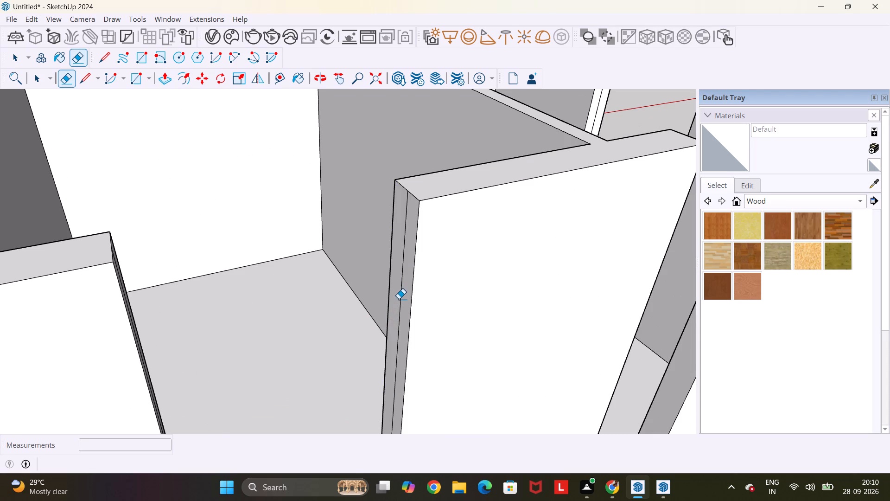
left_click(400, 298)
Mark a point 3' below the top of the front opening's jamb and draw a line across the jamb there.
scroll(400, 298, "down", 5)
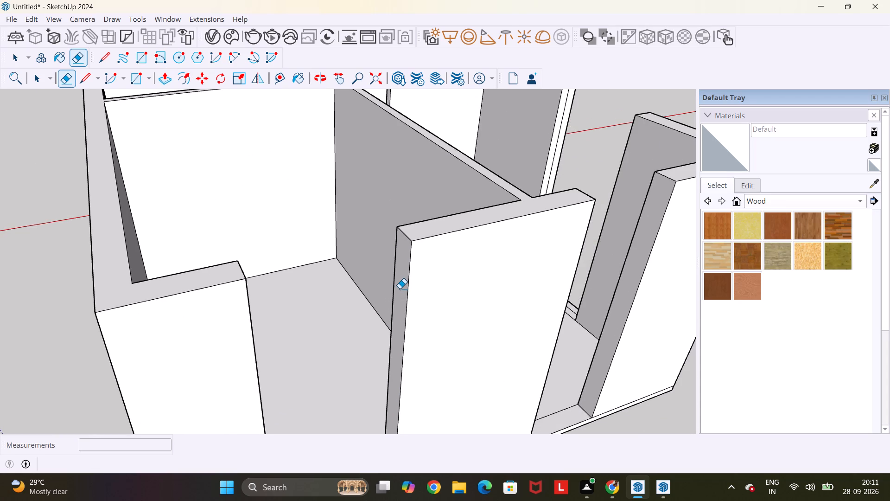
key("t")
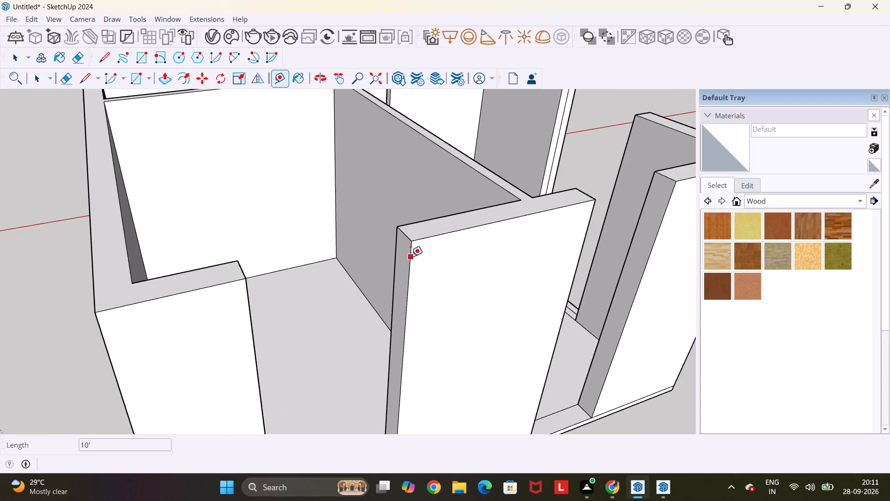
left_click(413, 242)
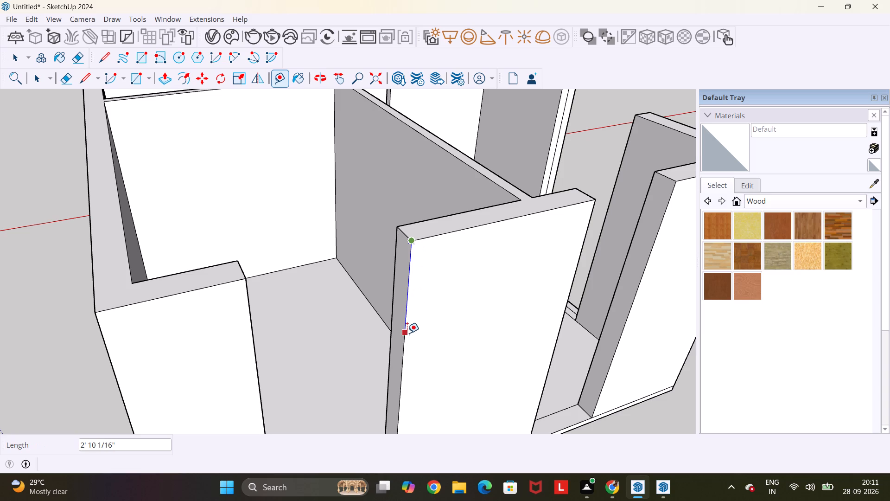
type("3'")
key("Return")
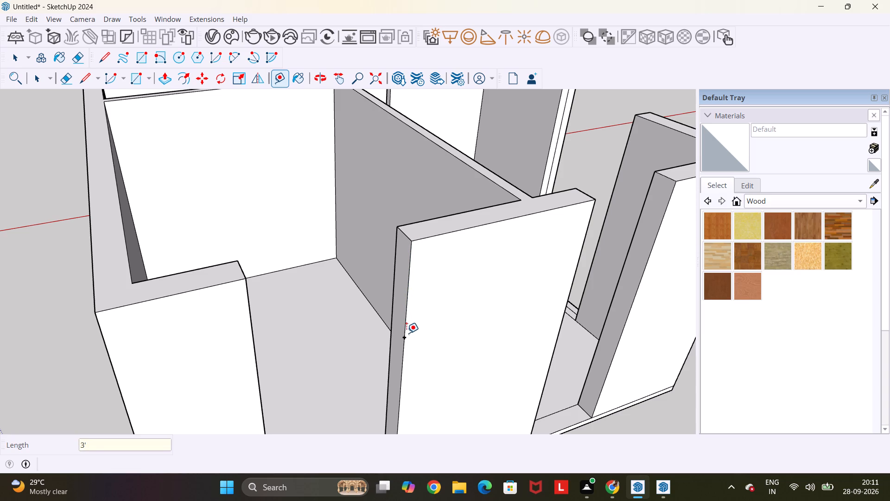
key("l")
left_click(407, 337)
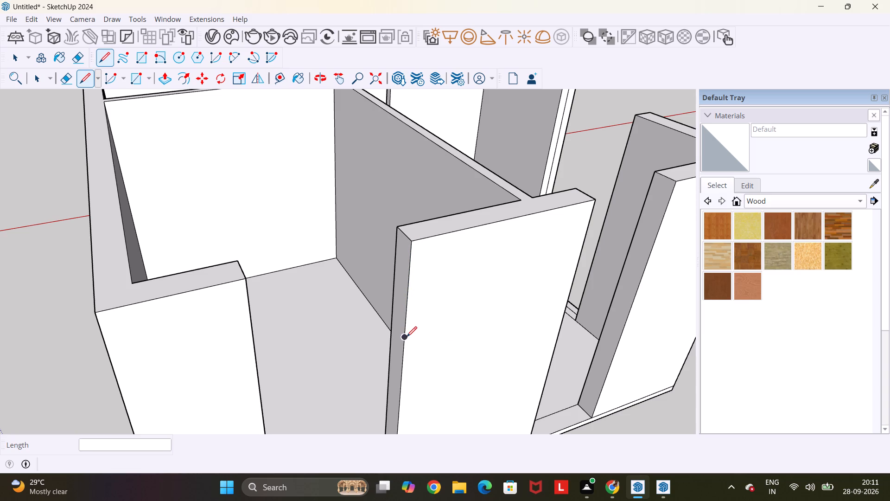
left_click(389, 322)
Push/Pull the upper part of the jamb 4' across the front opening to the opposite wall section as a lintel.
scroll(393, 322, "down", 1)
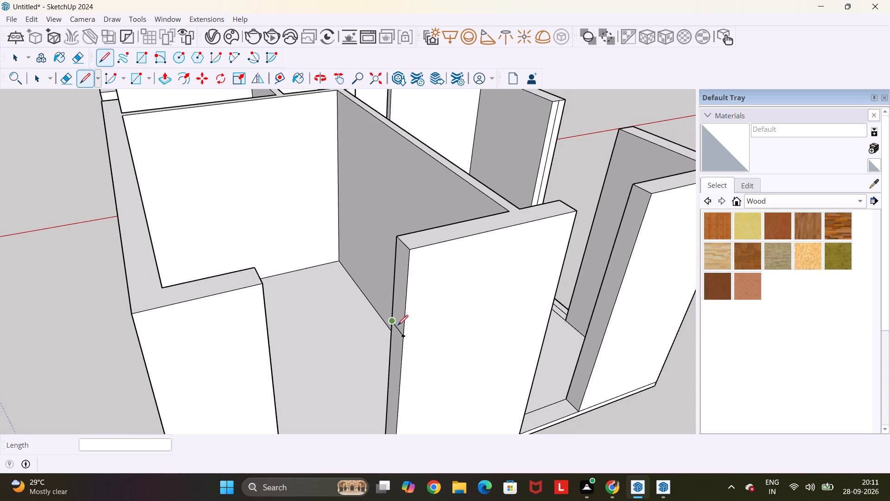
key("p")
left_click(401, 297)
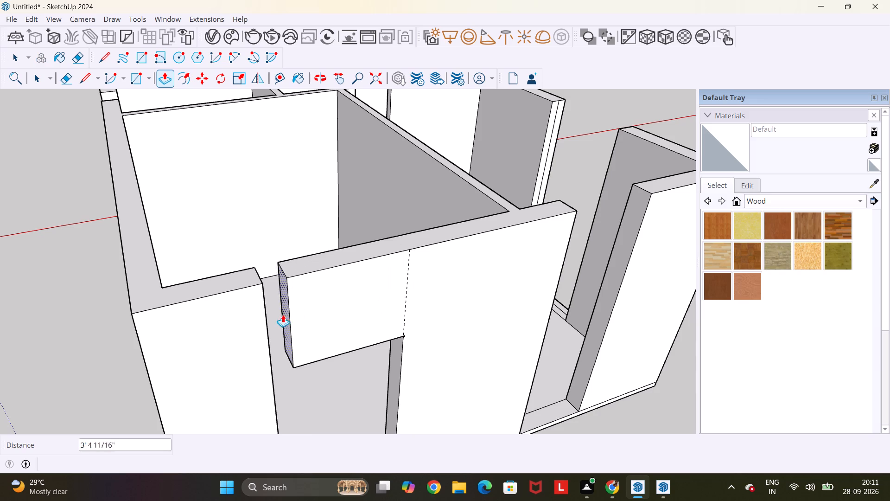
left_click(266, 324)
scroll(281, 329, "down", 4)
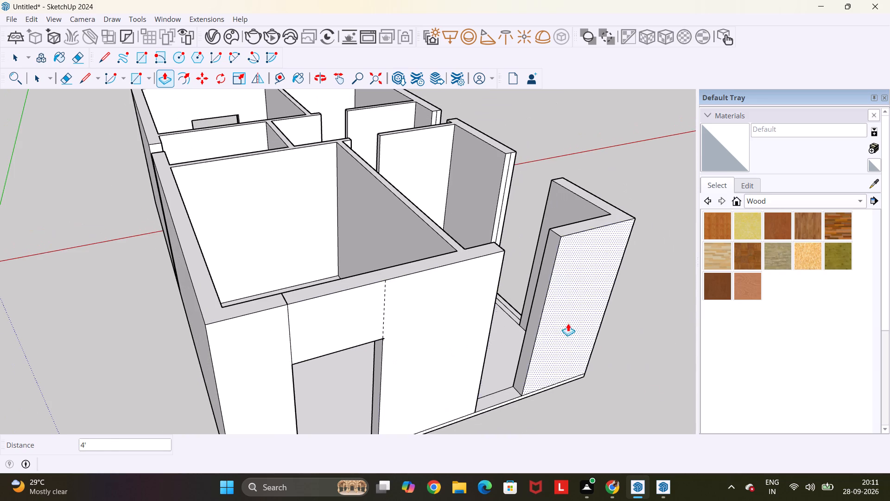
Push/Pull the underside of the lintel over the wider front opening 4' downward.
middle_click_drag(335, 353, 254, 263, "shift")
scroll(278, 301, "up", 2)
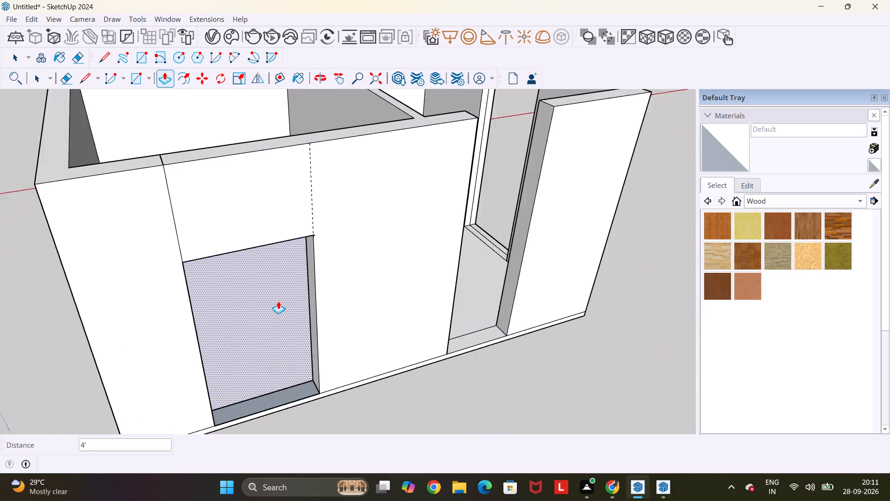
scroll(278, 301, "up", 3)
scroll(279, 301, "down", 4)
middle_click_drag(280, 273, 240, 182)
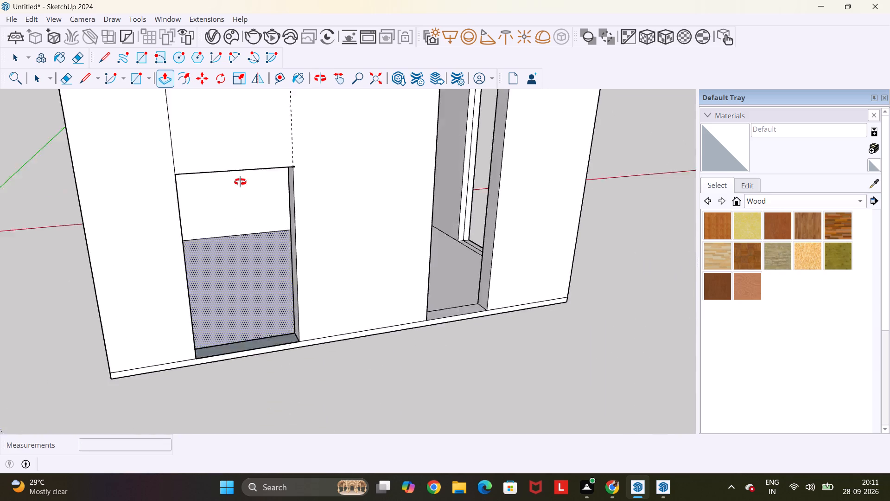
middle_click_drag(240, 182, 212, 148)
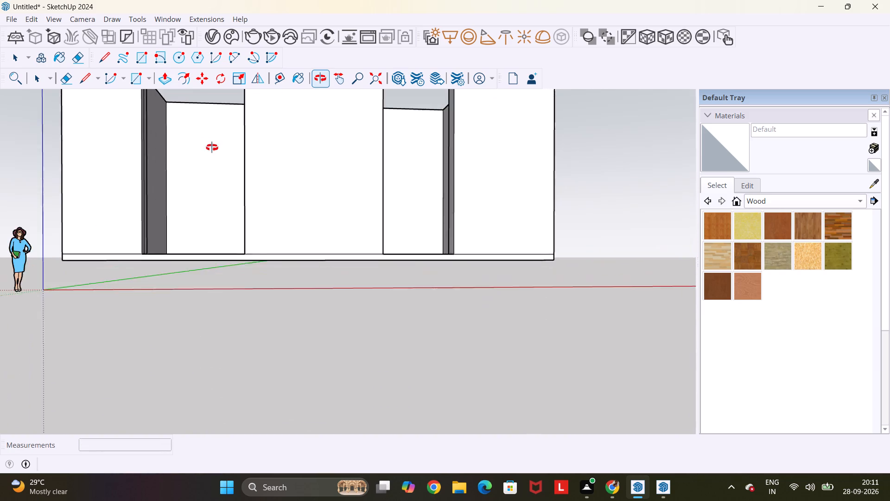
middle_click_drag(212, 148, 206, 214)
middle_click_drag(202, 220, 281, 285, "shift")
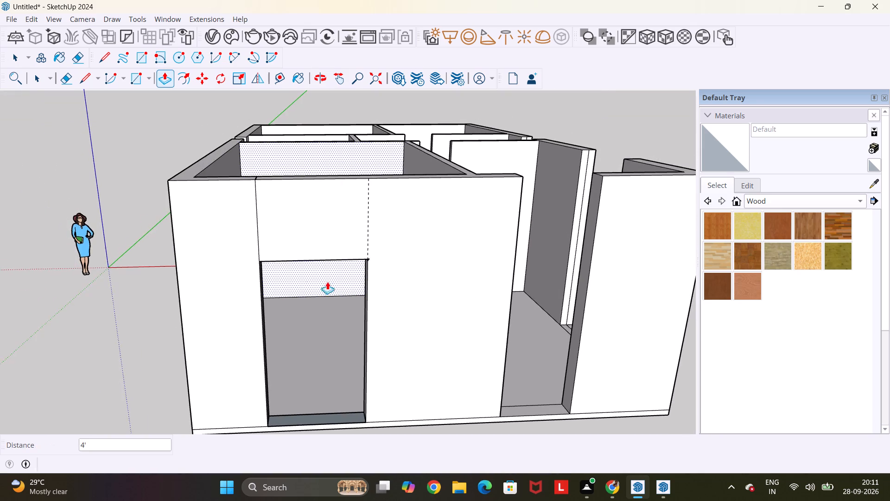
middle_click_drag(343, 283, 331, 186)
scroll(312, 87, "up", 5)
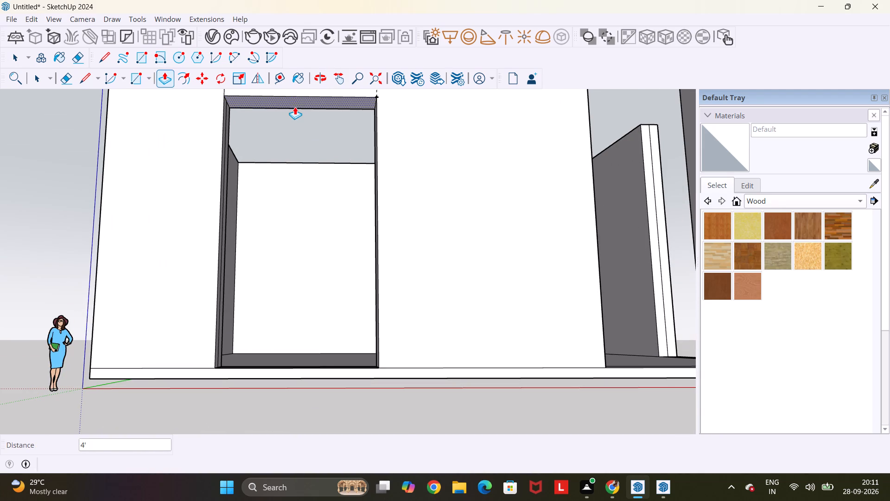
left_click(293, 97)
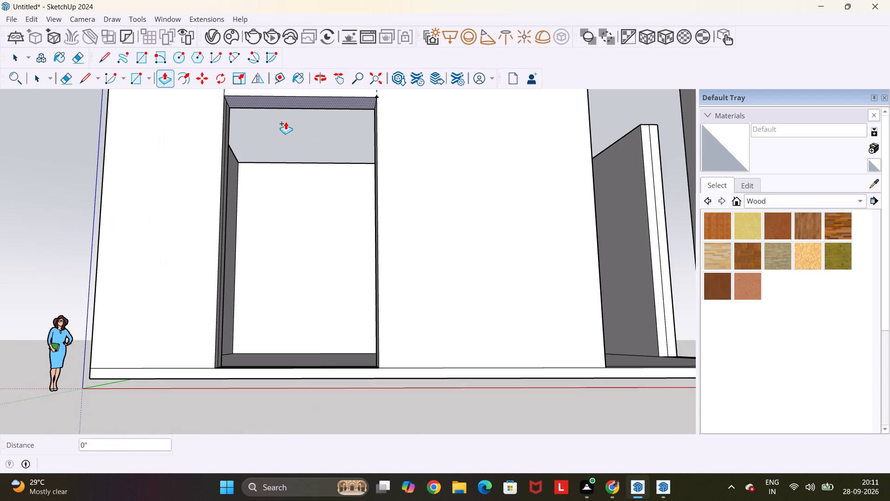
type("4'")
key("Return")
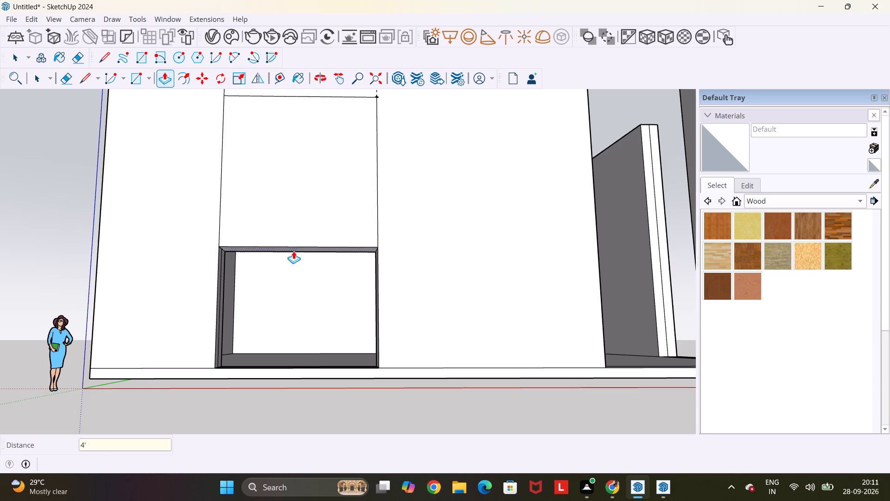
Push/Pull the lowered underside about 3' further down to the wall base to fill the wider front opening.
scroll(290, 245, "up", 5)
left_click(288, 251)
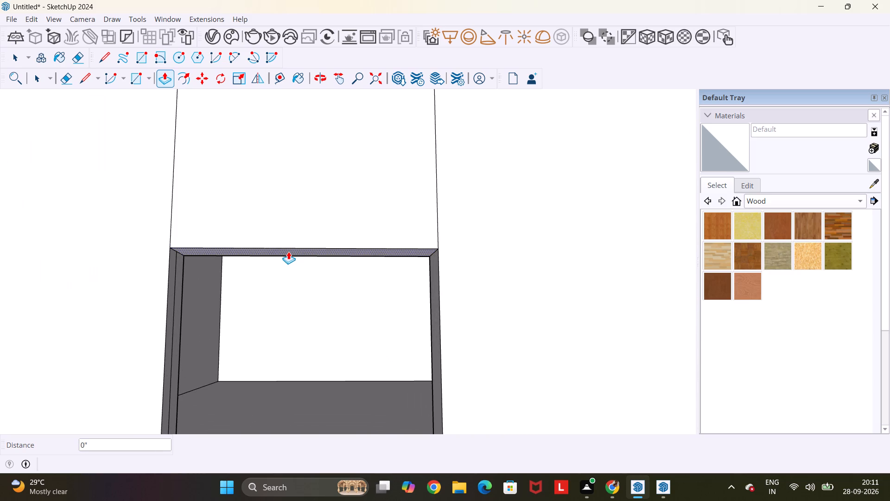
scroll(288, 252, "down", 5)
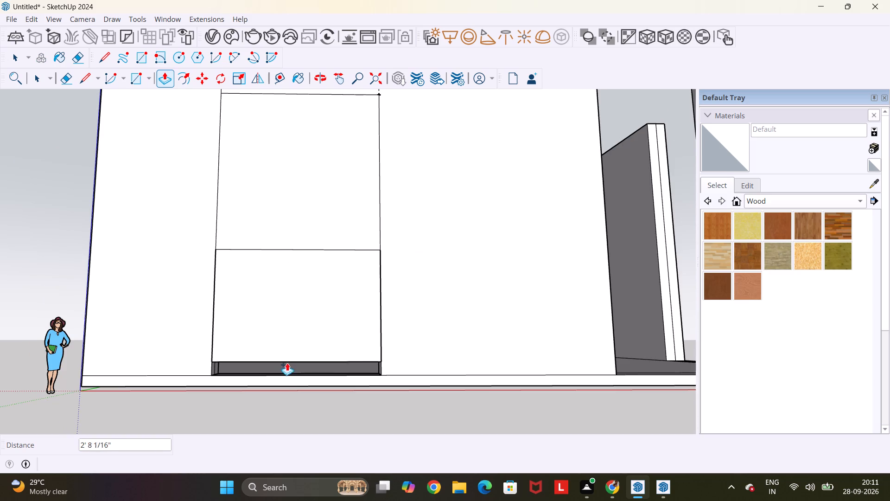
scroll(287, 377, "up", 8)
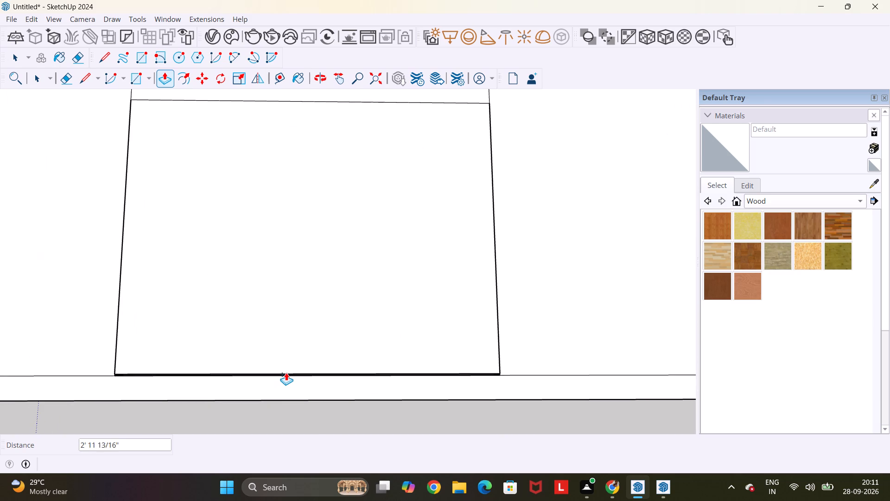
left_click(286, 382)
key("Escape")
key("space")
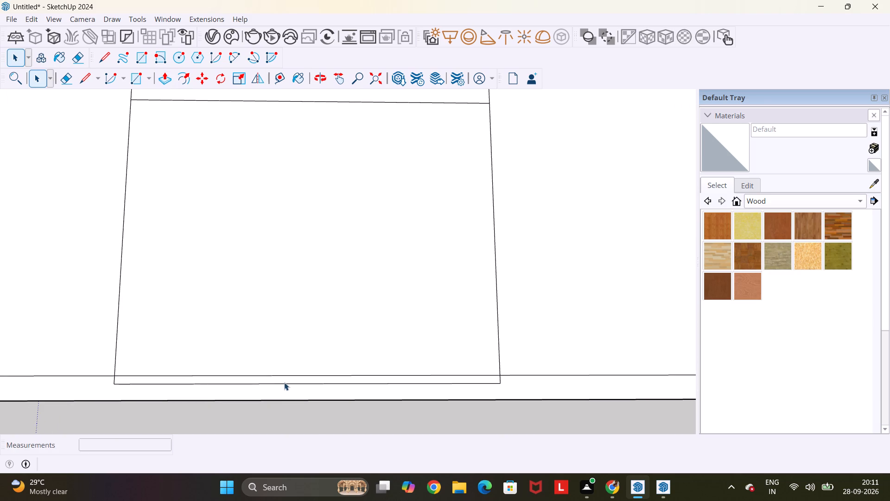
Erase the stray short edges that overshoot the threshold line below the filled front opening.
key("e")
left_click(279, 382)
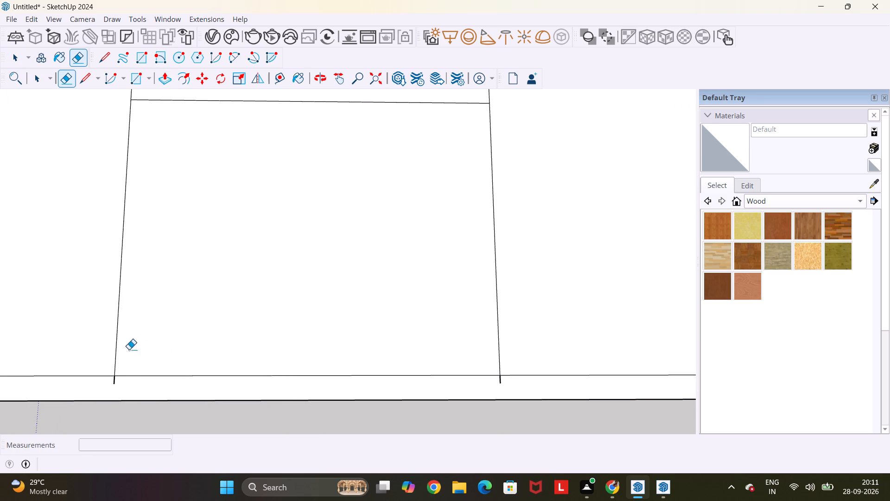
left_click(113, 380)
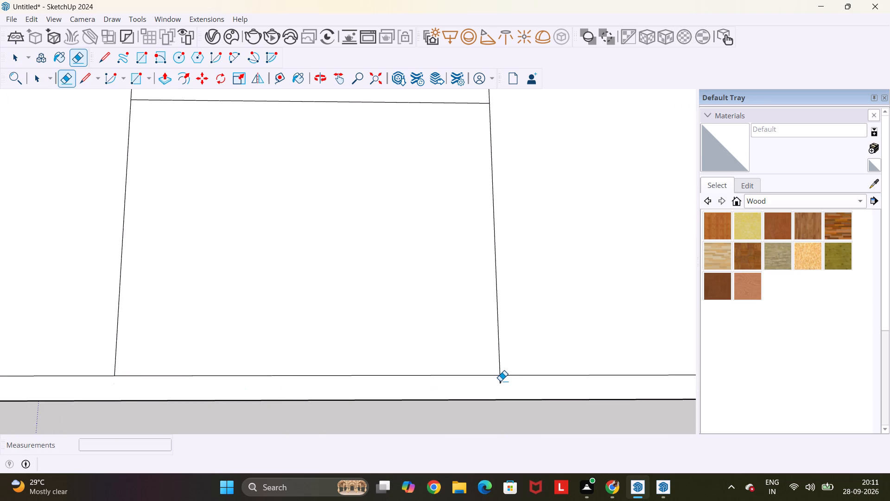
left_click(500, 381)
Push the 4' high middle panel 9" back through the front wall to cut a window opening.
scroll(442, 327, "down", 5)
middle_click_drag(400, 267, 391, 351)
scroll(391, 351, "down", 13)
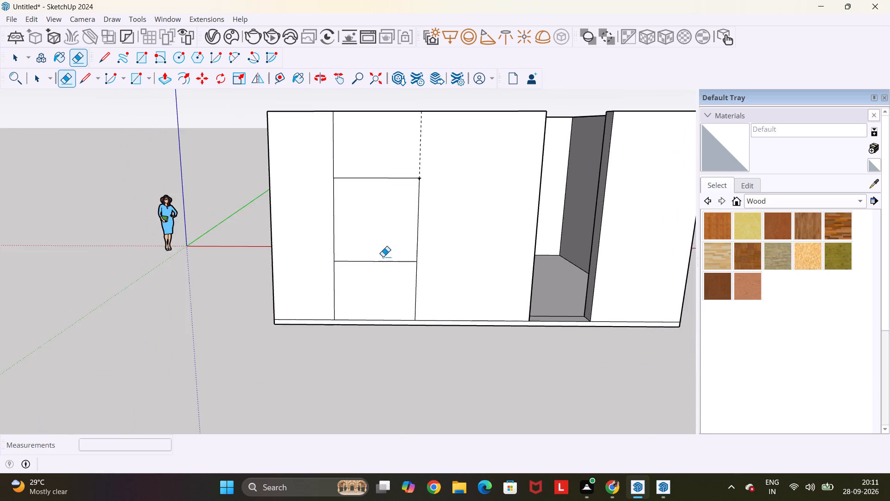
scroll(383, 257, "down", 3)
key("p")
left_click(377, 222)
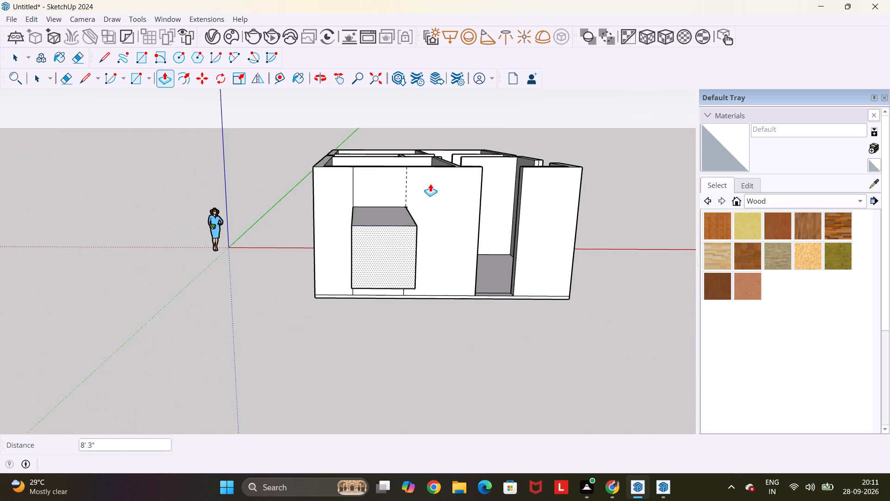
middle_click_drag(431, 172, 394, 321)
scroll(394, 321, "up", 2)
left_click(424, 309)
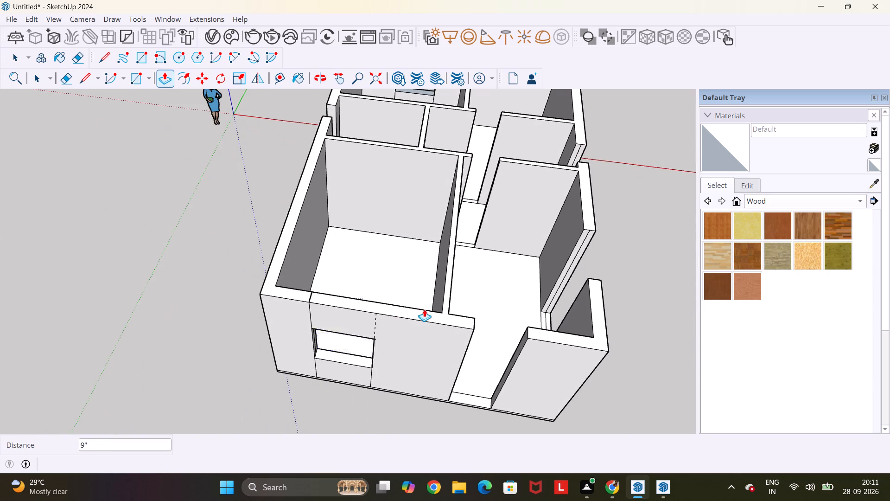
Delete all construction guides from the model.
scroll(425, 309, "down", 3)
middle_click_drag(481, 344, 450, 316)
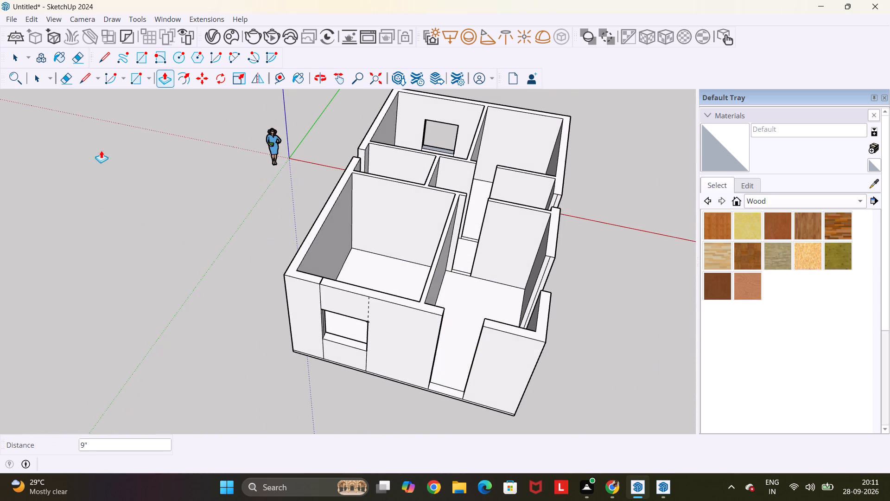
left_click(32, 18)
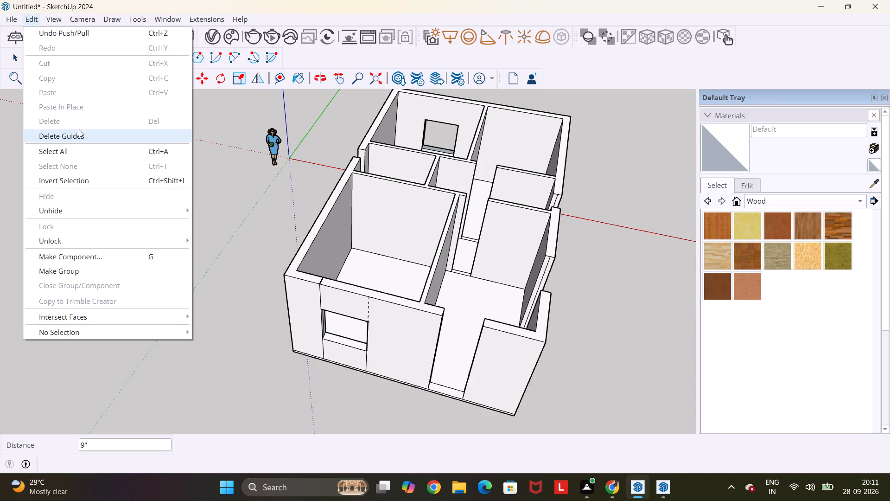
left_click(78, 131)
Erase the leftover seam lines across the front wall's top and on its face above and below the window.
scroll(609, 353, "down", 1)
middle_click(592, 343)
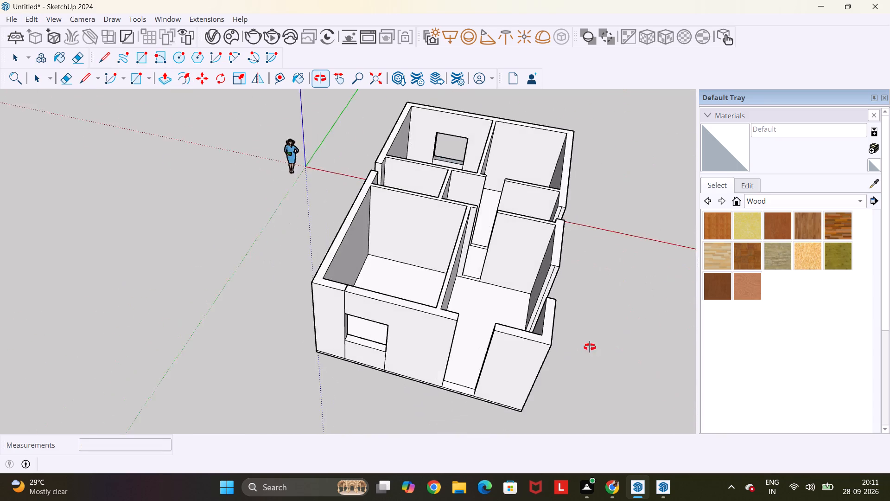
scroll(590, 347, "up", 19)
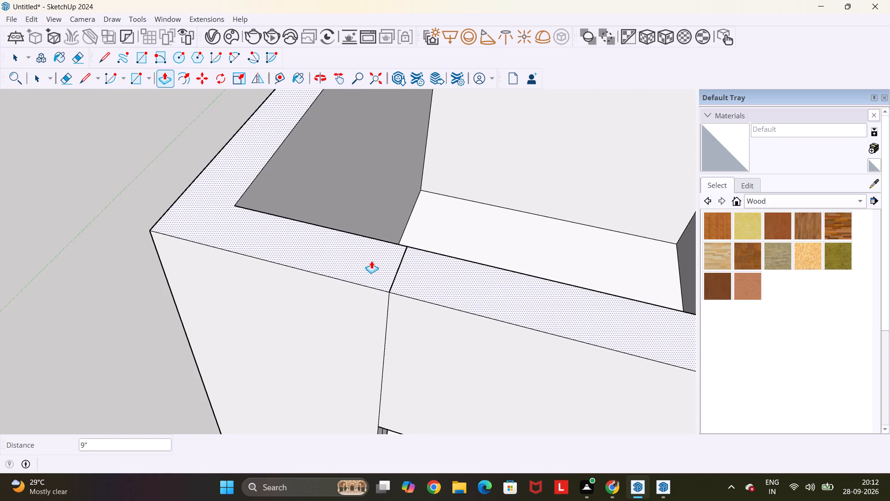
key("e")
left_click_drag(432, 271, 367, 259)
left_click_drag(427, 362, 292, 317)
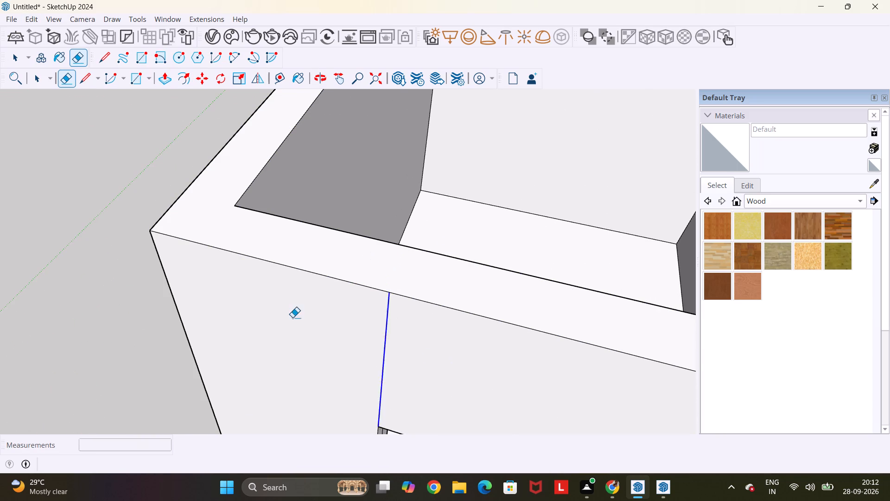
left_click_drag(292, 317, 289, 316)
scroll(289, 316, "down", 20)
scroll(289, 316, "down", 1)
scroll(358, 392, "up", 12)
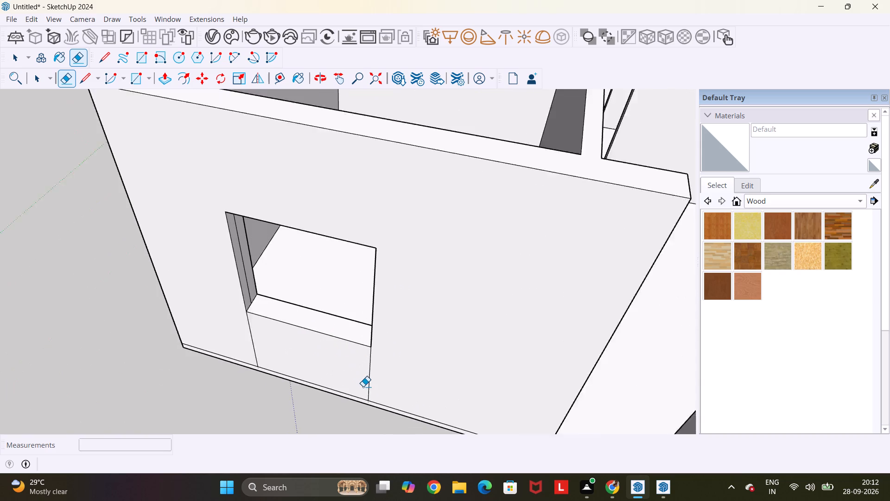
left_click_drag(378, 380, 217, 332)
Push/Pull the threshold face of the narrower front opening 7' upward.
scroll(217, 332, "down", 13)
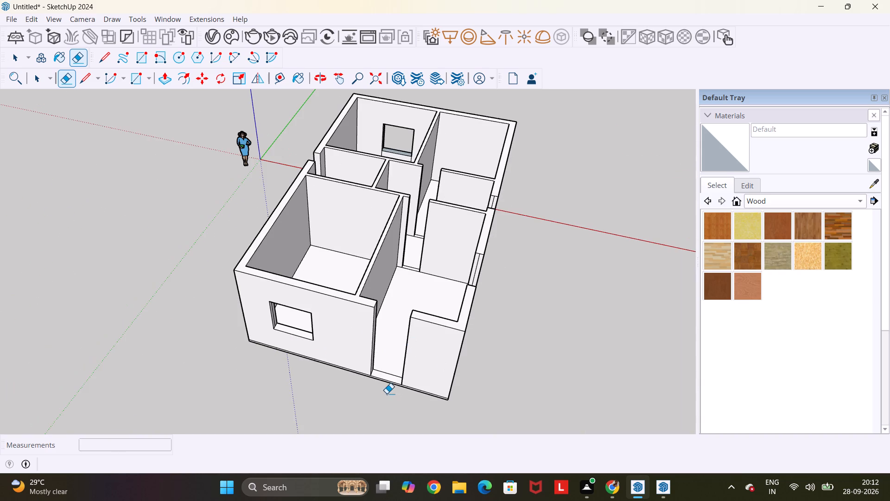
middle_click_drag(387, 393, 443, 371)
scroll(443, 371, "up", 7)
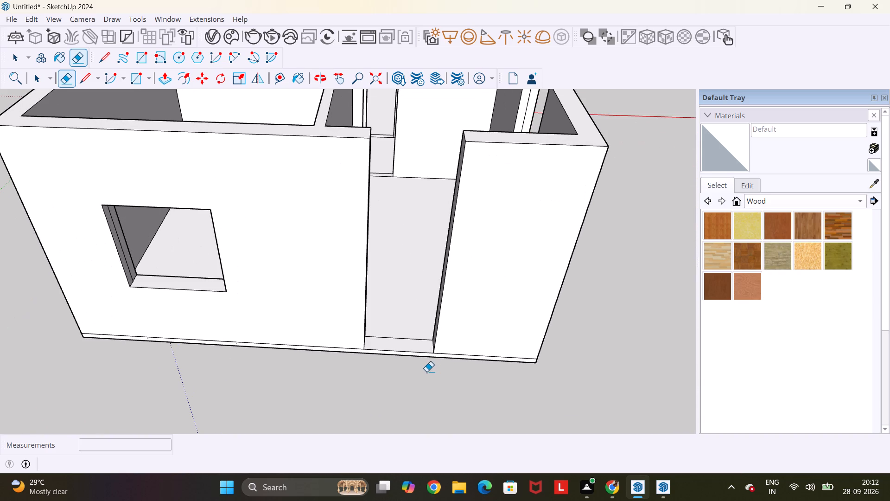
key("p")
left_click(386, 338)
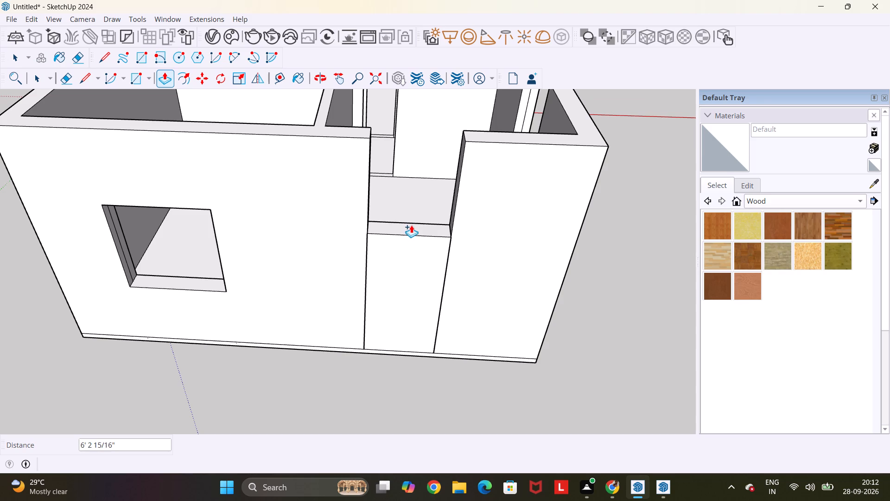
type("7'")
key("Return")
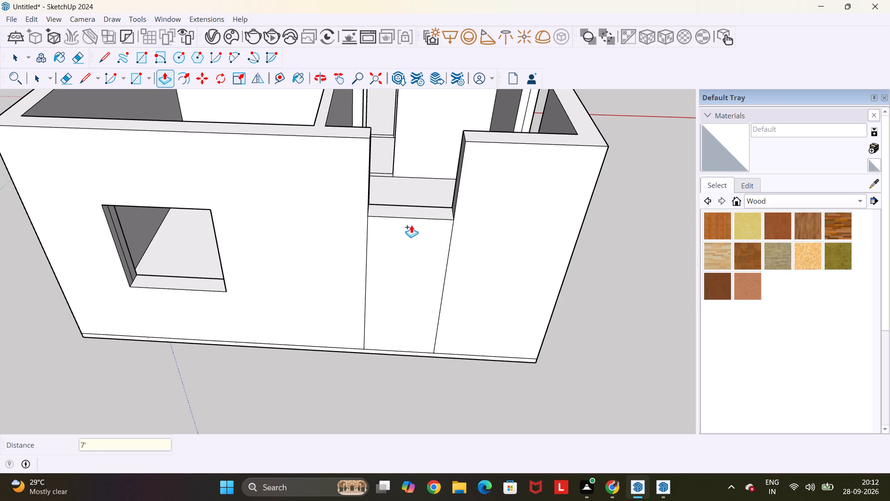
Draw a line across the jamb at the raised block's top and Push/Pull the jamb above it about 3' across as a lintel.
key("l")
middle_click_drag(418, 201, 504, 240)
scroll(504, 240, "up", 3)
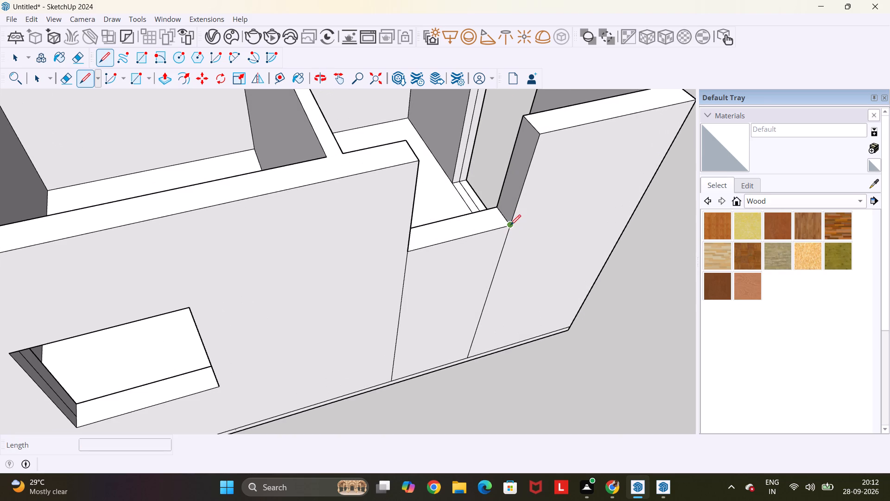
left_click(510, 225)
left_click(498, 204)
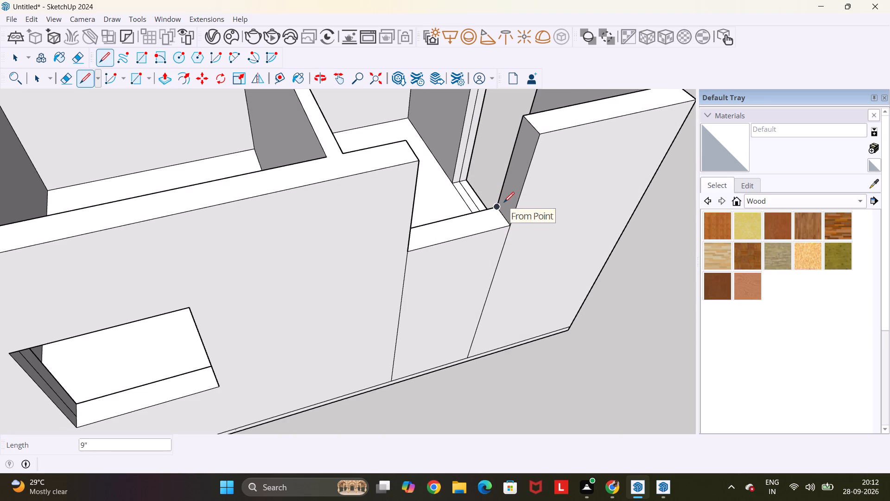
key("p")
left_click(524, 154)
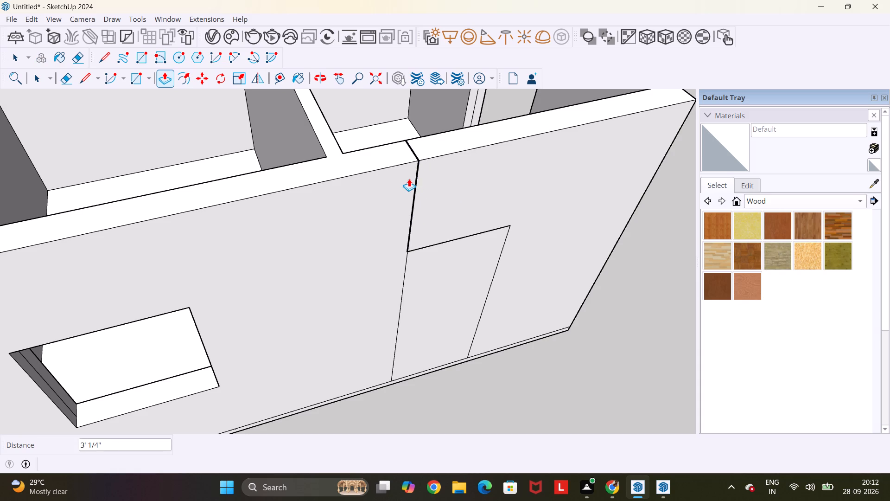
left_click(409, 179)
Push the 7' high panel below the new lintel back through the front wall to cut the doorway.
middle_click_drag(458, 239, 352, 206)
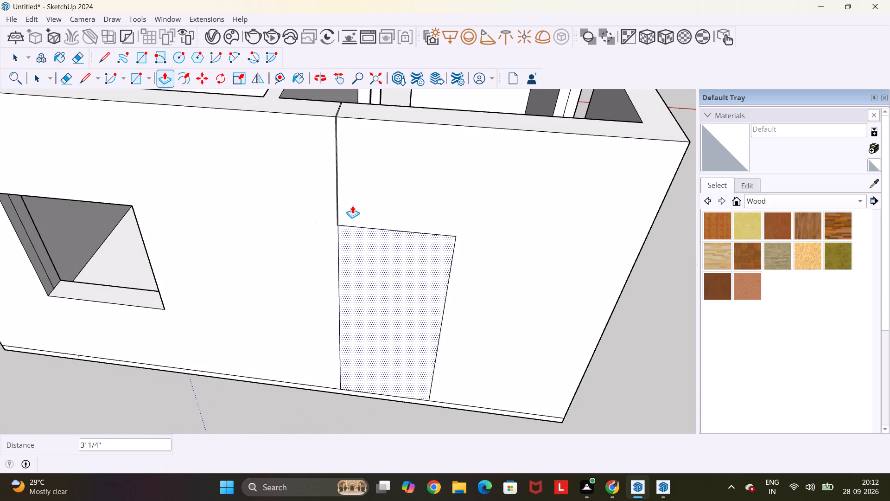
key("p")
middle_click_drag(393, 254, 386, 278)
left_click(386, 278)
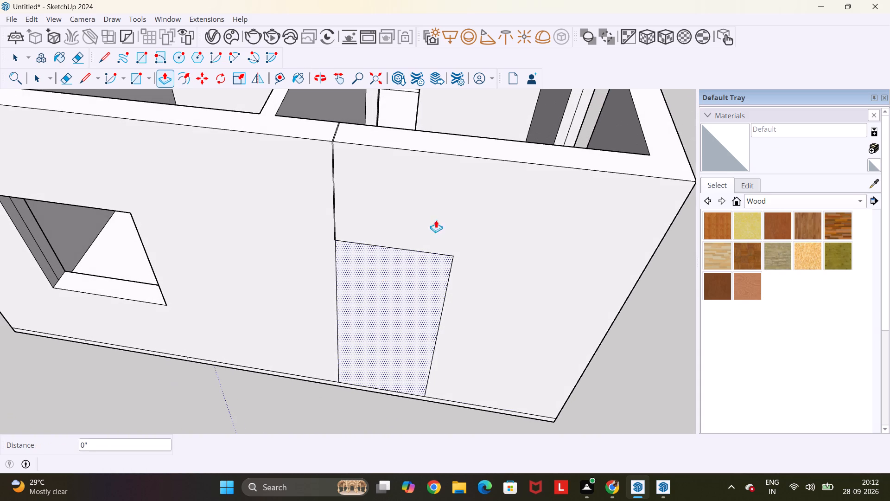
left_click(532, 142)
Erase the middle line along the threshold of the side wall opening nearest the front doorway's corner.
scroll(532, 142, "down", 5)
middle_click_drag(610, 239, 509, 191)
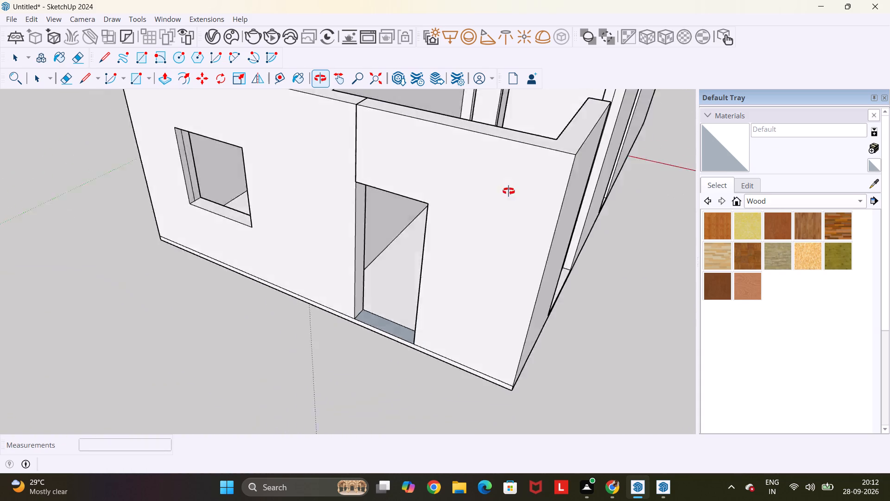
middle_click_drag(509, 191, 345, 179)
scroll(345, 180, "down", 2)
scroll(477, 227, "down", 5)
middle_click_drag(485, 257, 473, 293)
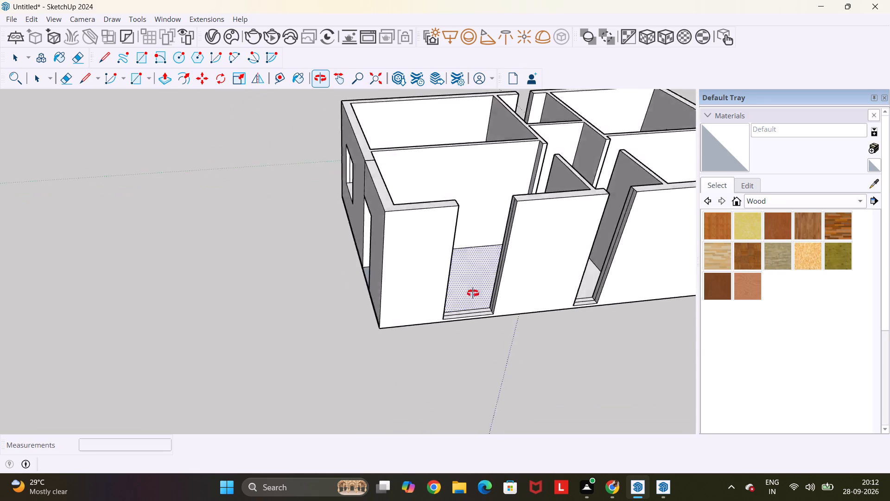
middle_click_drag(473, 293, 463, 334)
scroll(463, 334, "up", 5)
key("e")
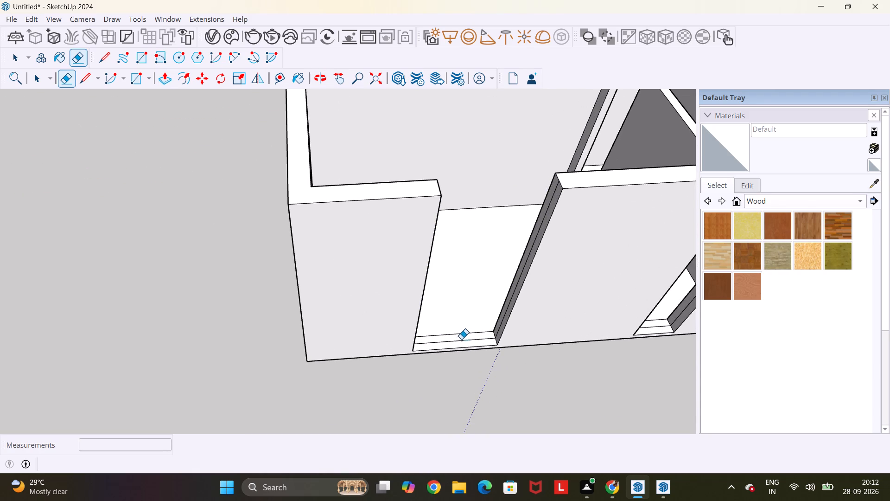
left_click(461, 340)
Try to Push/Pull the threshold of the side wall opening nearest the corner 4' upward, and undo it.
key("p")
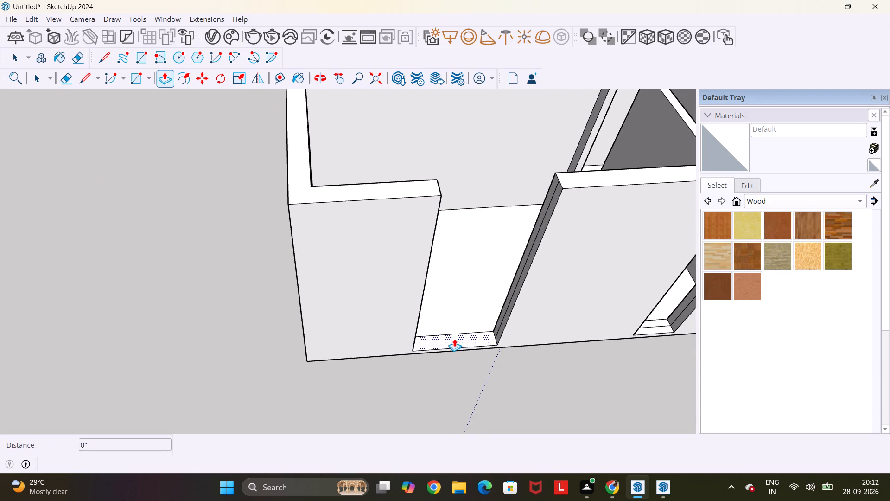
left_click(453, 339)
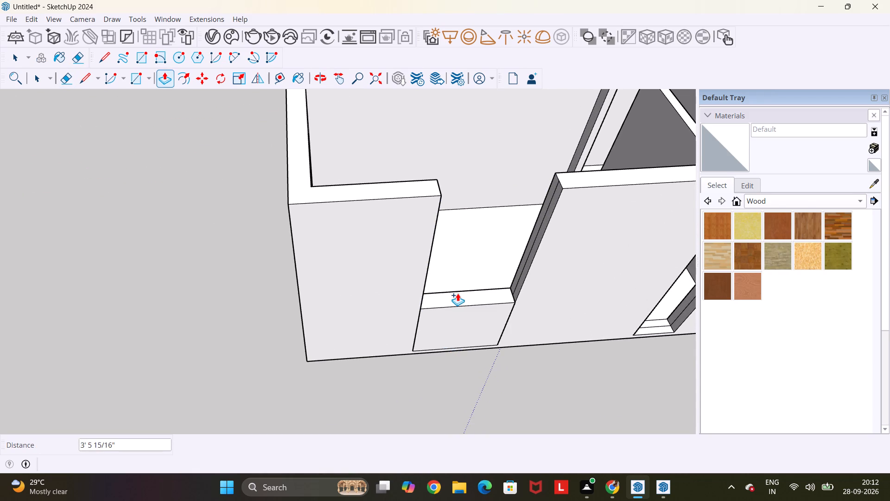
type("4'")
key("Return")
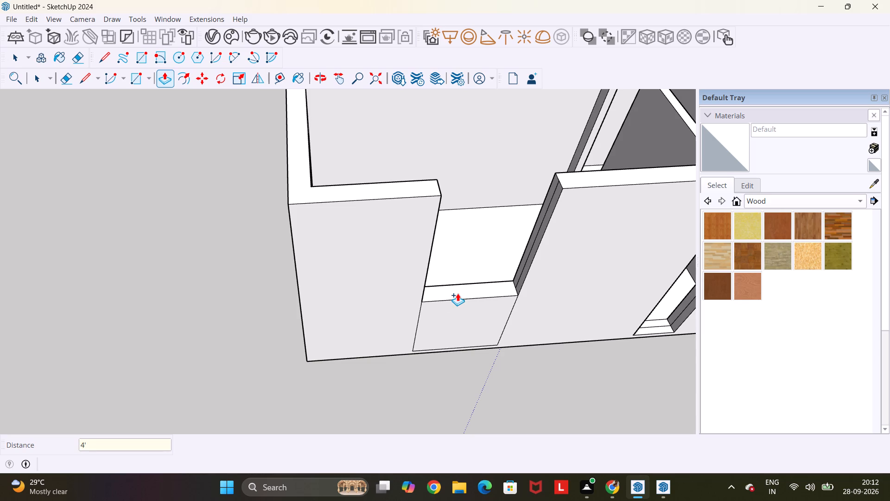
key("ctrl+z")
Measure the height from the base of the front wall to the sill of its window.
middle_click_drag(242, 276, 636, 229)
scroll(499, 211, "down", 1)
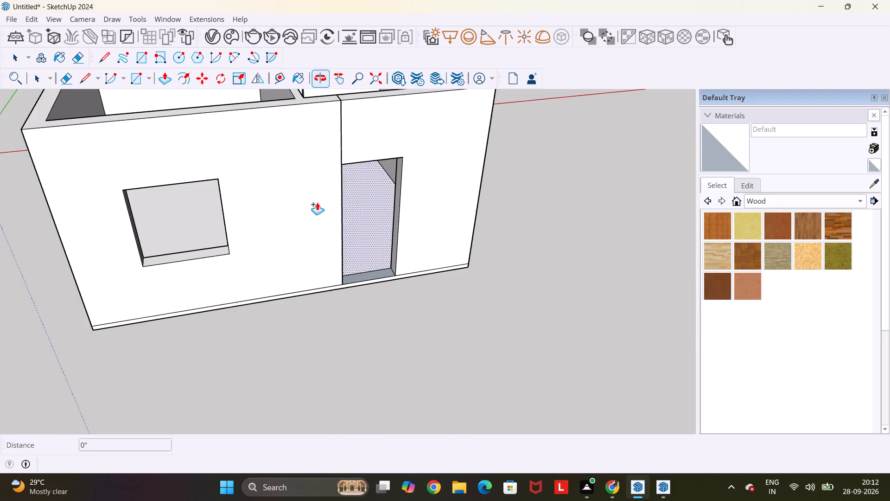
key("t")
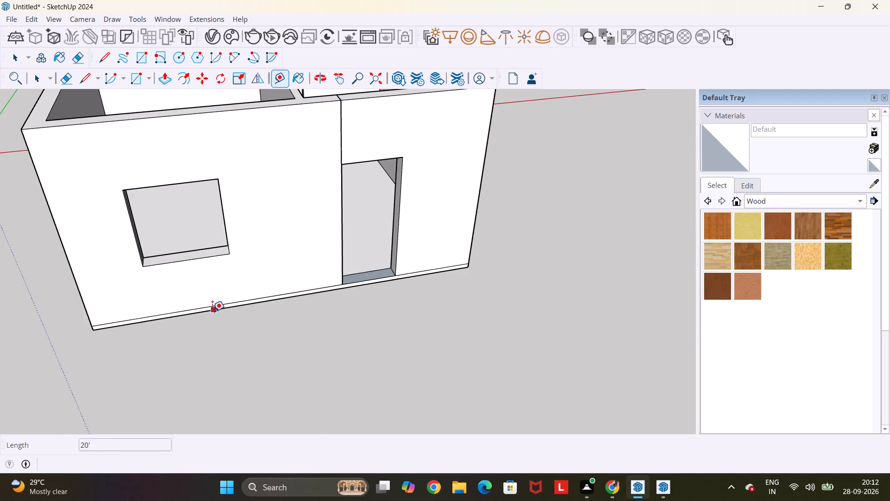
left_click(205, 308)
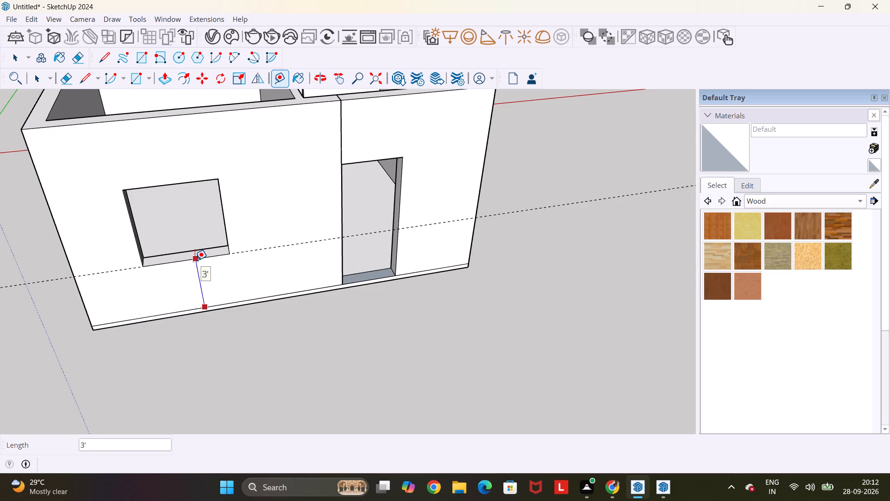
key("Escape")
Push/Pull the threshold of the side wall opening nearest the corner 3' upward as a window sill.
middle_click_drag(490, 218, 146, 253)
scroll(146, 251, "down", 3)
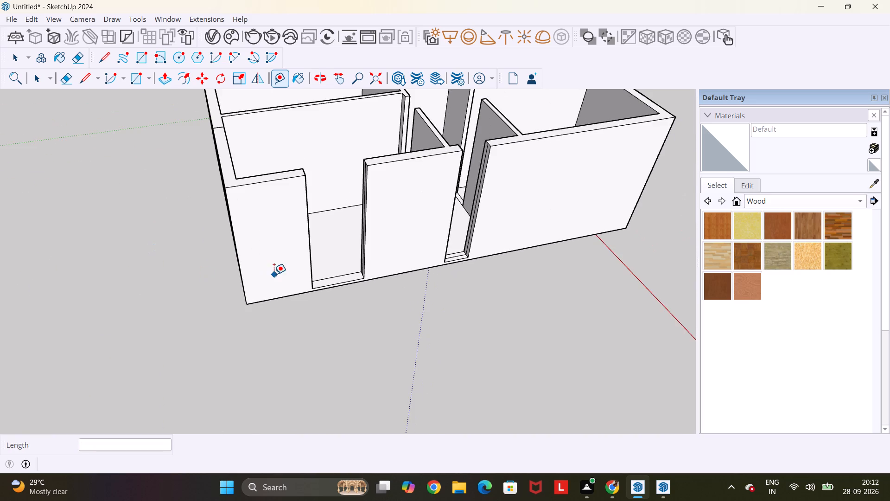
middle_click_drag(286, 264, 284, 314)
key("p")
scroll(332, 279, "up", 3)
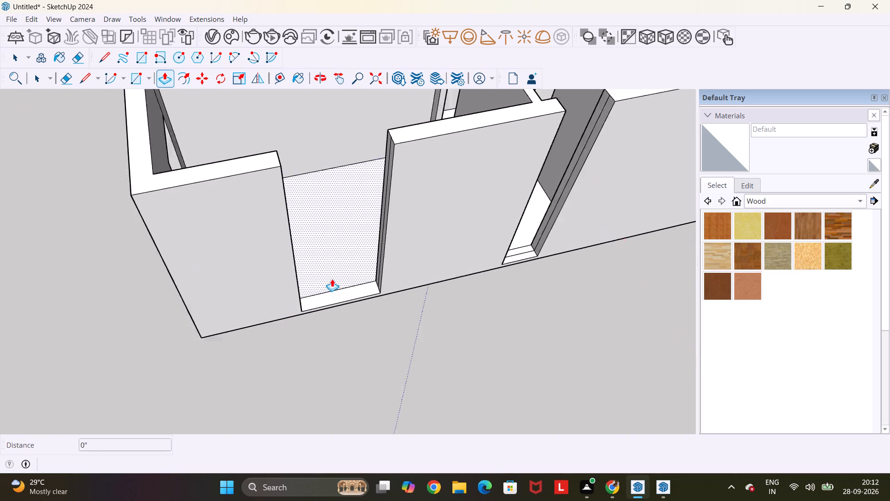
scroll(332, 279, "up", 2)
left_click(336, 295)
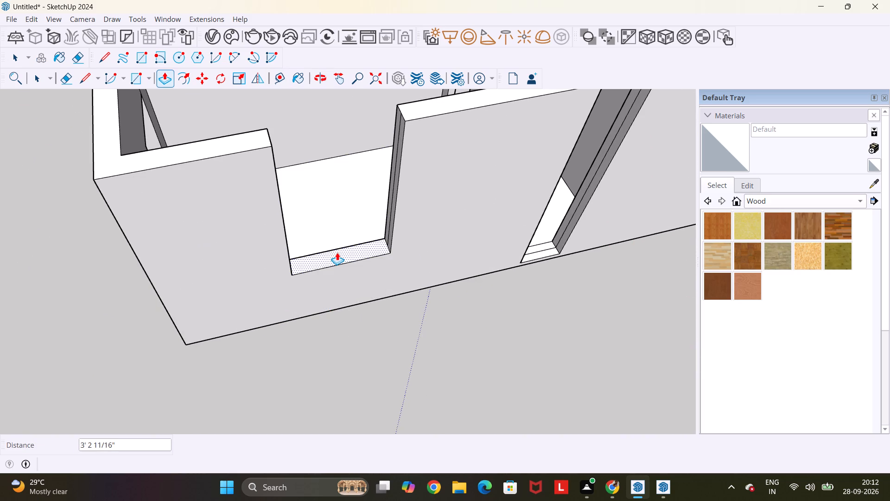
type("3'")
key("Return")
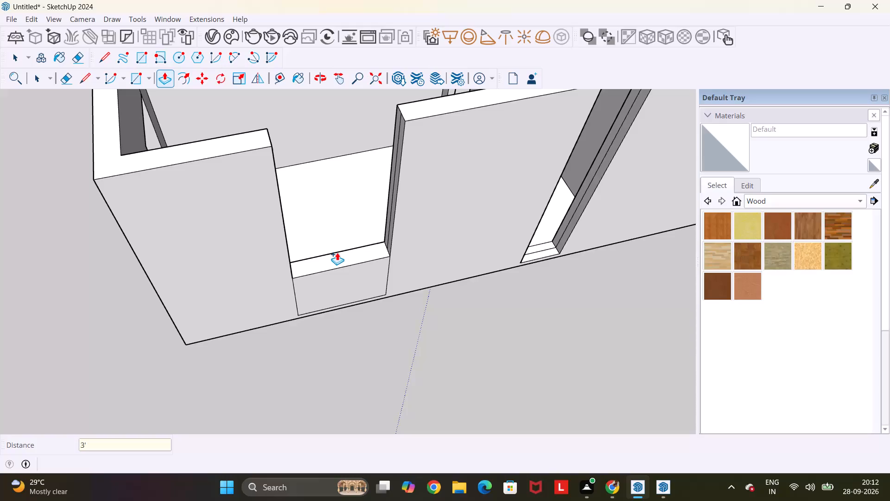
Push/Pull the top face of the new sill another 4' upward as a separate window-height block.
scroll(337, 252, "up", 5)
left_click(339, 260)
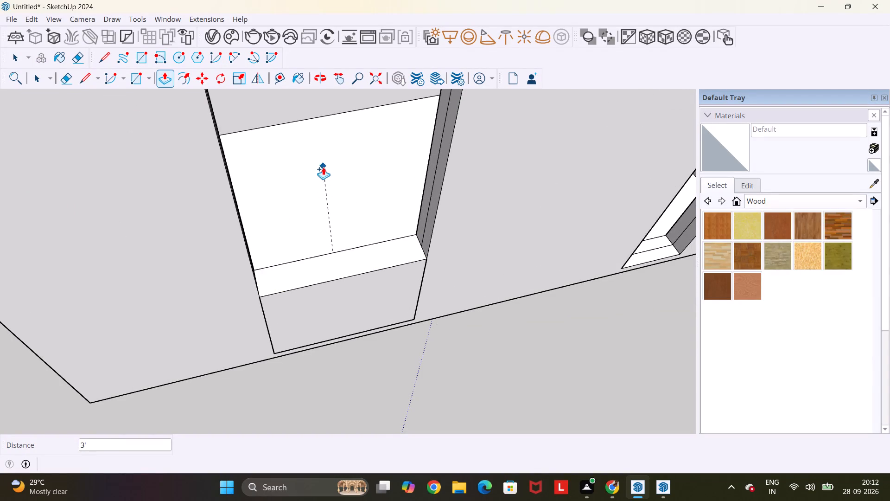
type("4'")
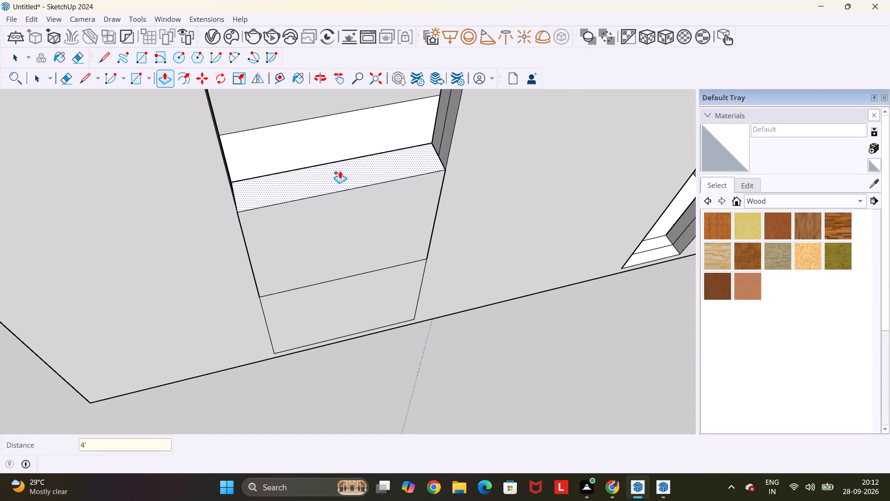
key("Return")
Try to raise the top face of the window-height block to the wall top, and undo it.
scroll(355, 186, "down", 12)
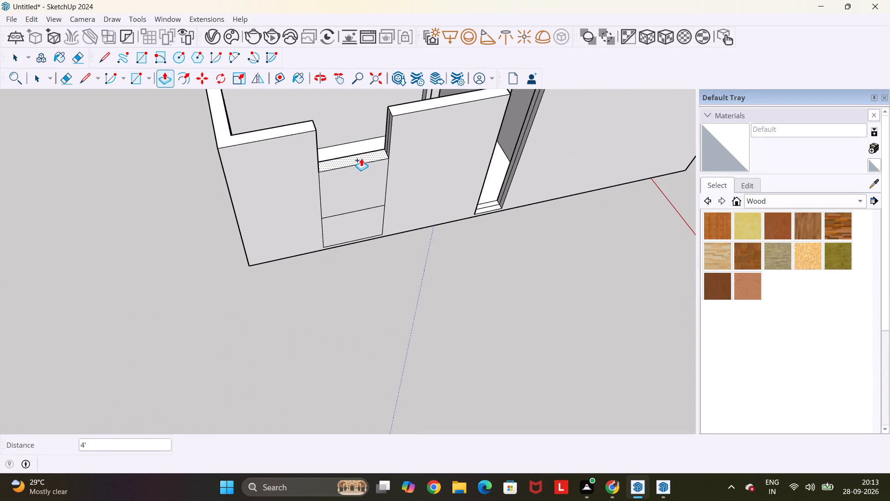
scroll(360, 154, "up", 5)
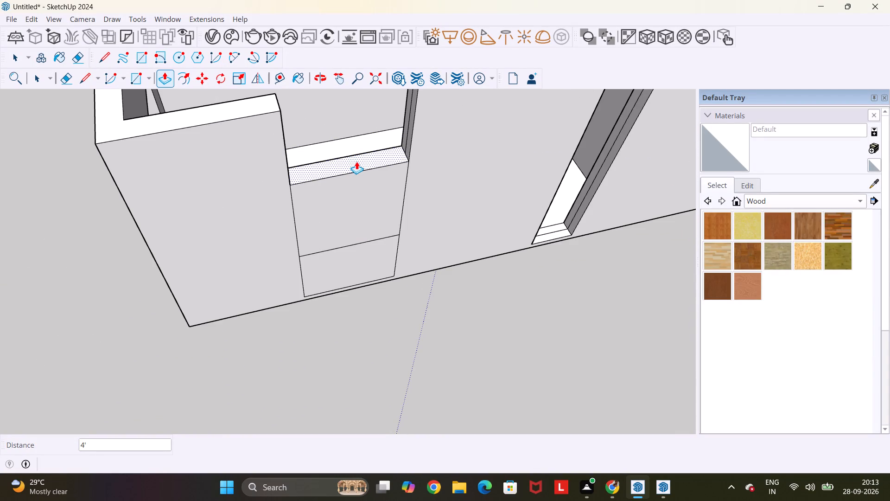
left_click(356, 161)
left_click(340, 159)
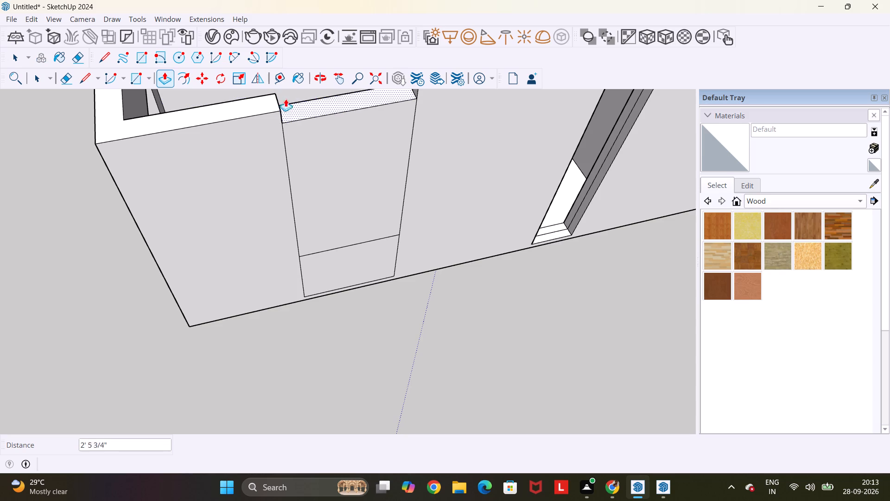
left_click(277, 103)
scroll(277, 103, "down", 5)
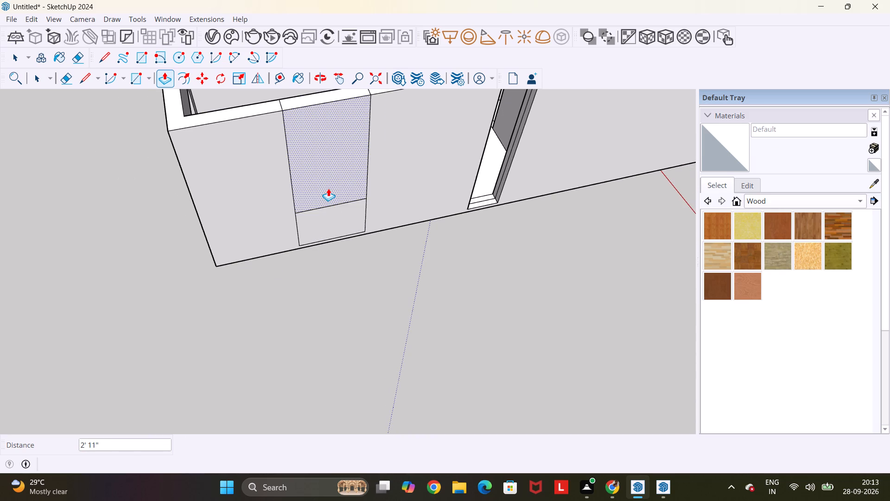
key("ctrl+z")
Push/Pull the top face of the window-height block up flush with the wall top as a lintel.
middle_click_drag(323, 144, 314, 235)
left_click(316, 195)
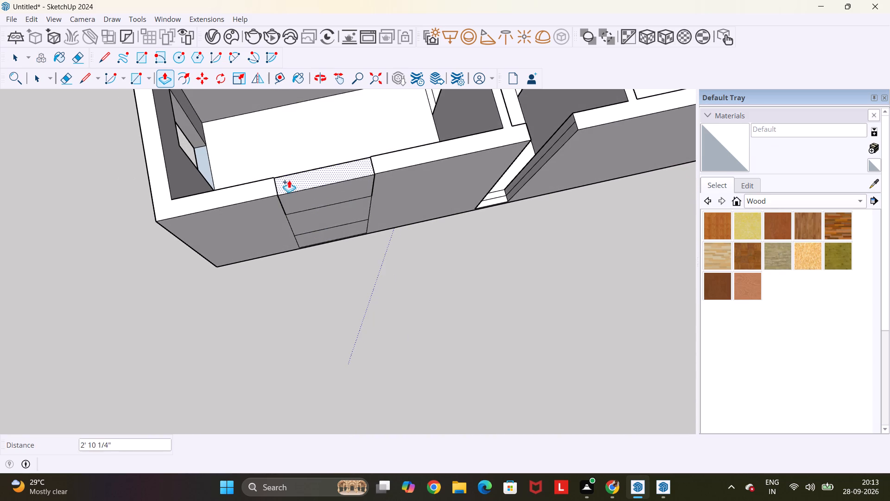
left_click(267, 192)
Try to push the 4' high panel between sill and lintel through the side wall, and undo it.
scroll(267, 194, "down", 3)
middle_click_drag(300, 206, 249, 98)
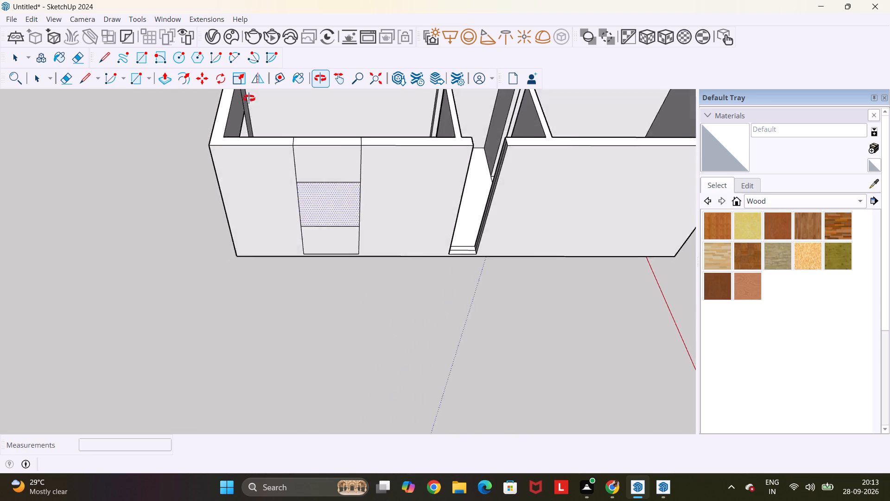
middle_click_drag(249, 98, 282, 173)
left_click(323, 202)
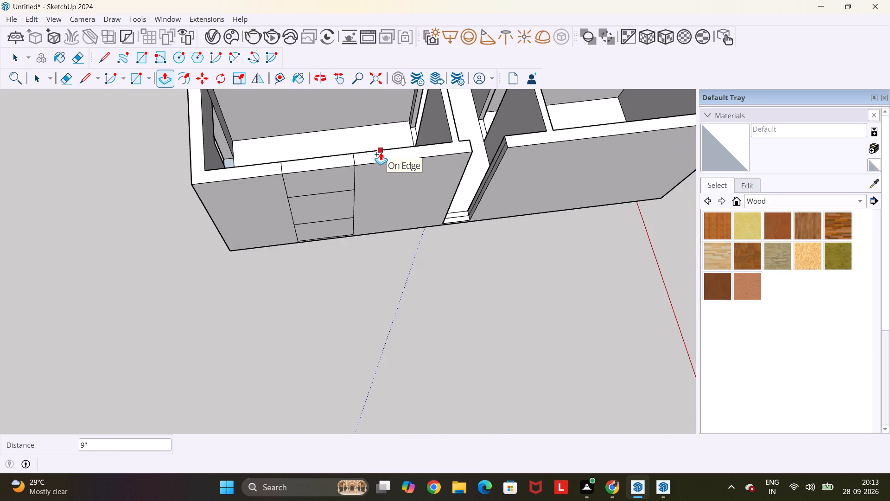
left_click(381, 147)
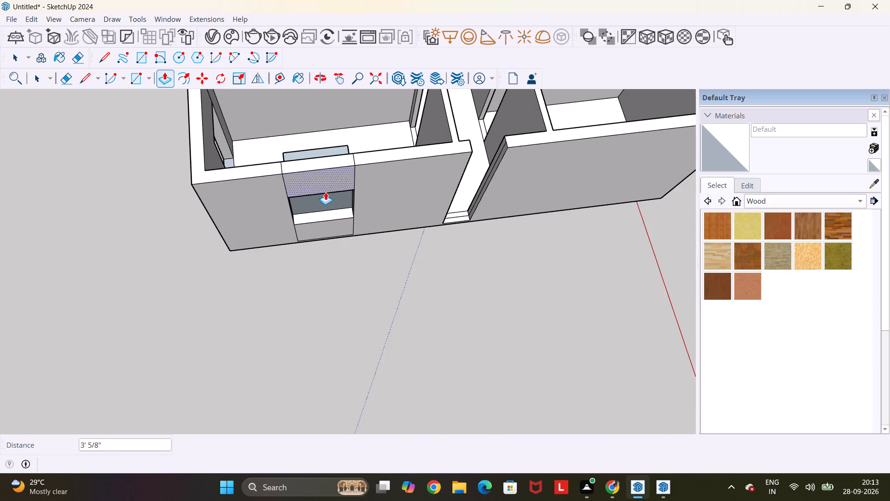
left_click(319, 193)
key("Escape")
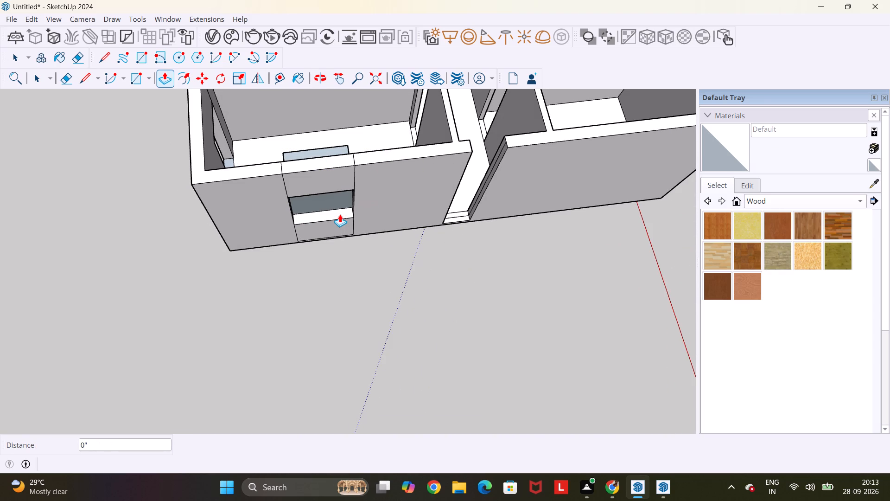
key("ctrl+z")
Push the 4' high panel between sill and lintel 9" back through the side wall to cut the window.
left_click(326, 208)
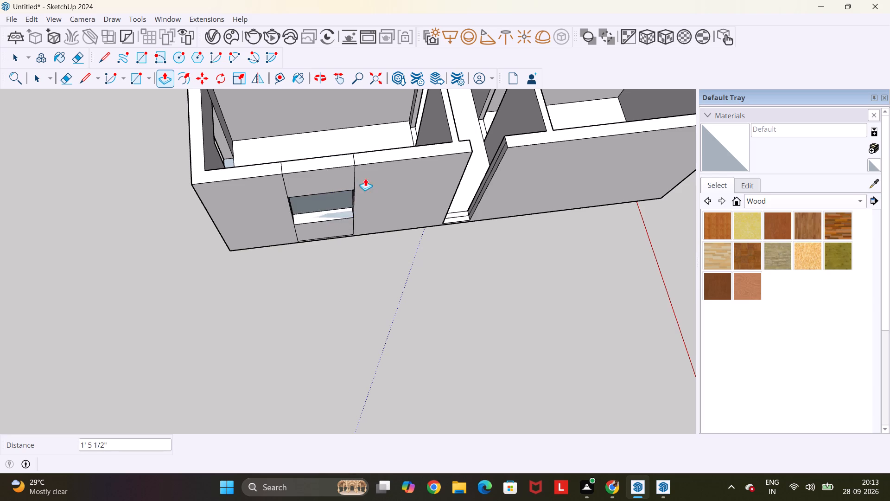
left_click(389, 150)
Erase the middle line along the threshold of the narrower opening in the same side wall.
scroll(389, 150, "down", 4)
middle_click_drag(523, 197, 378, 209)
scroll(400, 220, "down", 3)
scroll(459, 228, "down", 3)
scroll(469, 238, "up", 16)
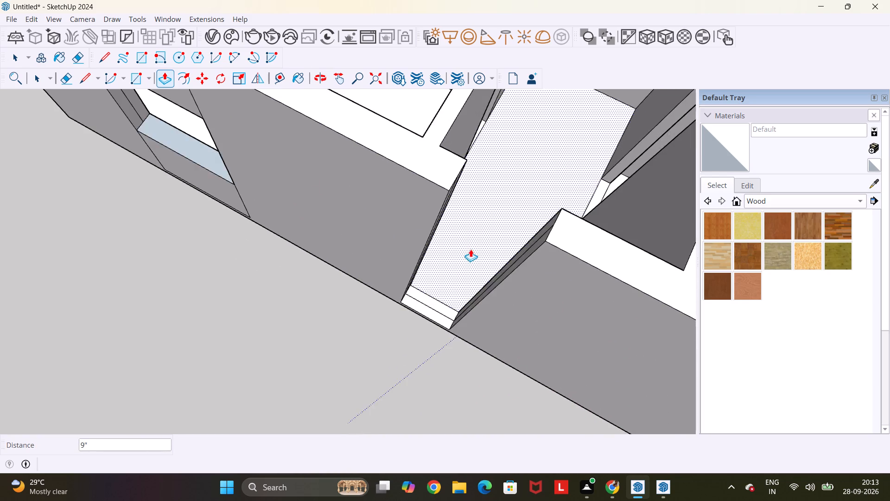
scroll(470, 249, "up", 3)
key("e")
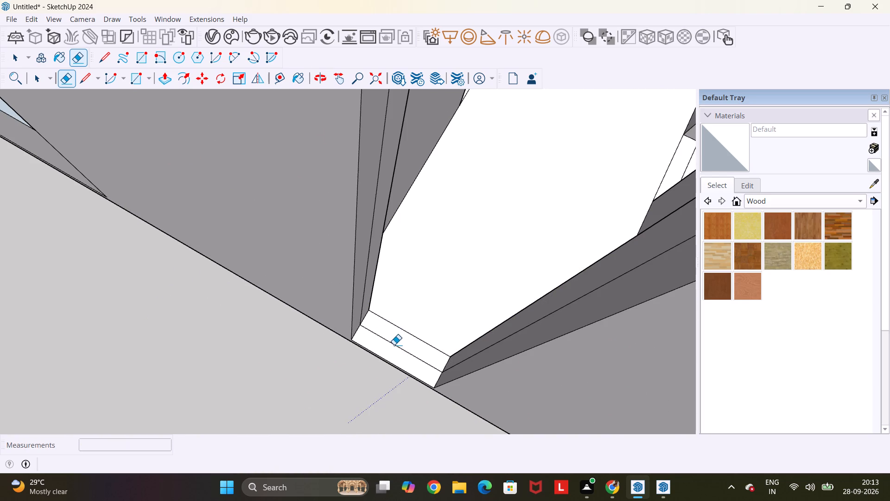
left_click(394, 344)
Push/Pull the threshold face of the narrower side wall opening 8' upward.
scroll(395, 343, "down", 2)
key("p")
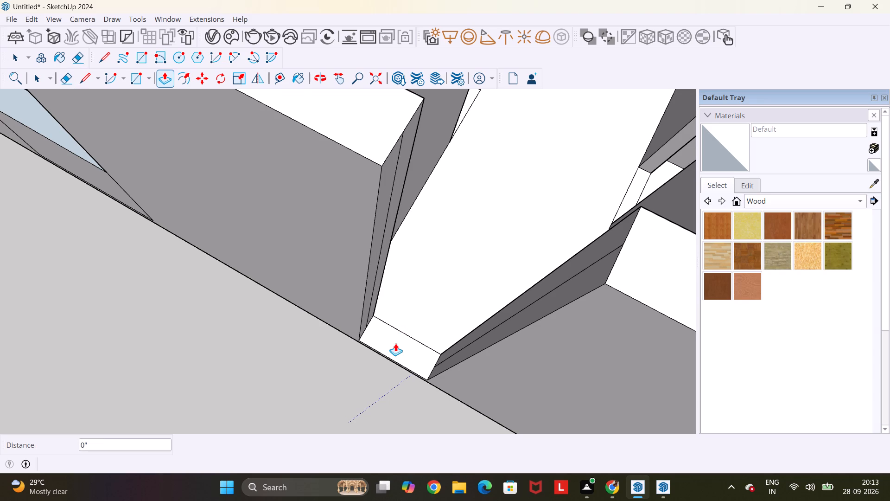
left_click(395, 343)
scroll(457, 294, "down", 3)
middle_click_drag(459, 285, 537, 169)
scroll(537, 169, "down", 4)
type("8'")
key("Return")
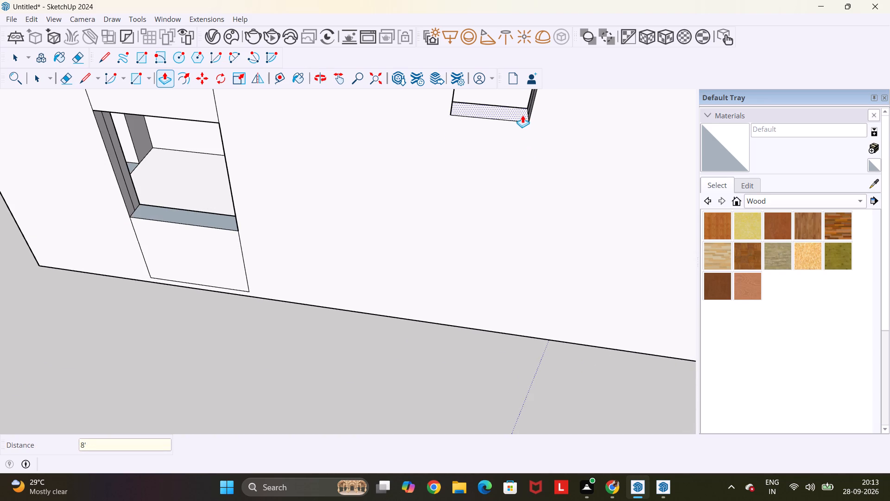
Push/Pull the top of the 8' high block another 1' upward as a separate ventilator-height section.
middle_click_drag(522, 114, 470, 278, "shift")
scroll(470, 278, "down", 1)
scroll(465, 277, "up", 3)
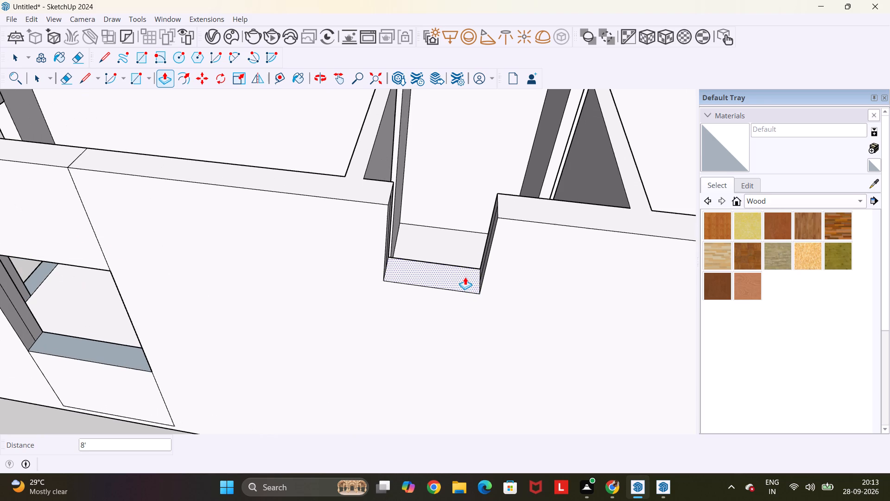
left_click(432, 269)
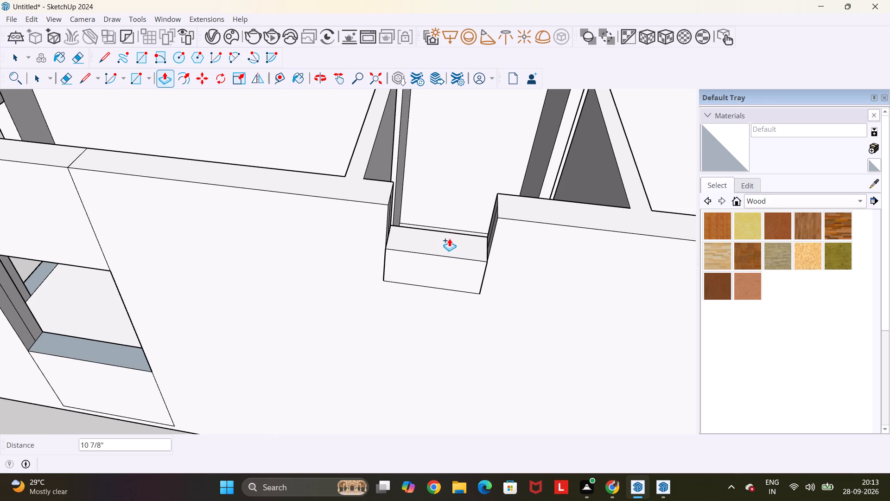
type("1'")
key("Return")
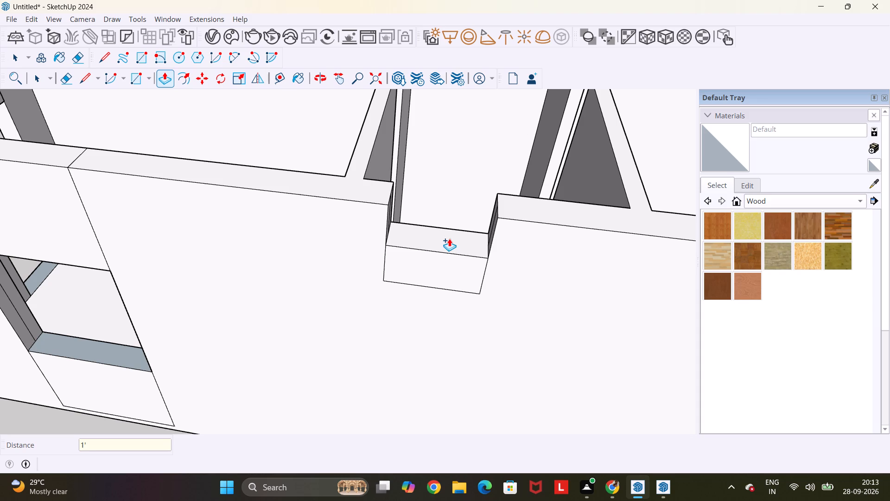
Push/Pull the top of the 1' section up flush with the wall top as a 1' lintel.
left_click(449, 238)
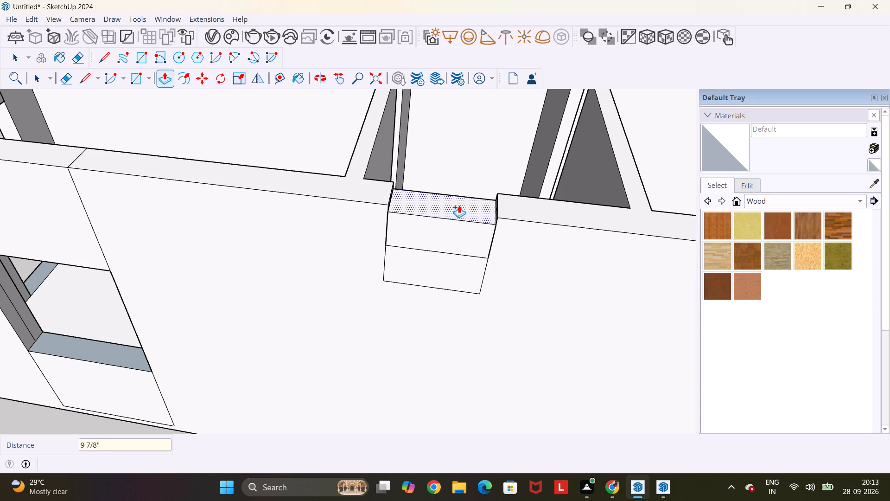
left_click(530, 215)
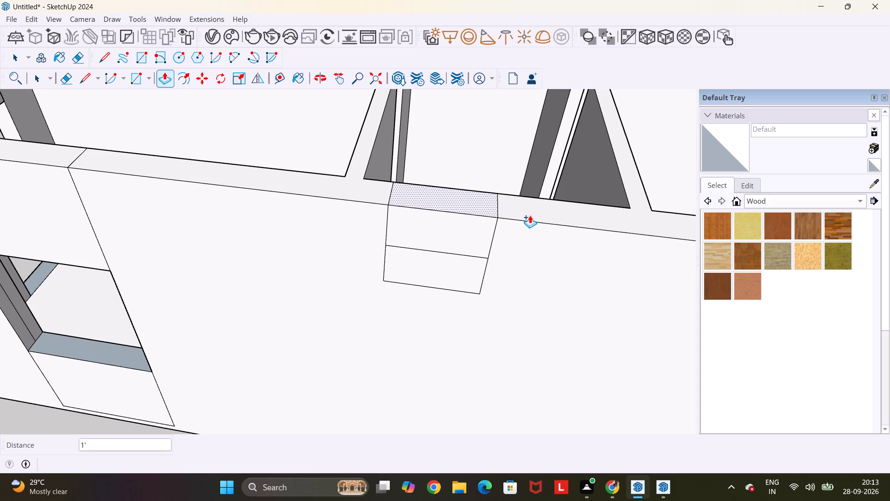
Push the 1' high panel below the narrow opening's lintel about 8 13/16" back through the wall to cut a ventilator opening.
left_click(426, 265)
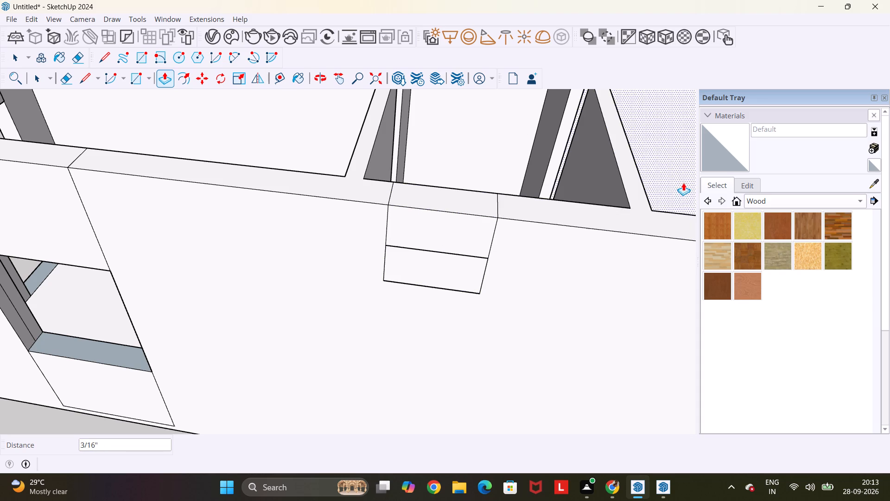
left_click(426, 263)
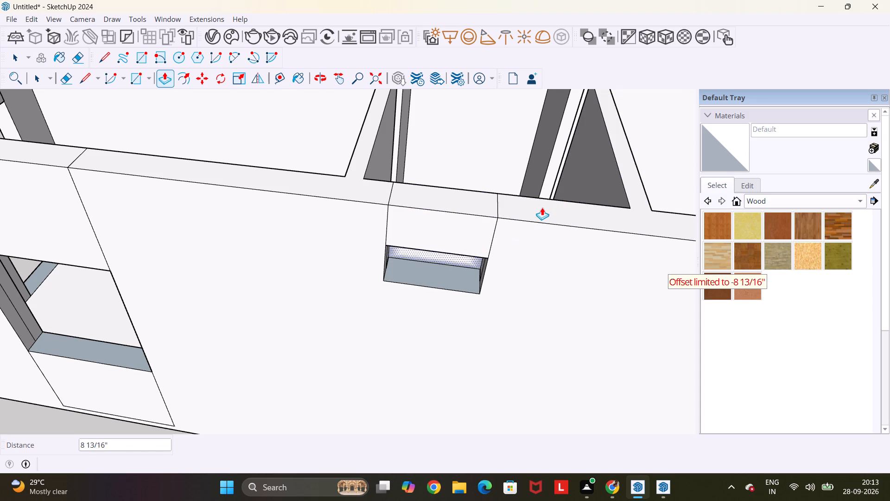
left_click(545, 196)
scroll(545, 196, "down", 4)
middle_click_drag(599, 241, 532, 207)
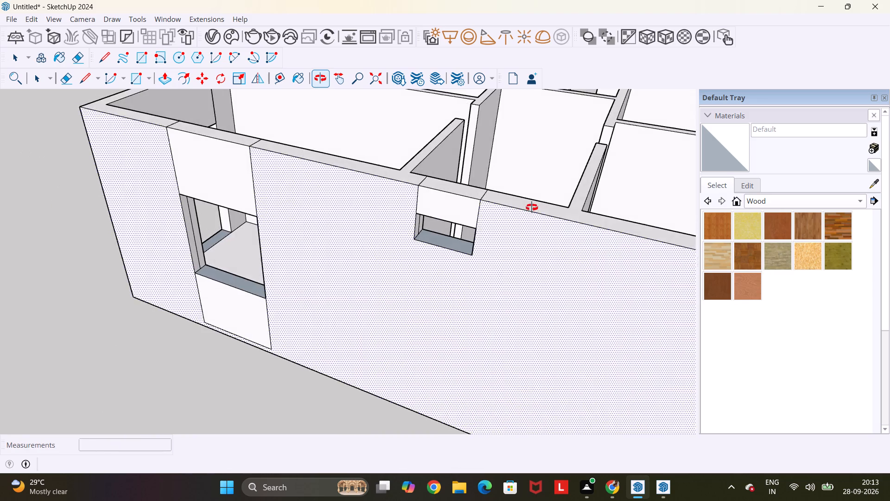
middle_click_drag(532, 207, 587, 180)
scroll(587, 180, "down", 9)
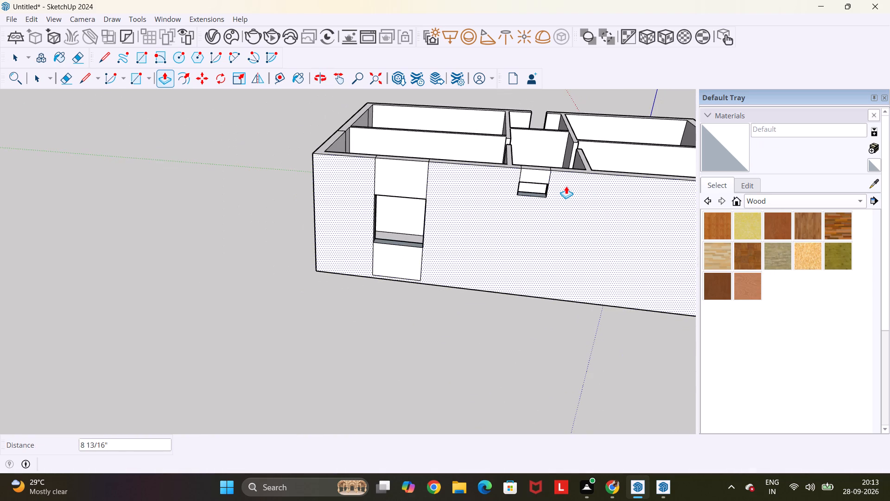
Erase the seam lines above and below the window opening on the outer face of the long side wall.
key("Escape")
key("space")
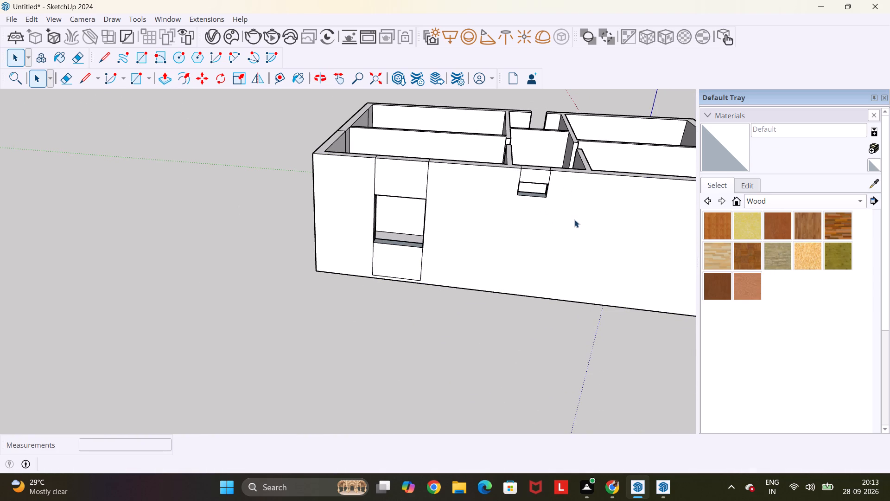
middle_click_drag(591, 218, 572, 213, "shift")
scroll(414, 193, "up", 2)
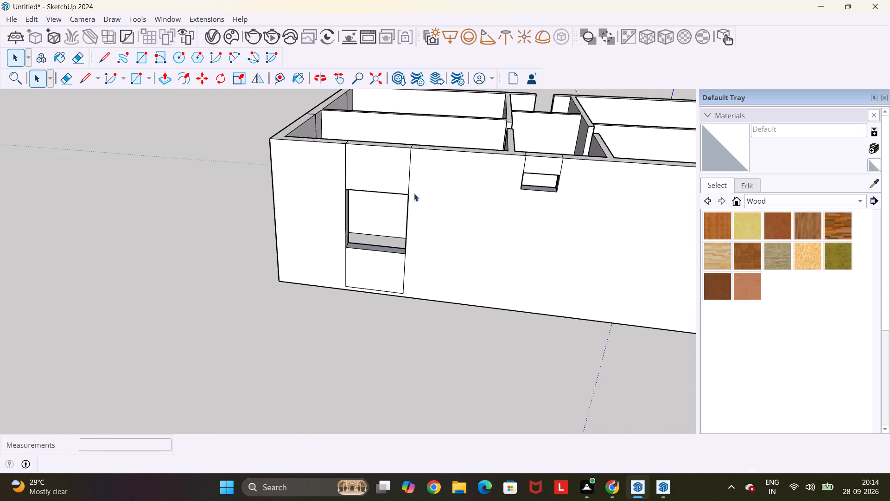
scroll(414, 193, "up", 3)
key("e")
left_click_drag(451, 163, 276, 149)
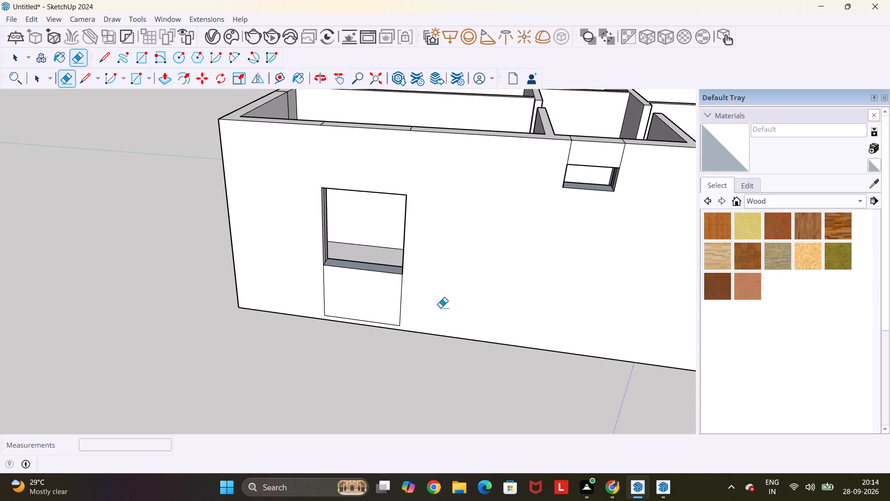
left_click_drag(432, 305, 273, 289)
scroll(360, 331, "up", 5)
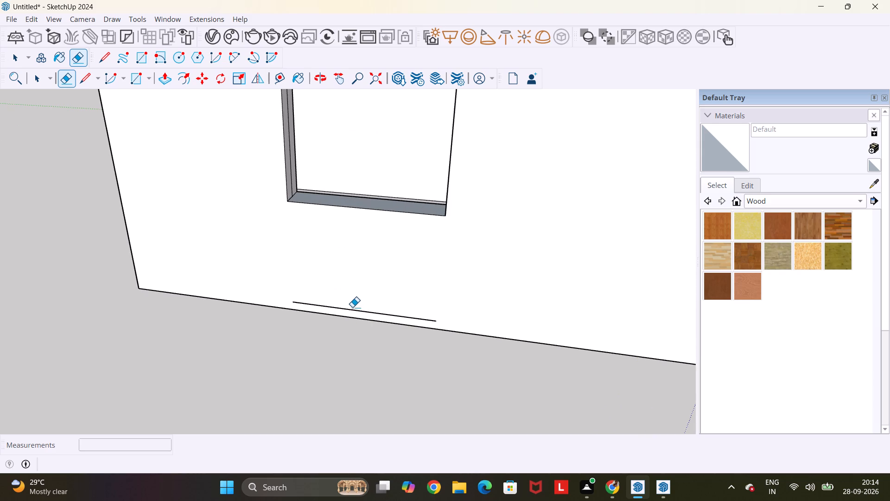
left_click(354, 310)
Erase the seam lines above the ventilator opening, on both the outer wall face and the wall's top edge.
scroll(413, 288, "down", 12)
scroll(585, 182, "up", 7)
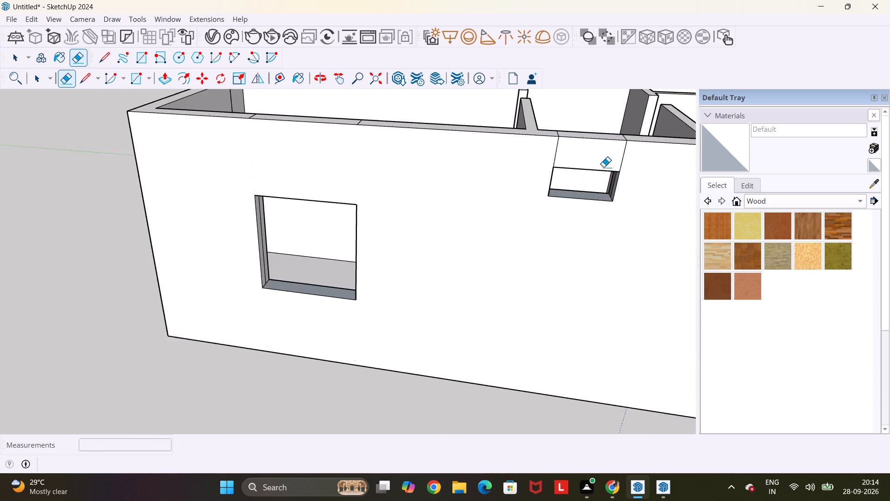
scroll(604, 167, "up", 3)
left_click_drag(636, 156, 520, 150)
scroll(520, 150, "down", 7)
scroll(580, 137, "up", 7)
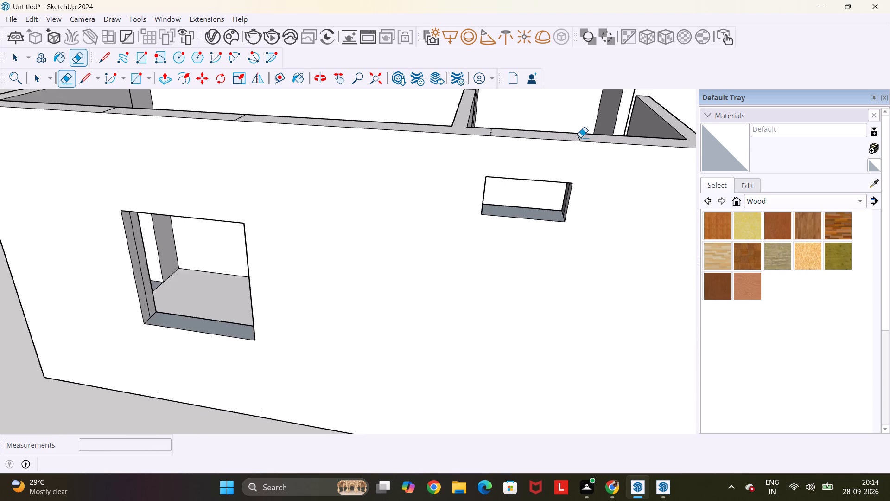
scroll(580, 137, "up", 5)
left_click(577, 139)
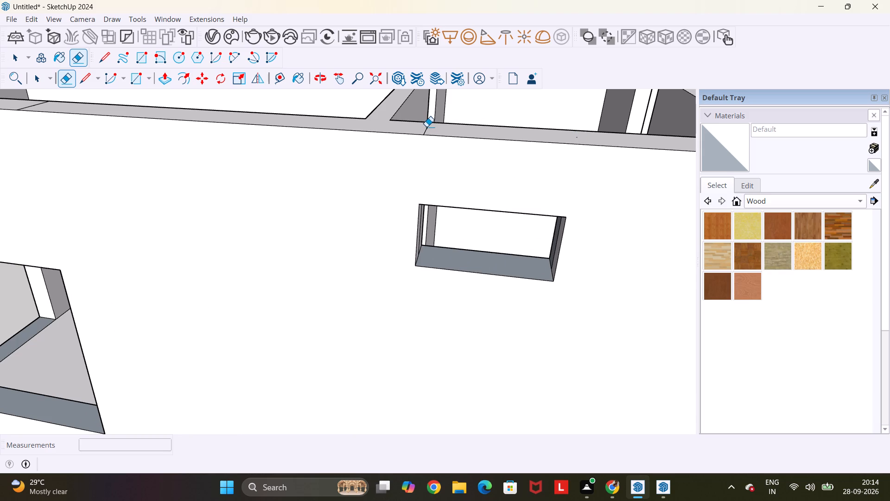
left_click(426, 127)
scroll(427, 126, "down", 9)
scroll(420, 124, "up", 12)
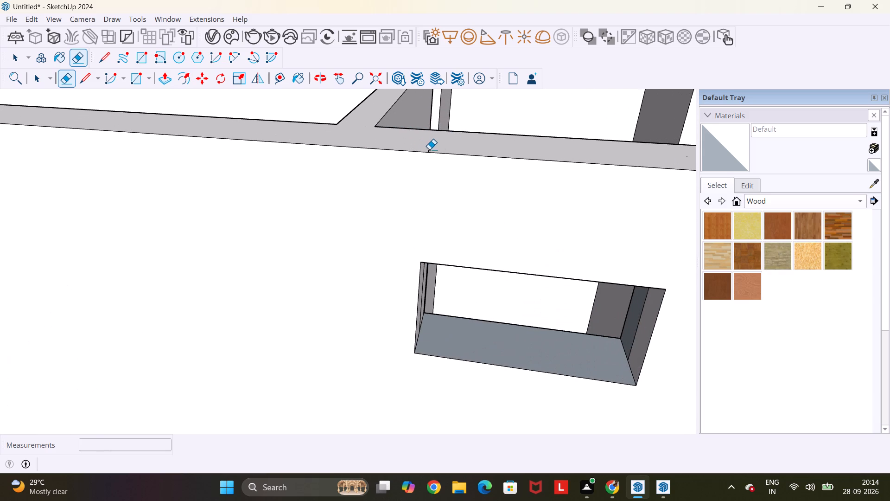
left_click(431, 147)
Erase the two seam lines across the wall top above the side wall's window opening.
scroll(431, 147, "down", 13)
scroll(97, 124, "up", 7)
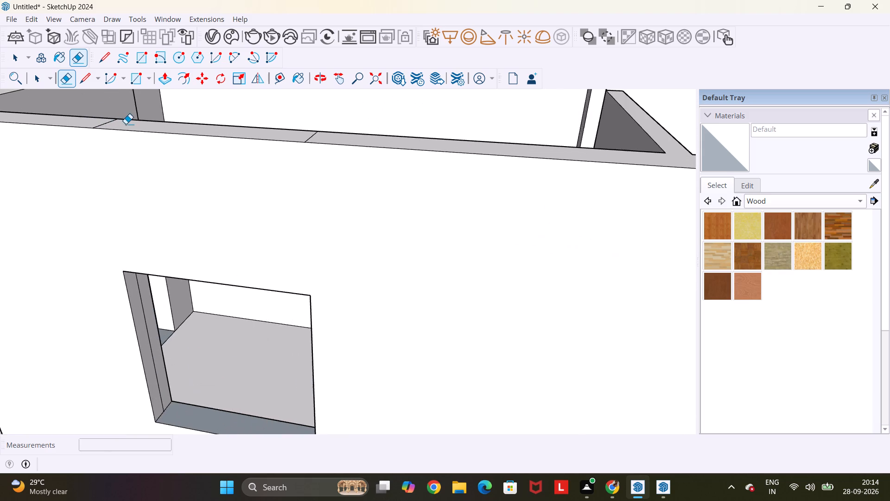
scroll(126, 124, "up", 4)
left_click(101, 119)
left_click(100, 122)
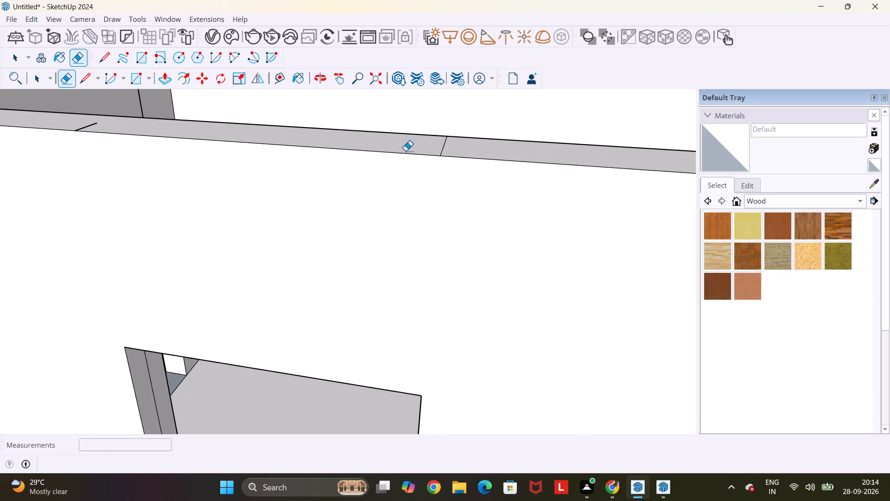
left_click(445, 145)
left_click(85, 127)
Inspect the house from all sides, checking the openings and the remaining gaps in the outer walls.
scroll(85, 127, "down", 20)
scroll(85, 127, "down", 4)
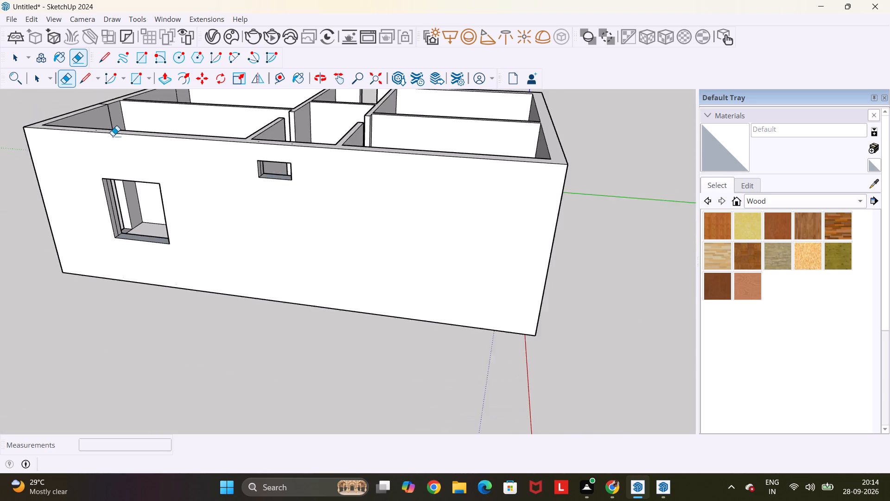
scroll(113, 136, "down", 3)
middle_click_drag(466, 174, 85, 342)
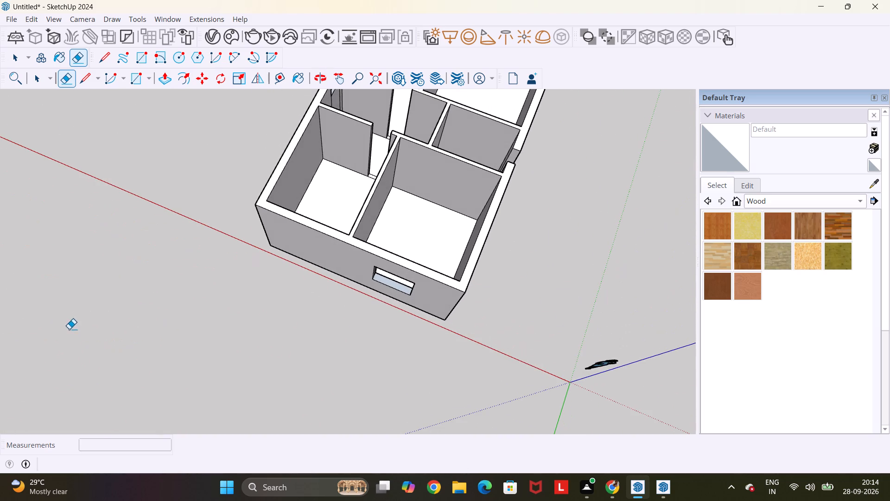
middle_click_drag(706, 202, 504, 208)
middle_click_drag(634, 171, 243, 143)
scroll(261, 152, "down", 5)
middle_click_drag(336, 340, 496, 345)
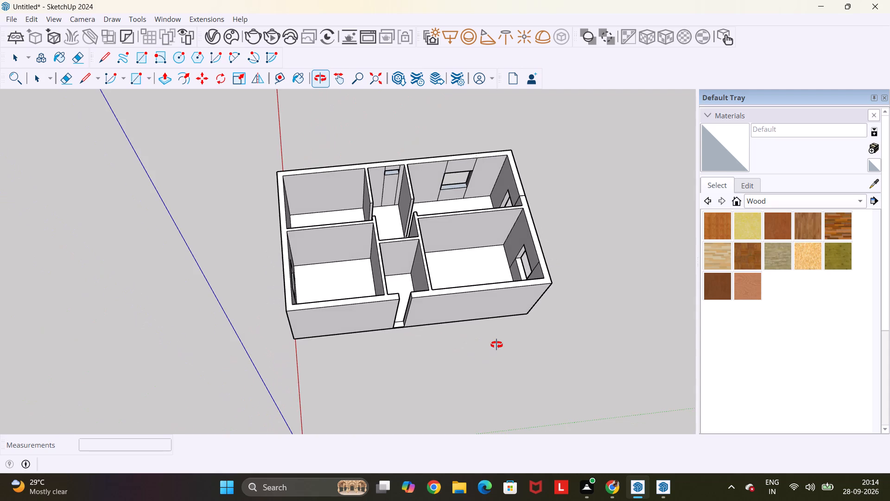
middle_click_drag(496, 345, 414, 341)
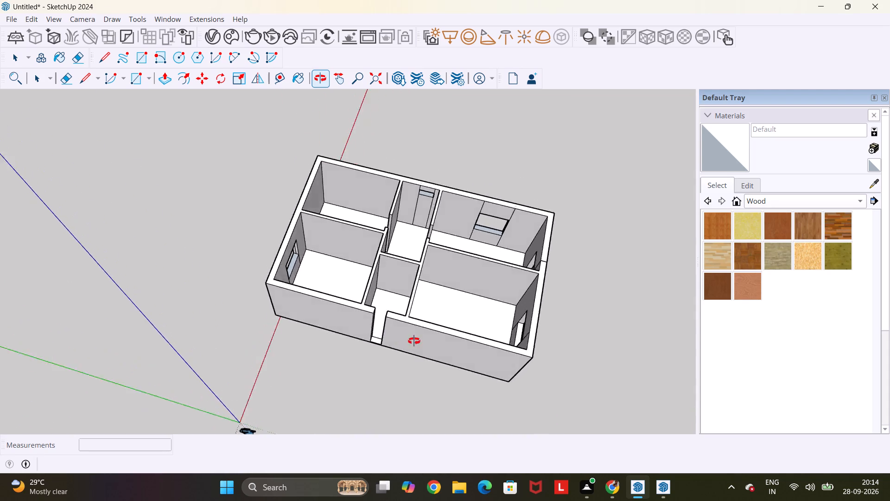
middle_click_drag(414, 341, 249, 212)
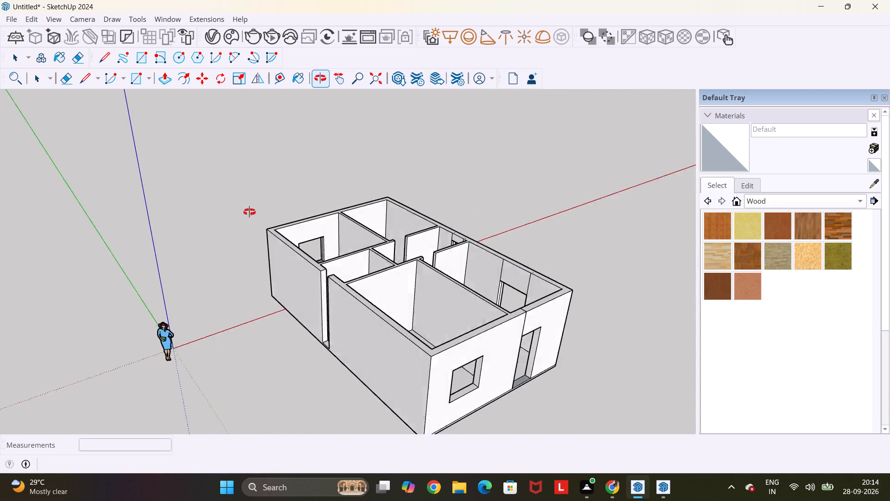
middle_click_drag(249, 212, 157, 257)
scroll(428, 305, "down", 6)
middle_click_drag(551, 307, 376, 262)
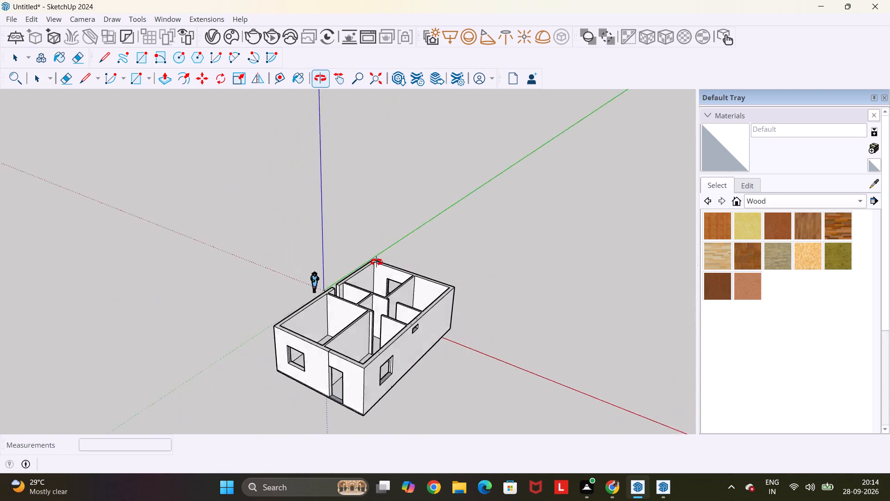
middle_click_drag(376, 262, 332, 279)
scroll(332, 279, "up", 3)
middle_click_drag(299, 318, 701, 344)
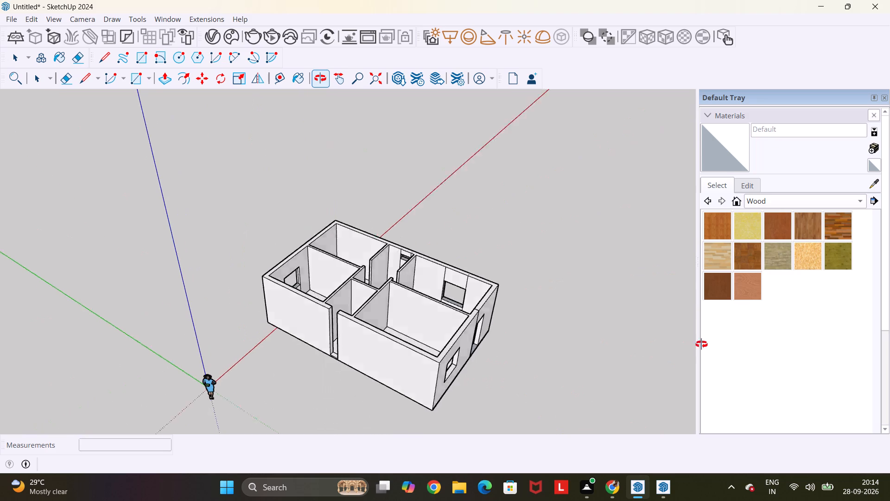
middle_click_drag(701, 344, 706, 343)
middle_click_drag(328, 346, 469, 361)
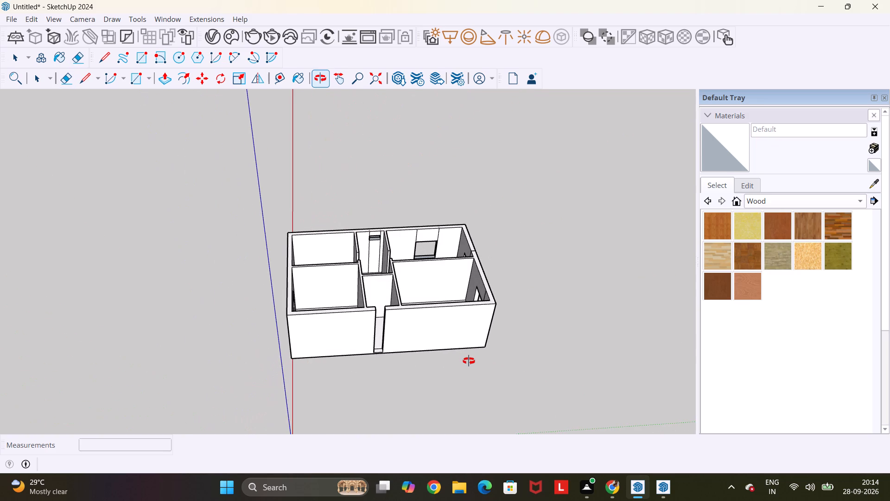
middle_click_drag(469, 361, 438, 348)
scroll(438, 348, "up", 4)
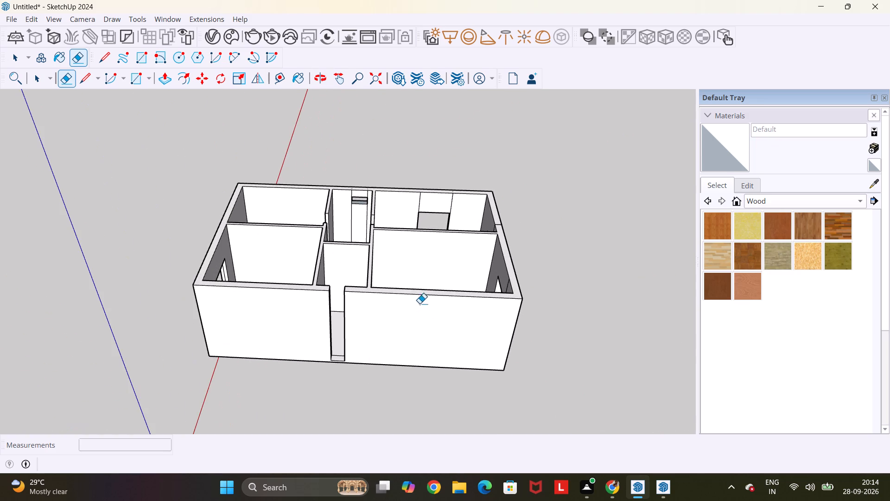
middle_click_drag(555, 229, 231, 216)
middle_click_drag(438, 275, 241, 233)
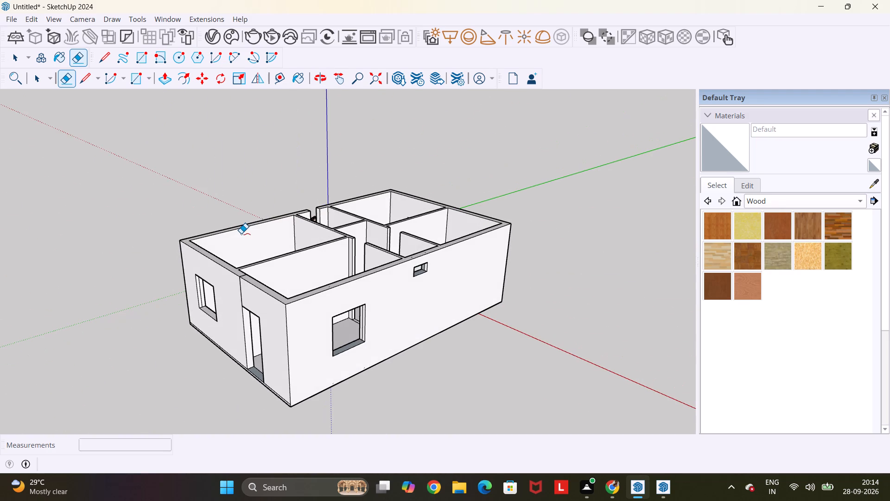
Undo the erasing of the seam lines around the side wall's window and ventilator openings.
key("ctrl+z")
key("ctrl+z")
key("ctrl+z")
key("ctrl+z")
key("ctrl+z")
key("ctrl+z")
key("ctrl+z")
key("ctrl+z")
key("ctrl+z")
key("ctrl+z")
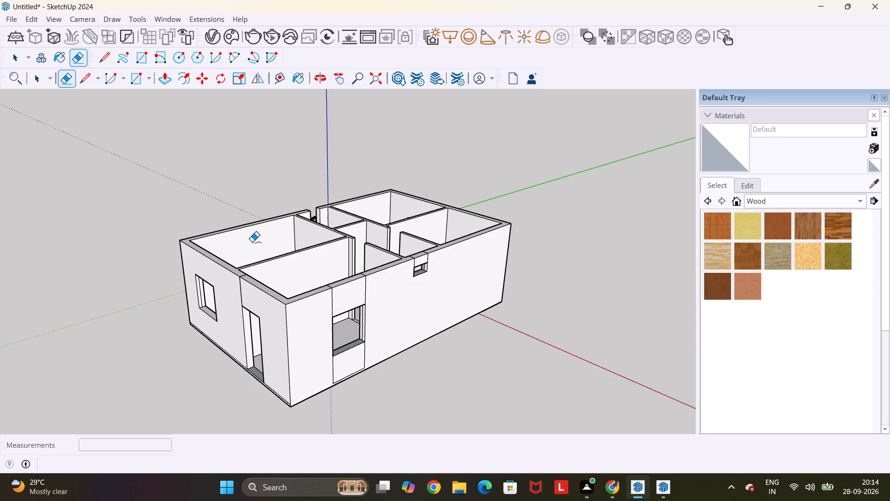
Undo the ventilator construction in the narrower side wall opening, back to the full-height gap above its threshold.
key("ctrl+z")
key("ctrl+z")
key("ctrl+z")
key("ctrl+z")
key("ctrl+z")
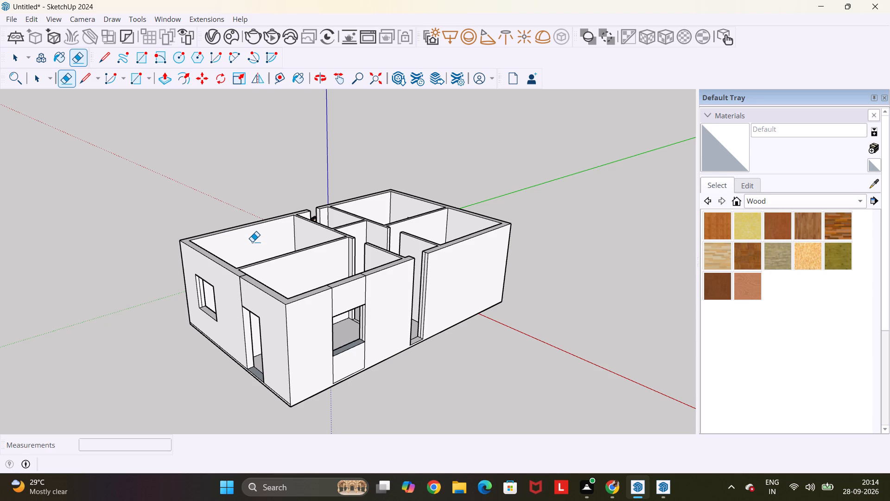
Push/Pull the threshold face of the narrower side wall opening 3' upward as a sill.
scroll(470, 342, "down", 3)
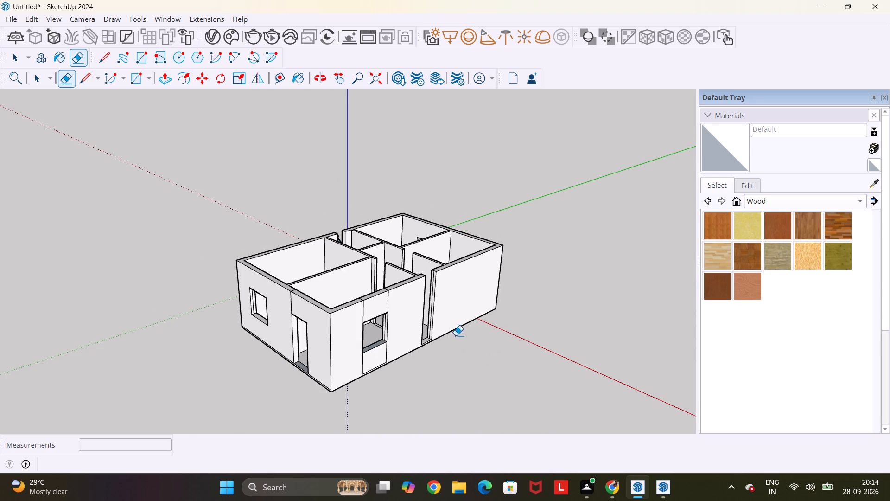
middle_click_drag(464, 325, 319, 356)
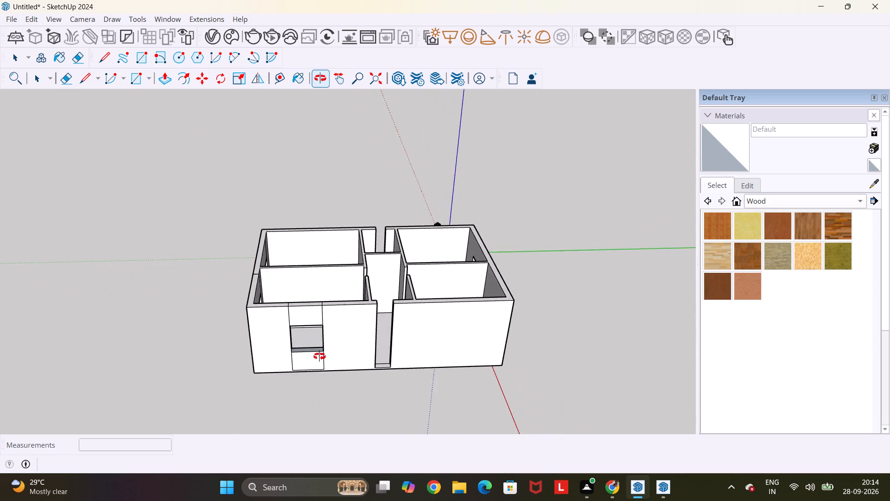
middle_click_drag(319, 356, 320, 357)
scroll(331, 359, "up", 3)
scroll(380, 356, "up", 5)
key("p")
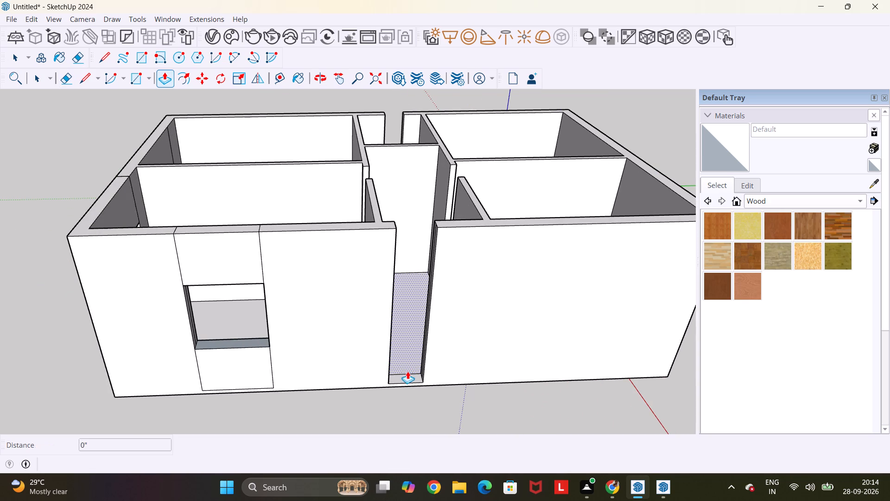
left_click(408, 377)
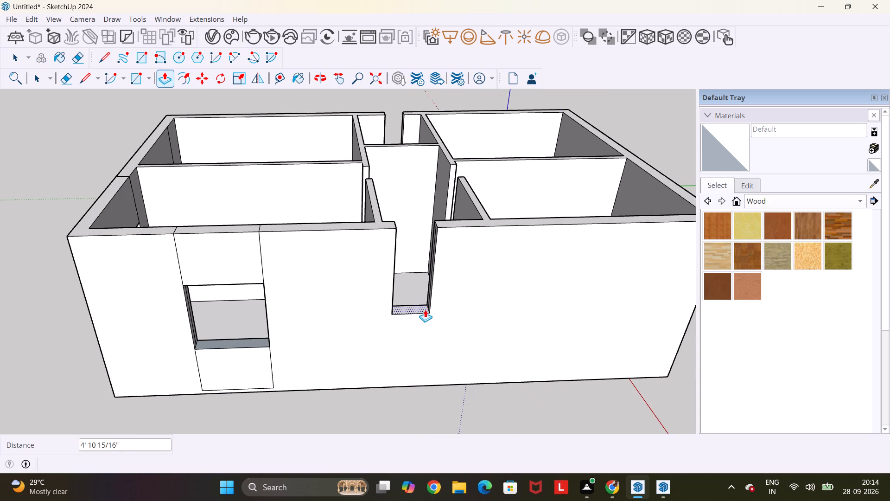
type("3'")
key("Return")
Push/Pull the top of the 3' sill another 4' upward as a separate window-height section.
scroll(422, 308, "up", 2)
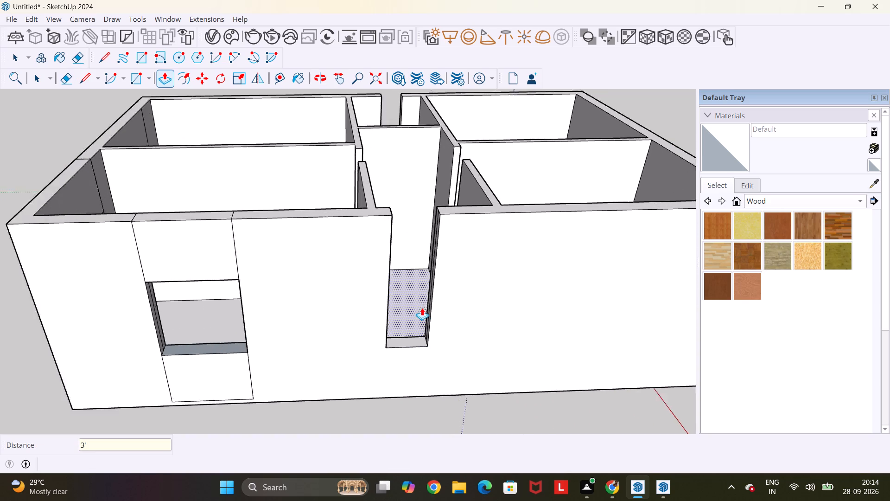
scroll(422, 308, "up", 3)
left_click(399, 364)
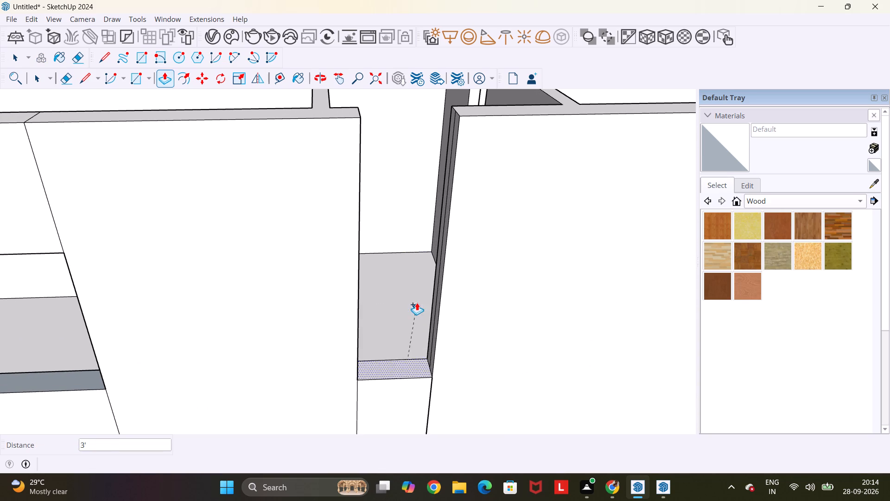
type("4'")
key("Return")
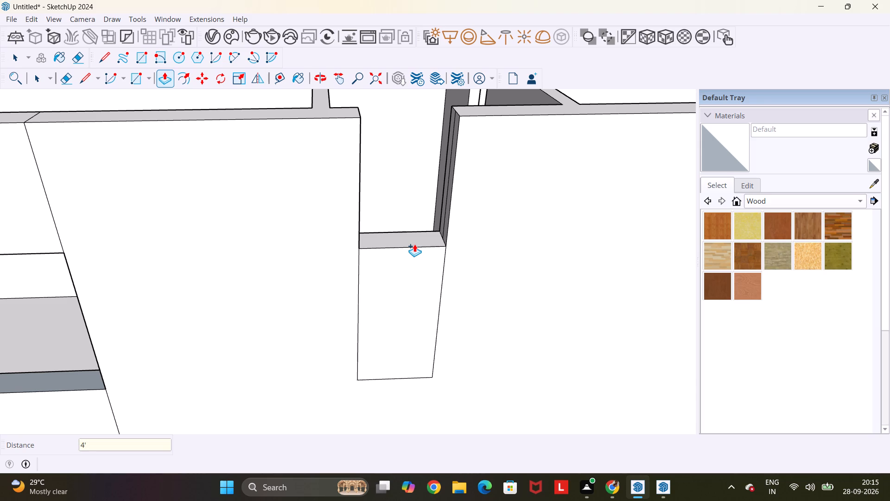
Push/Pull the top of the 4' section up flush with the wall top as a 3' lintel.
left_click(412, 232)
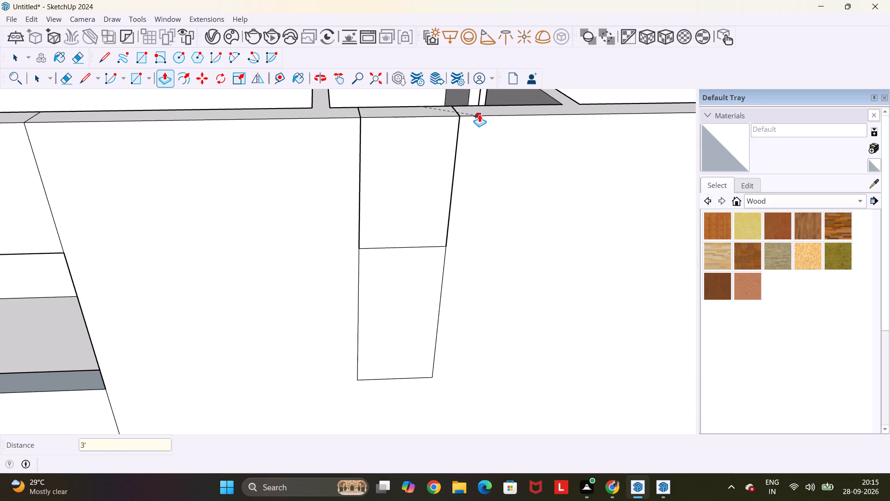
left_click(479, 114)
Push the 4' high panel between the narrow opening's sill and lintel 9" back through the wall to cut a window opening.
scroll(420, 262, "down", 4)
left_click(414, 291)
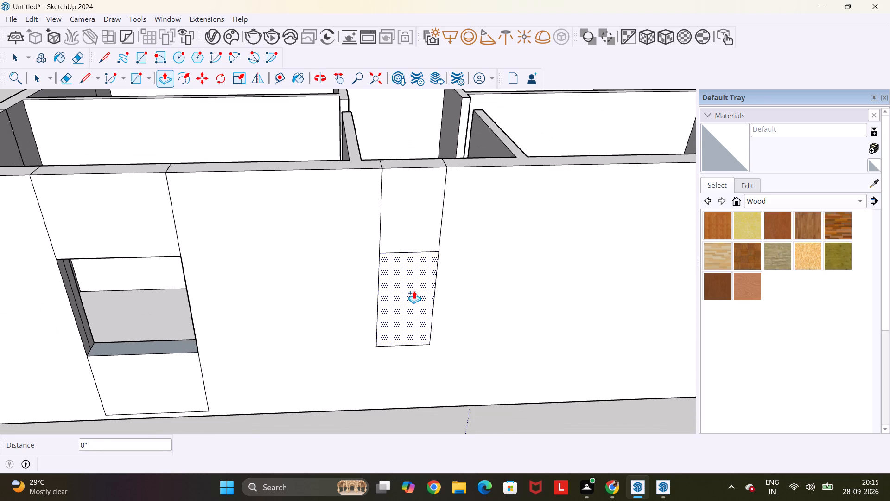
left_click(483, 159)
scroll(483, 159, "down", 3)
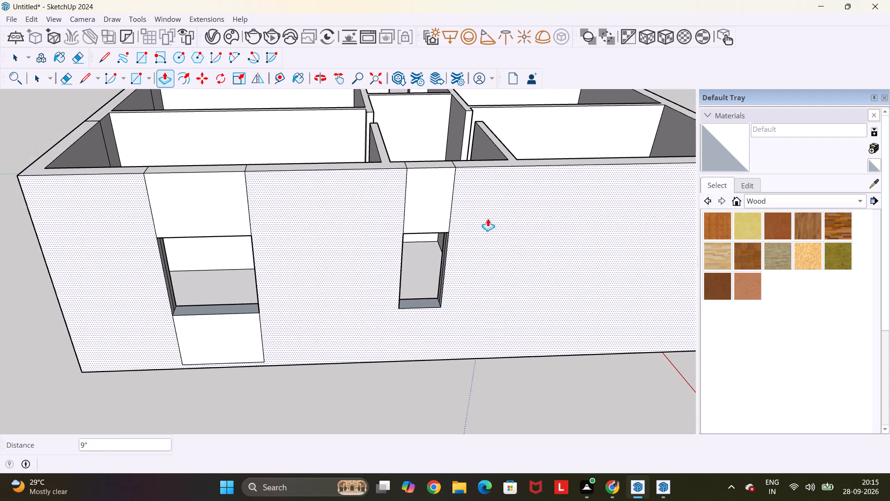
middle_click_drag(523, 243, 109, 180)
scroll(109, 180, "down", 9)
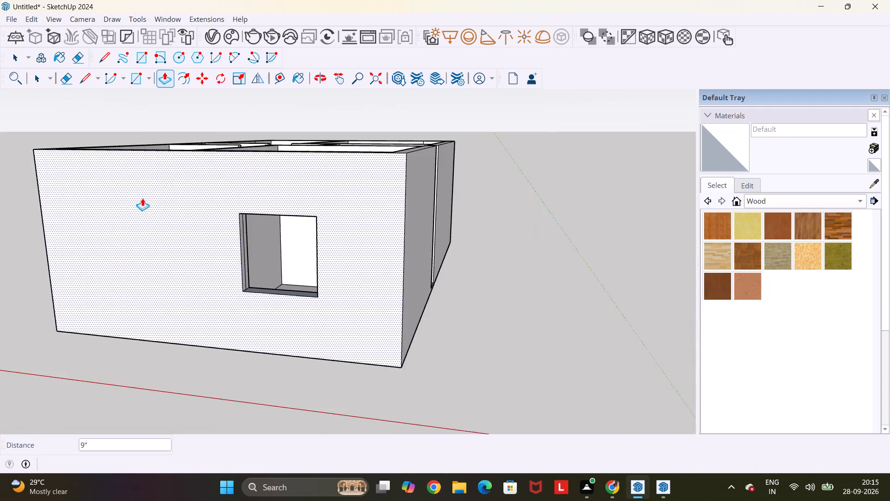
Push/Pull the threshold face of the remaining narrow opening in the opposite long wall 7' 6" upward.
scroll(142, 198, "down", 6)
middle_click_drag(356, 213, 97, 341)
middle_click_drag(294, 233, 294, 233)
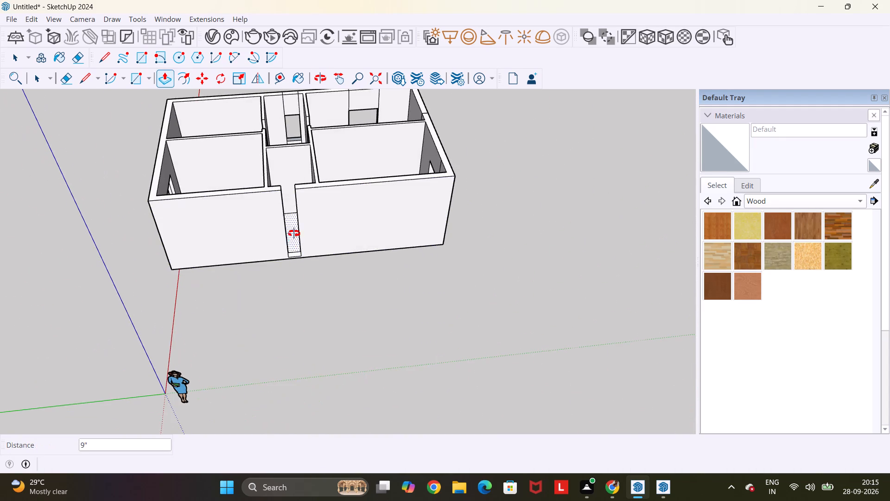
middle_click_drag(294, 233, 263, 267)
scroll(263, 268, "up", 4)
middle_click_drag(299, 205, 304, 269)
scroll(304, 269, "up", 6)
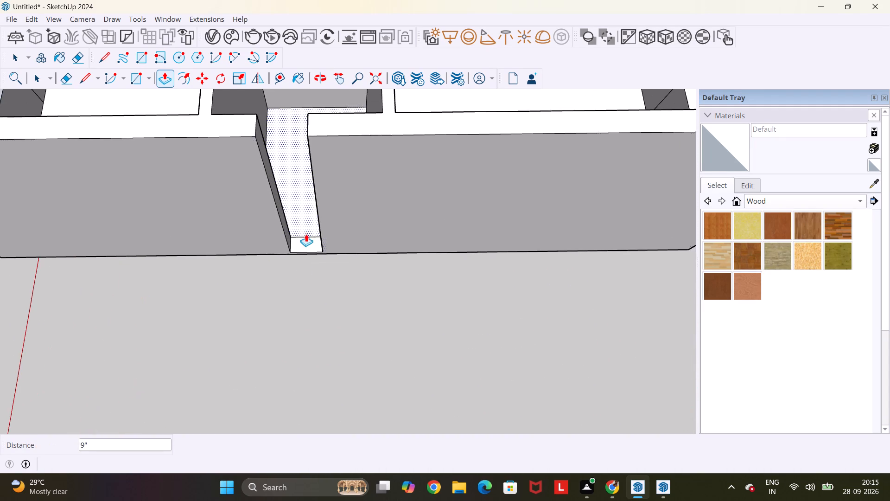
left_click(306, 241)
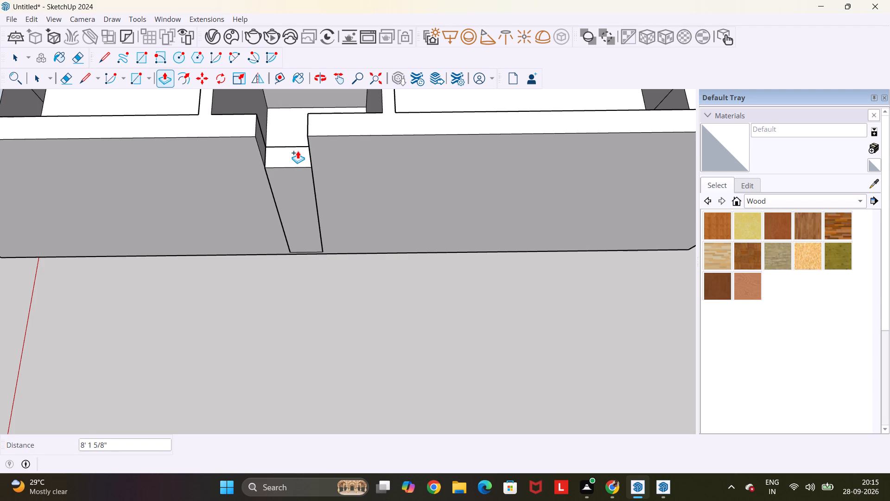
key("7")
key("BackSpace")
type("7.5'")
key("Return")
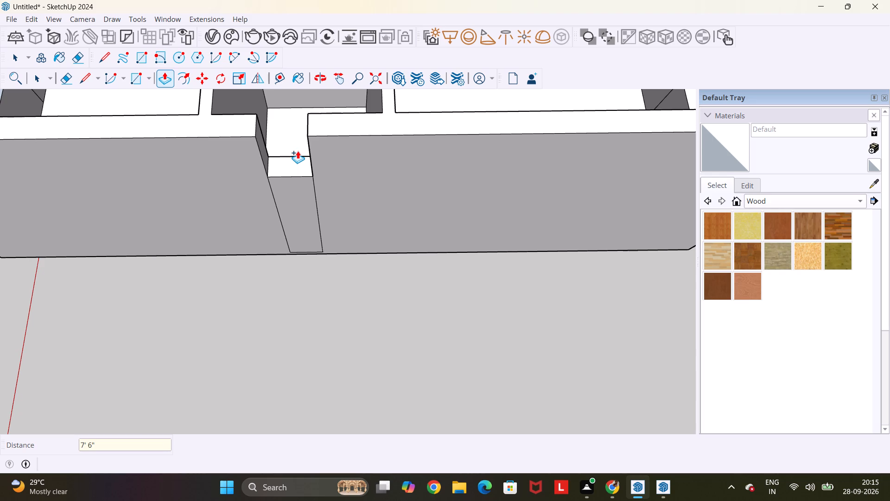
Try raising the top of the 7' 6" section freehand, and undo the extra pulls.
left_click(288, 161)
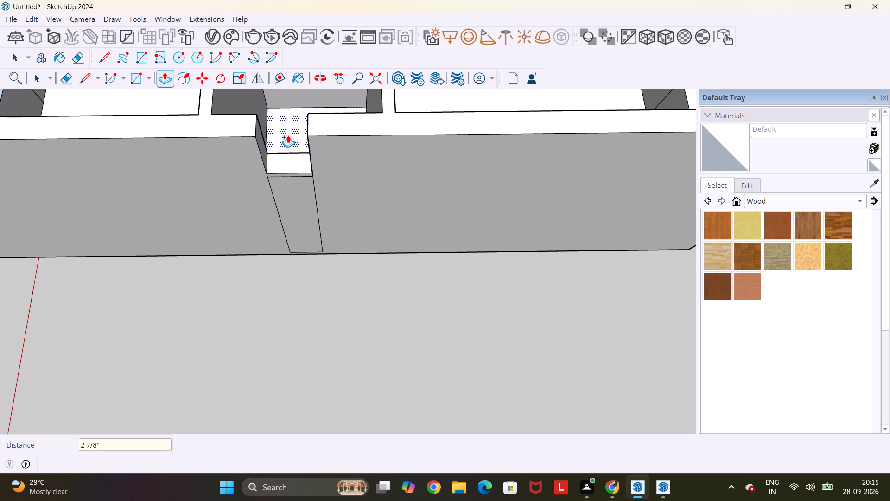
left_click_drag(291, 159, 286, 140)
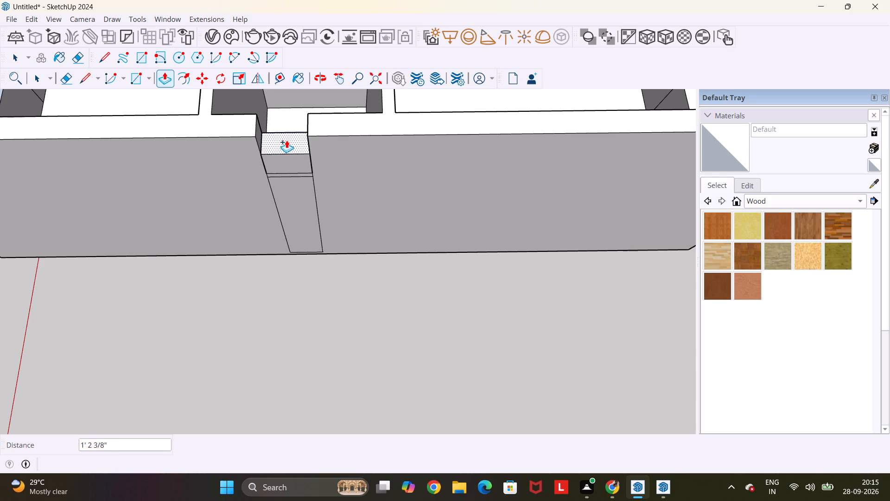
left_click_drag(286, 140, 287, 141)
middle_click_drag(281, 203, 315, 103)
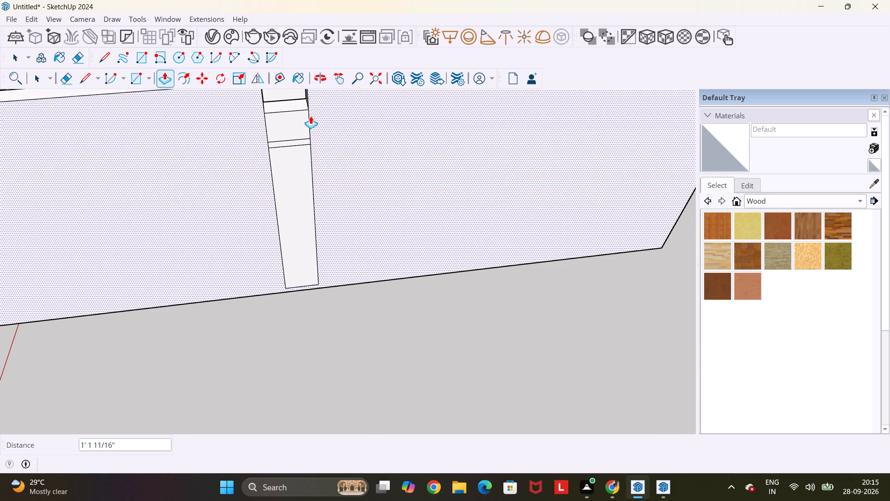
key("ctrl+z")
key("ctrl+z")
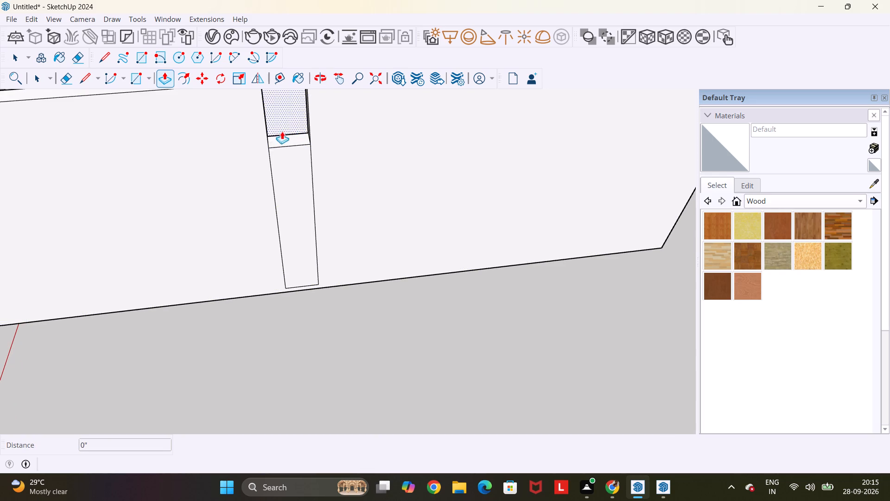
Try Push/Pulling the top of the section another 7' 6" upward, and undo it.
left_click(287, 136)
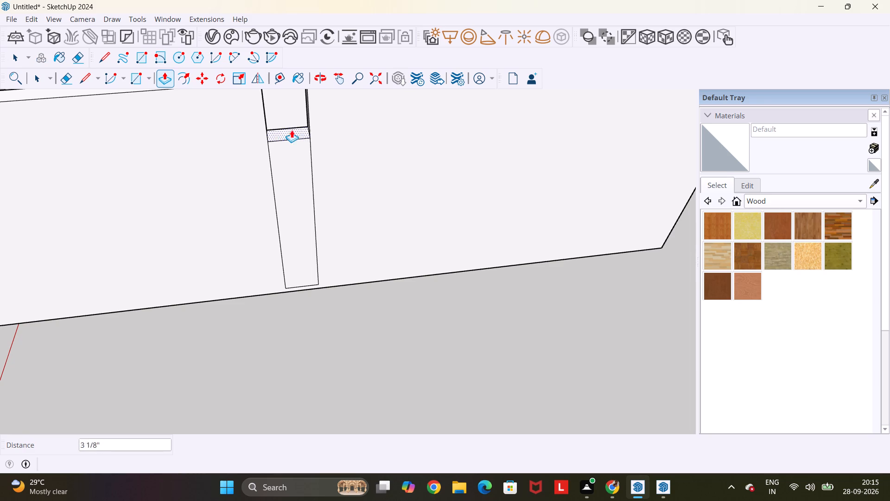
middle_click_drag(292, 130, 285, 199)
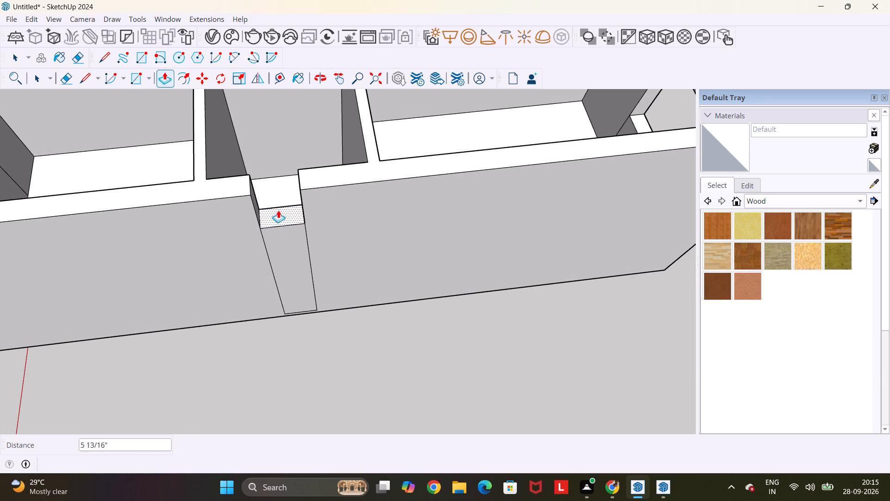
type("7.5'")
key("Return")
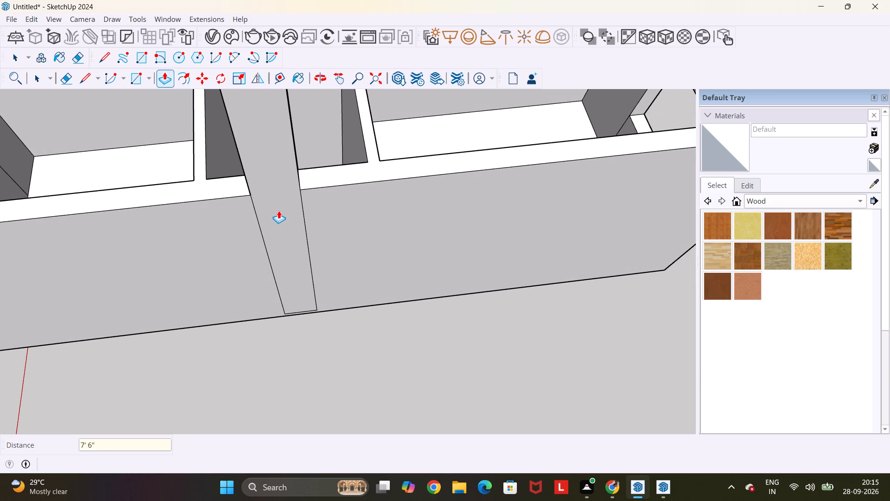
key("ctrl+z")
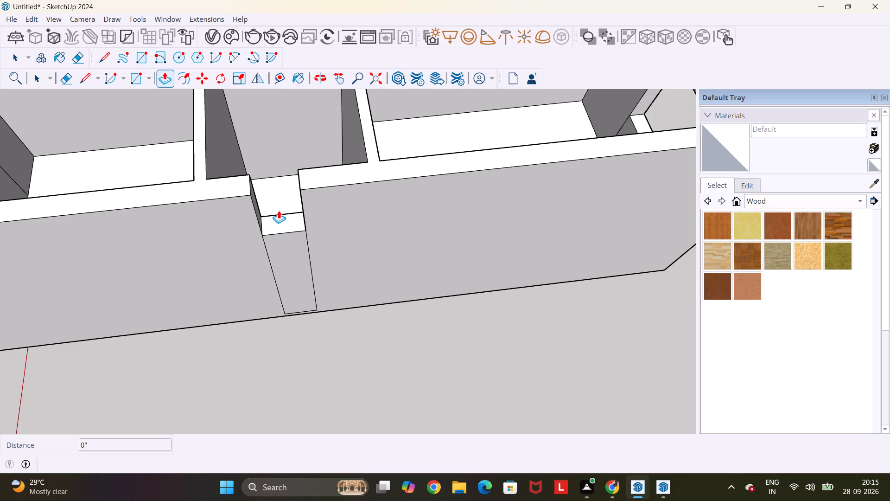
Push/Pull the top of the 7' 6" section another 1' 6" upward as a separate ventilator-height section.
scroll(280, 213, "up", 4)
left_click(290, 230)
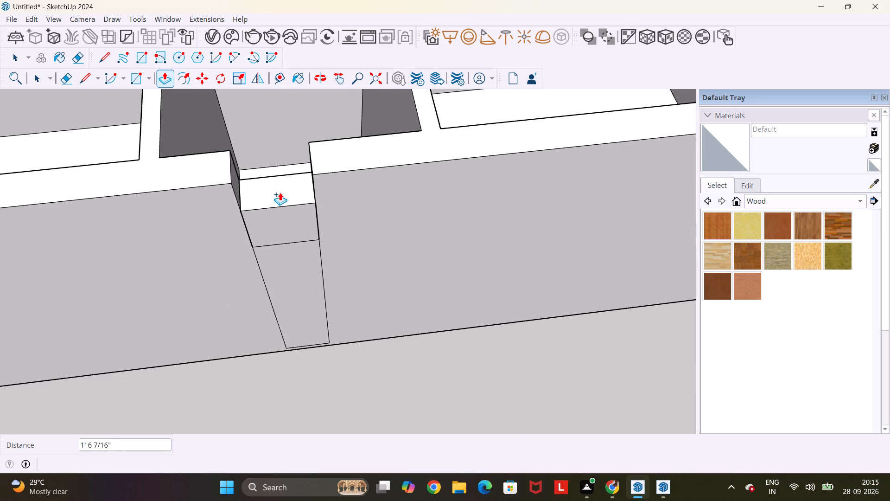
type("1.")
key("BackSpace")
type(".5")
key("apostrophe")
key("Return")
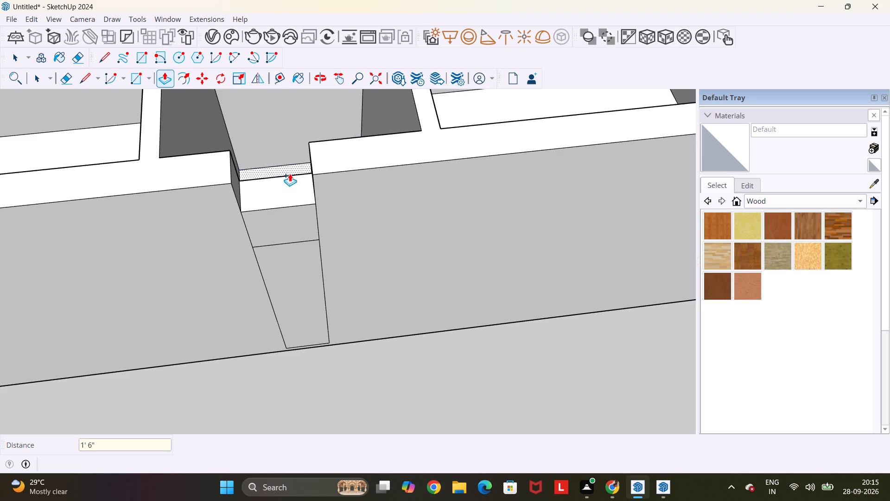
Push/Pull the top of the 1' 6" section up flush with the wall top as a 1' lintel.
left_click(284, 190)
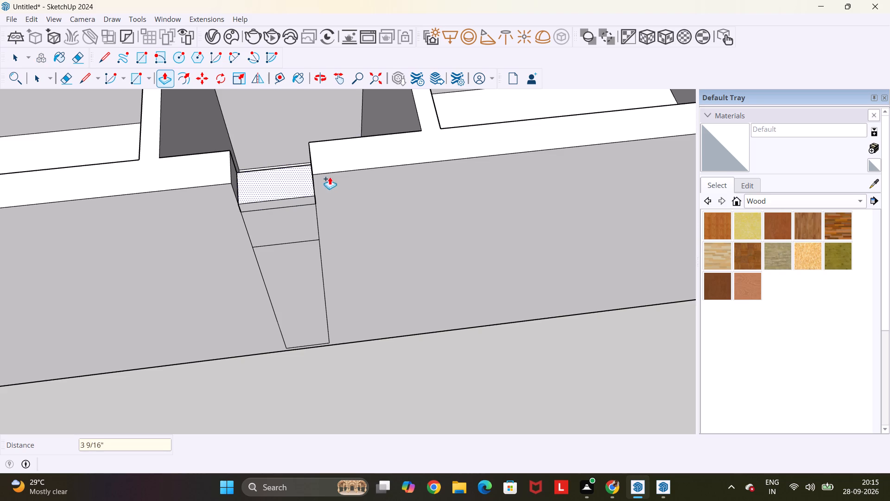
left_click(348, 162)
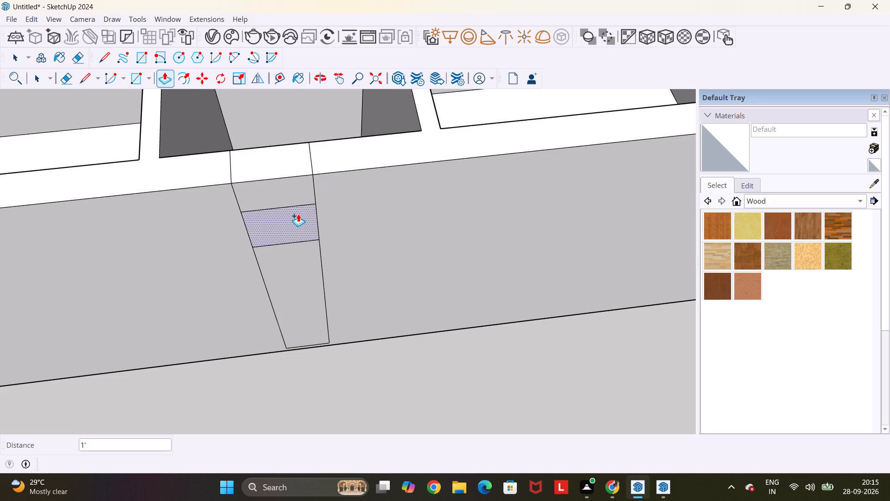
Push the 1' 6" high panel below the lintel 9" back through the wall to cut a ventilator opening.
left_click(298, 215)
left_click(344, 139)
scroll(344, 139, "down", 4)
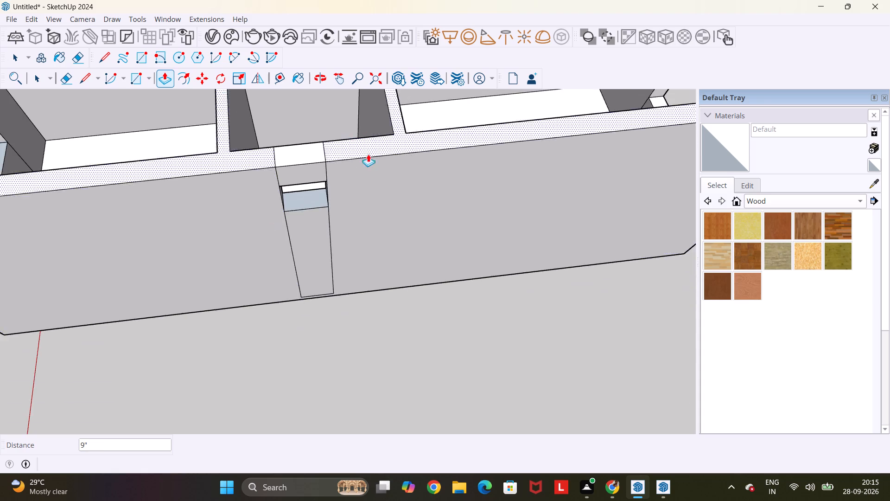
Examine the rooms, interior partitions and finished wall openings from above and around the house.
scroll(368, 154, "down", 1)
scroll(516, 182, "down", 18)
middle_click_drag(598, 141, 381, 223)
scroll(381, 223, "down", 3)
middle_click_drag(577, 353, 464, 320)
scroll(464, 320, "down", 8)
middle_click_drag(498, 385, 435, 365)
scroll(435, 365, "up", 14)
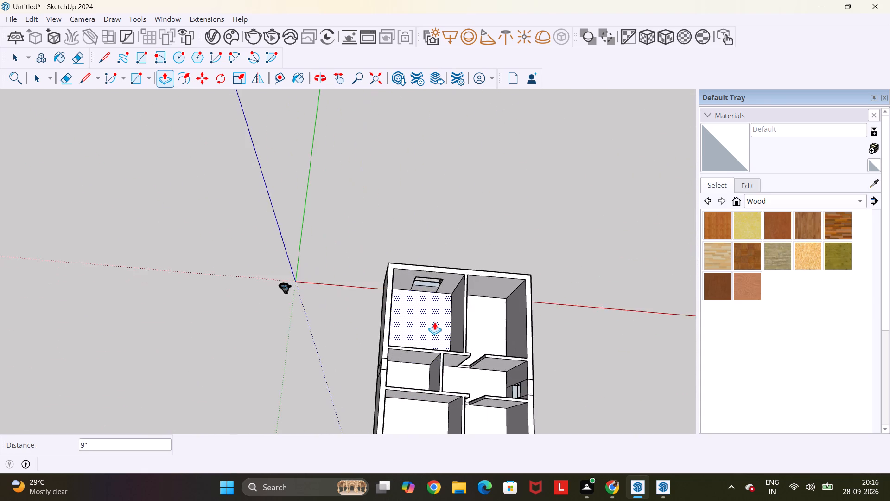
scroll(434, 322, "up", 9)
scroll(436, 321, "down", 1)
key("Escape")
key("space")
scroll(436, 321, "down", 3)
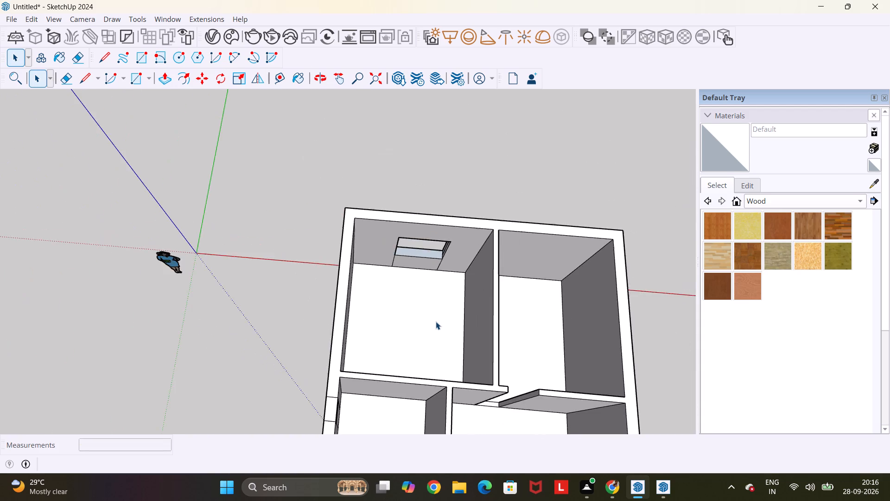
scroll(436, 321, "down", 8)
middle_click_drag(520, 351, 476, 247)
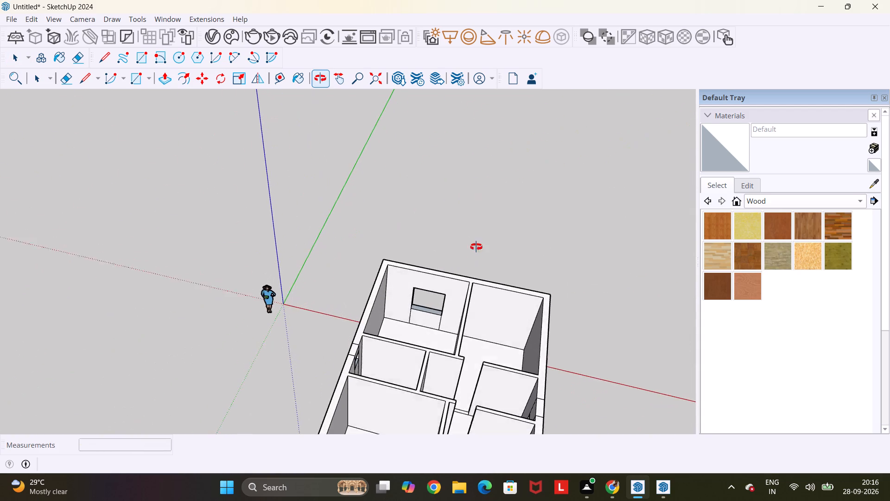
middle_click_drag(476, 247, 478, 243)
scroll(478, 243, "up", 1)
middle_click_drag(460, 383, 375, 371)
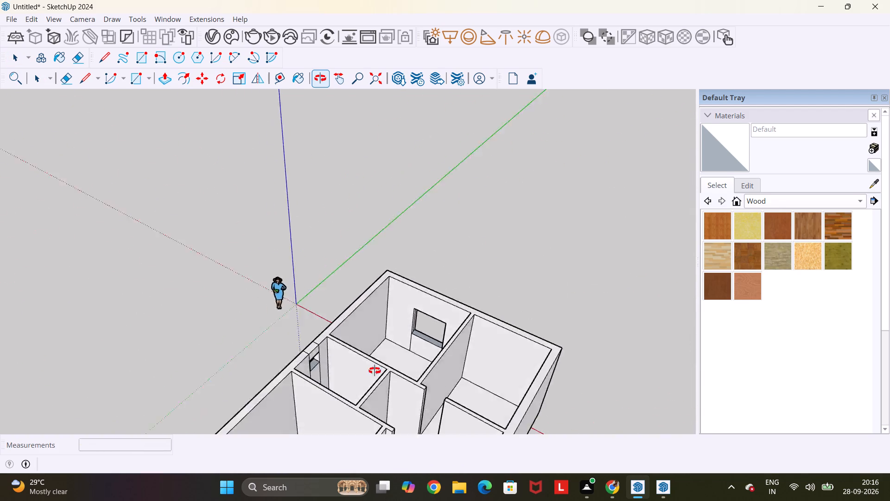
middle_click_drag(375, 371, 313, 328)
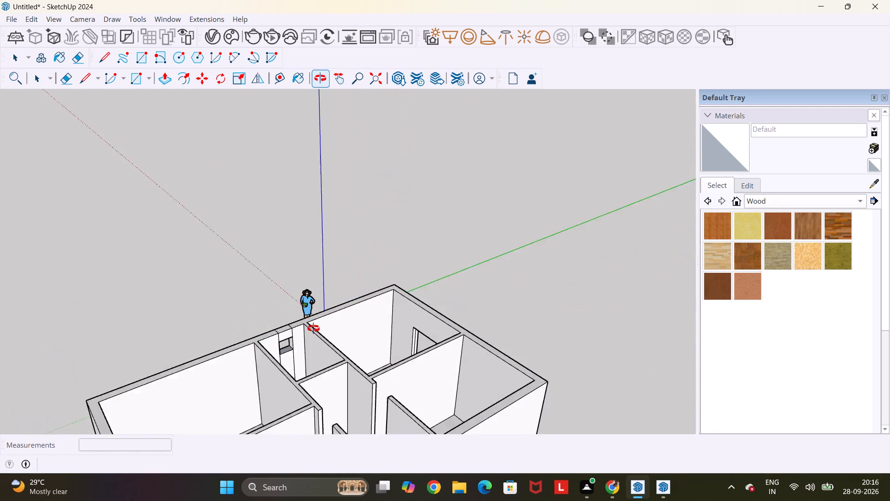
middle_click_drag(313, 328, 497, 356)
scroll(491, 365, "up", 4)
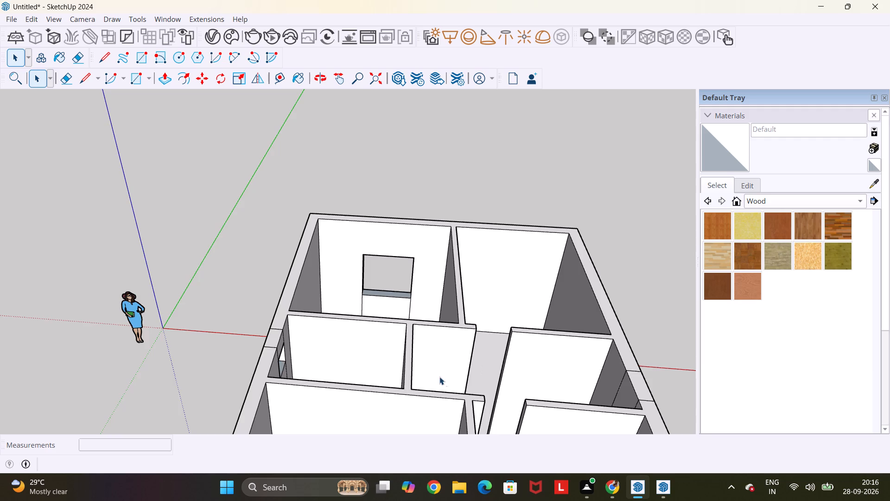
Place a horizontal guide 7' above the floor on the wall face of the small central recess beside the passage.
middle_click_drag(451, 381, 427, 436)
scroll(431, 429, "up", 6)
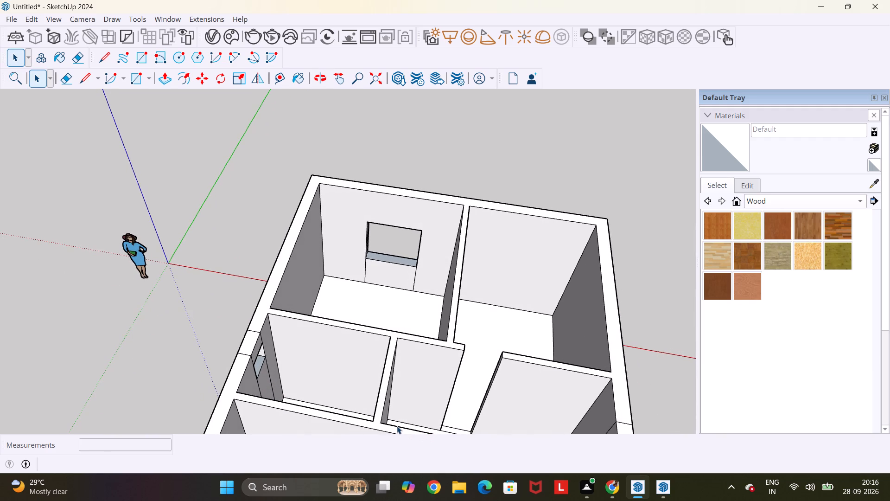
key("t")
scroll(402, 423, "up", 10)
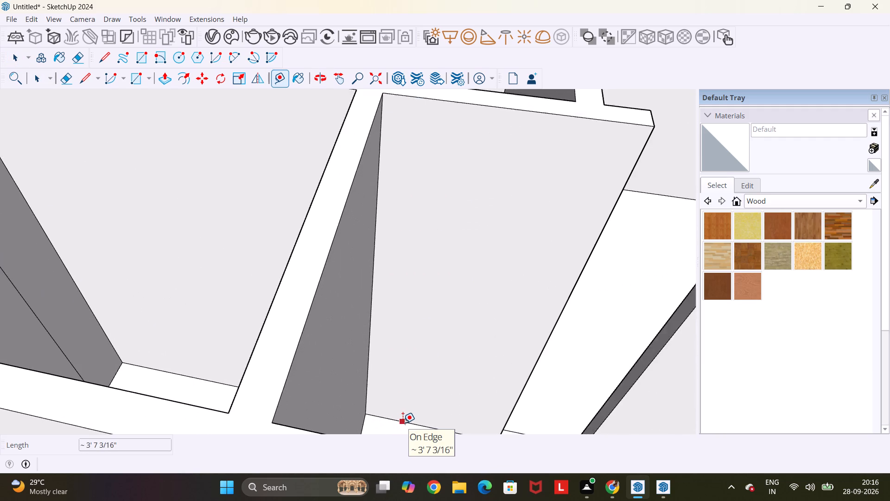
left_click(403, 423)
scroll(451, 274, "down", 3)
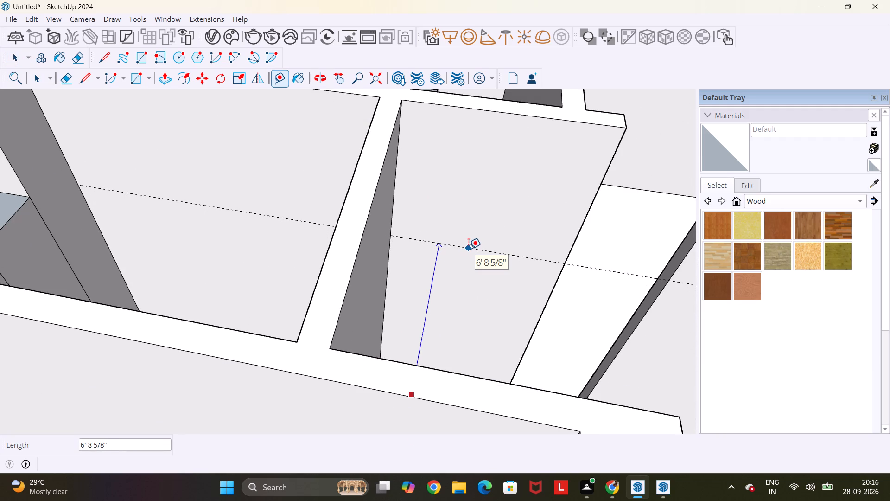
type("7'")
key("Return")
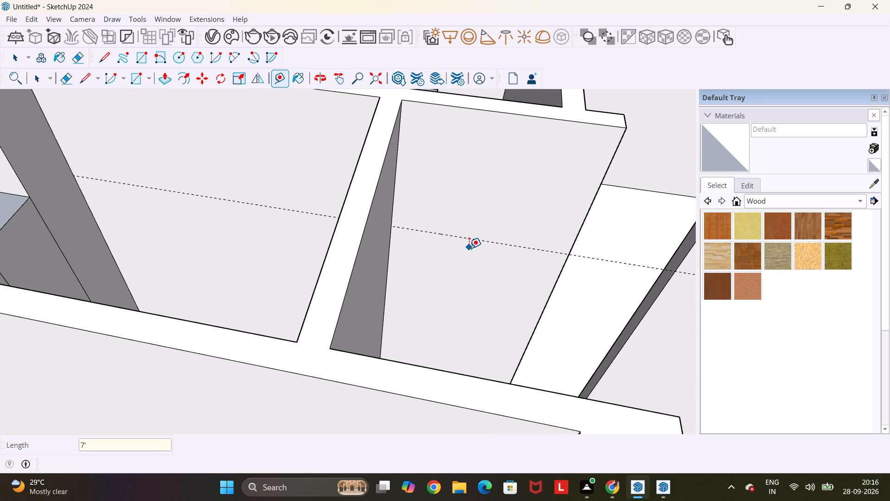
Place a vertical guide about 2" in from the free edge of the same recess wall face.
scroll(470, 248, "down", 5)
left_click(520, 275)
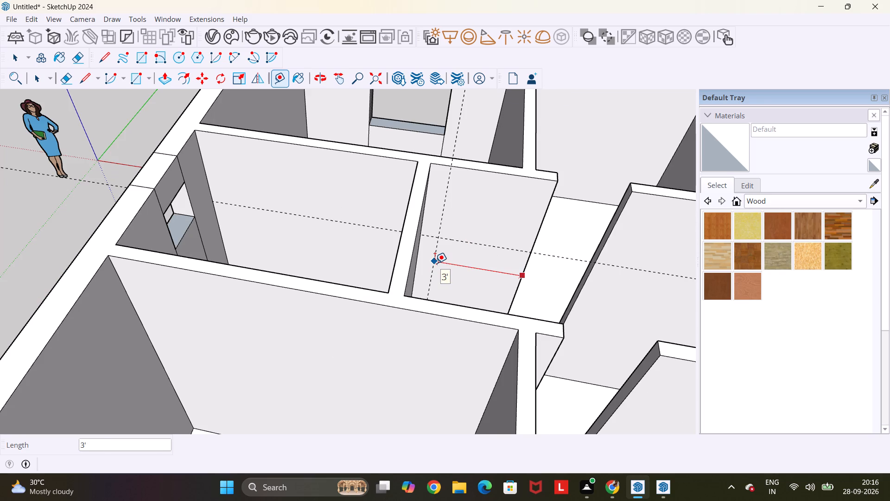
scroll(435, 263, "up", 4)
scroll(565, 271, "up", 5)
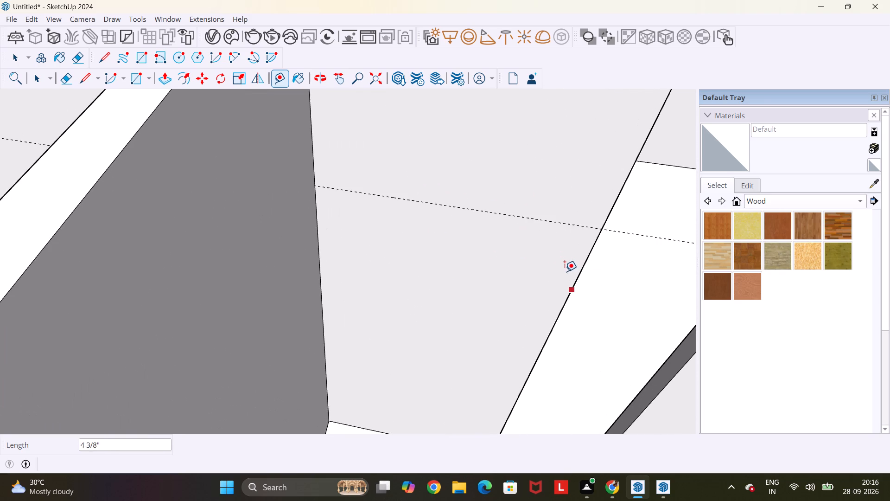
scroll(564, 271, "up", 4)
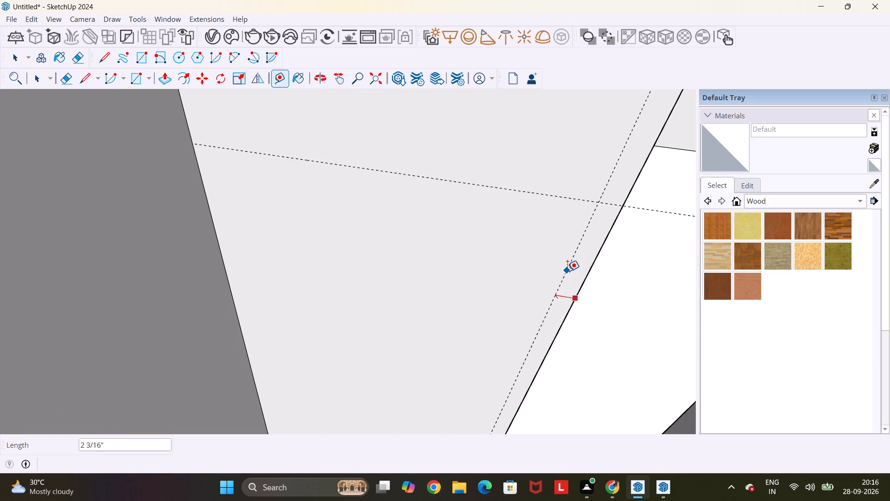
left_click(567, 271)
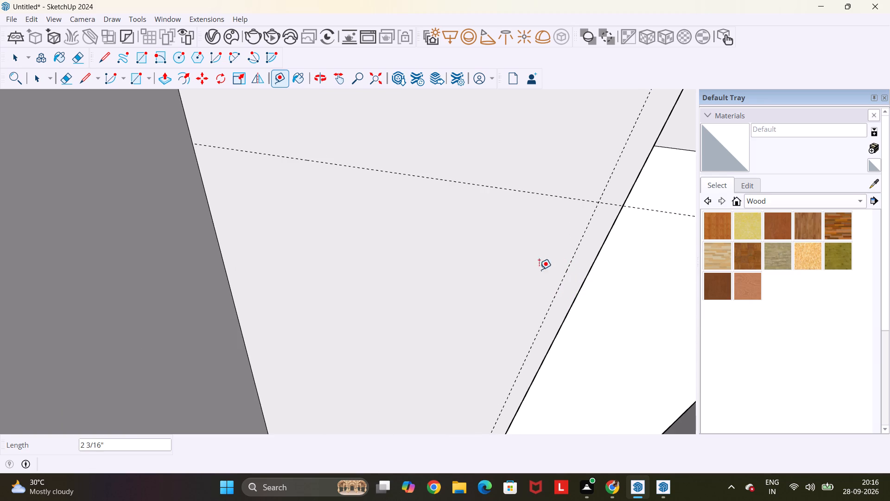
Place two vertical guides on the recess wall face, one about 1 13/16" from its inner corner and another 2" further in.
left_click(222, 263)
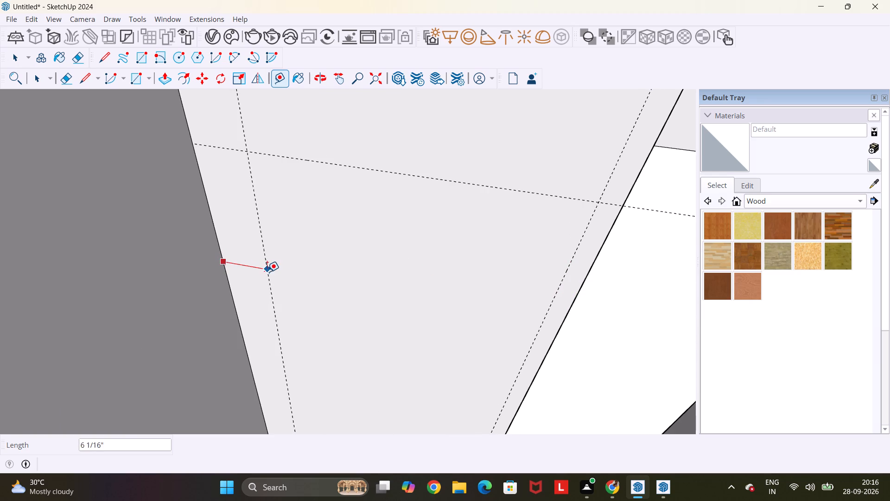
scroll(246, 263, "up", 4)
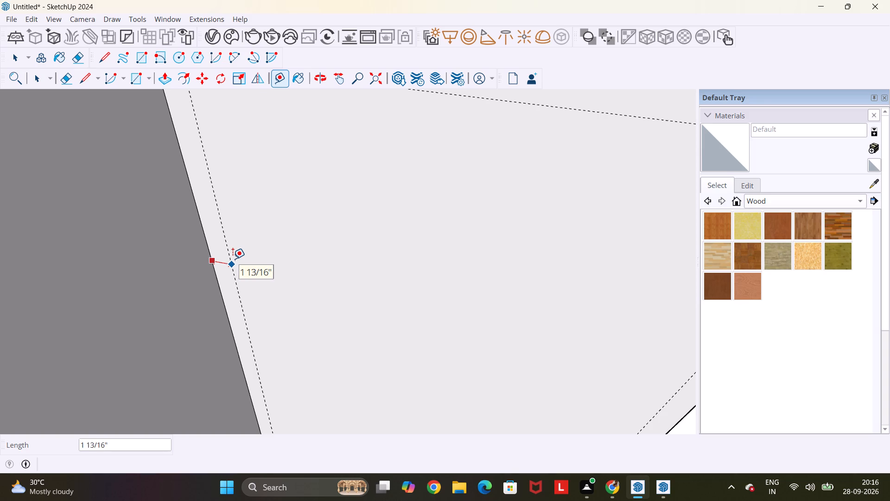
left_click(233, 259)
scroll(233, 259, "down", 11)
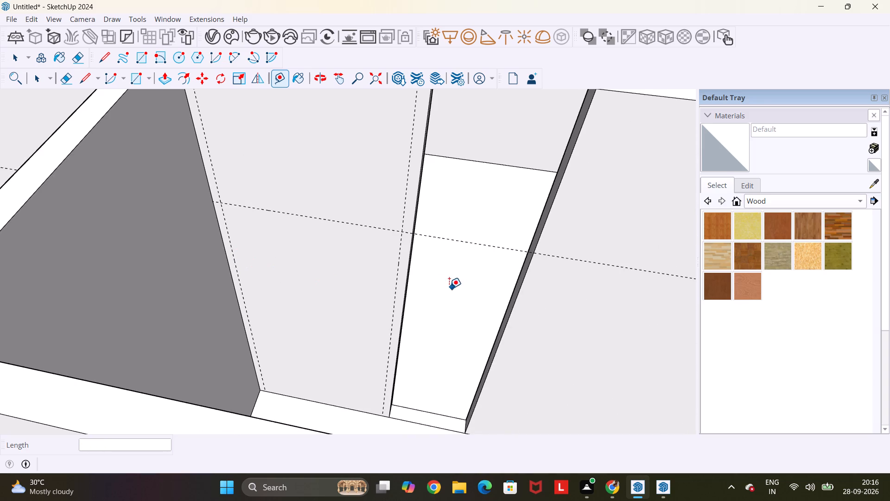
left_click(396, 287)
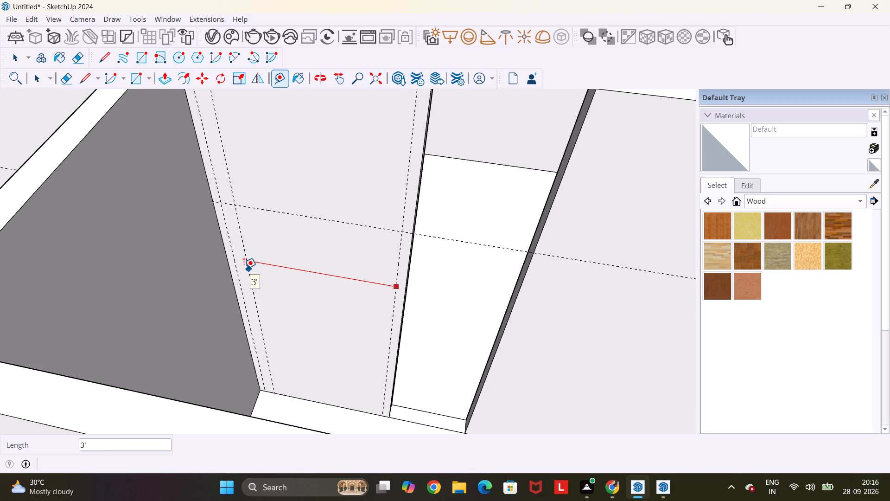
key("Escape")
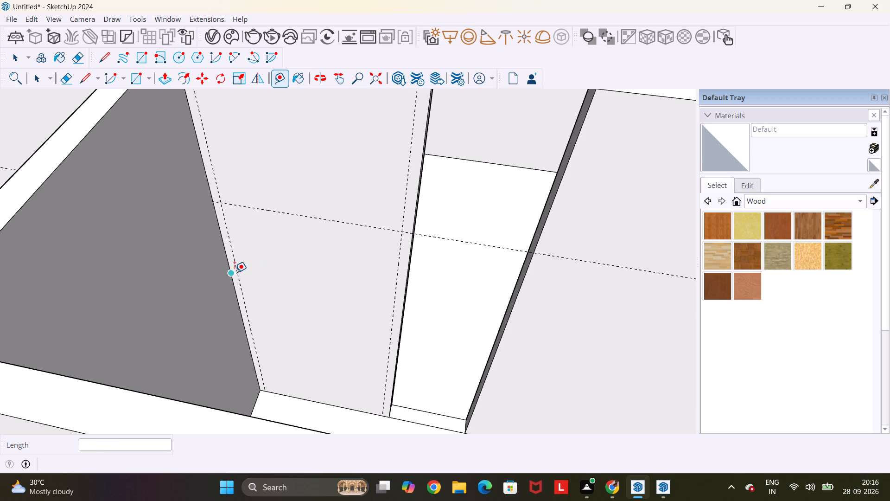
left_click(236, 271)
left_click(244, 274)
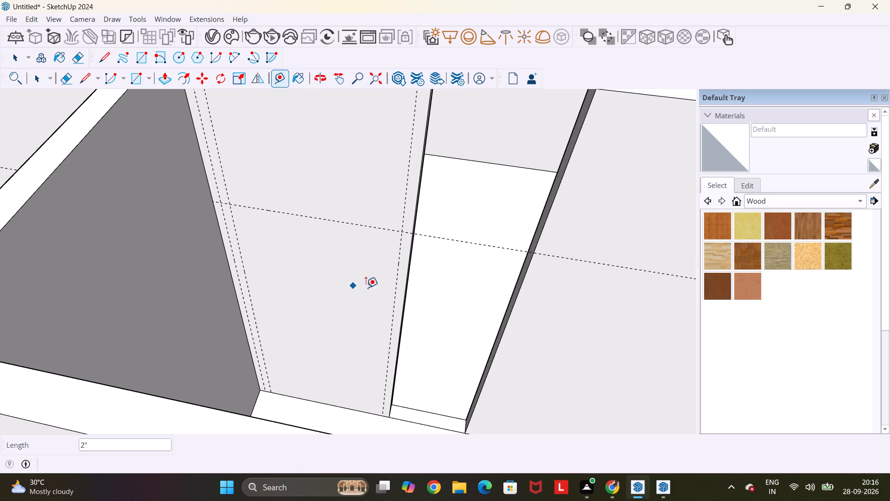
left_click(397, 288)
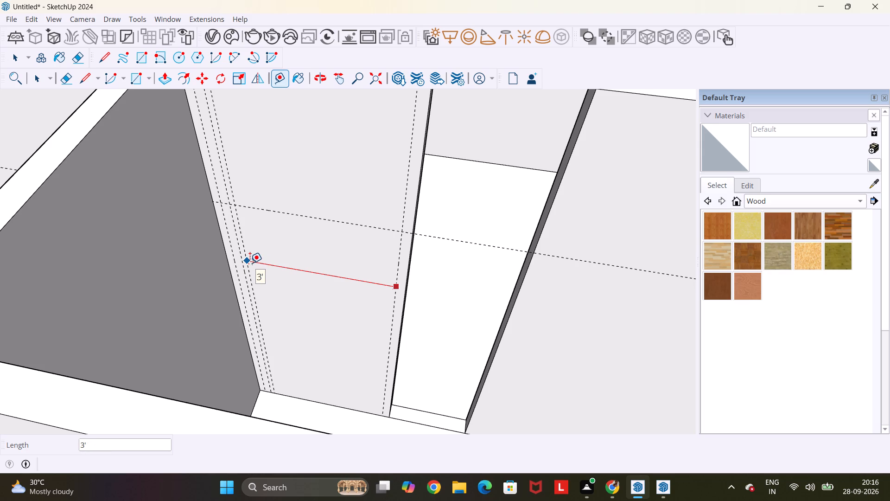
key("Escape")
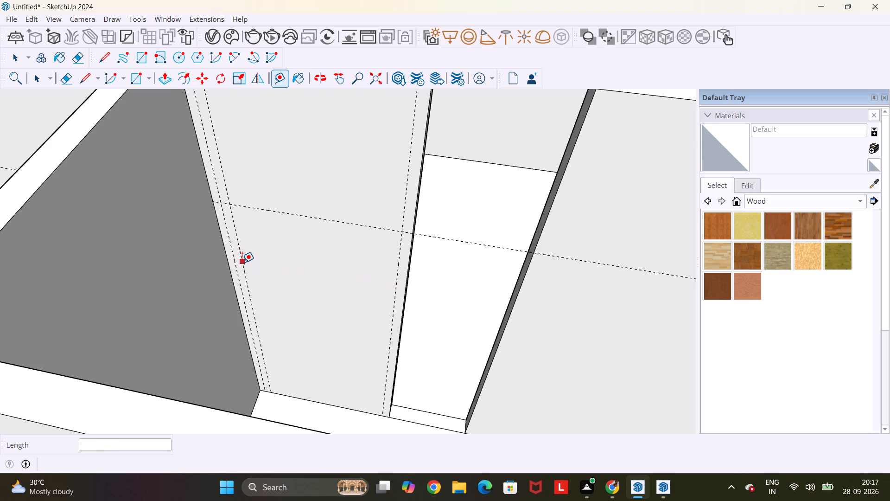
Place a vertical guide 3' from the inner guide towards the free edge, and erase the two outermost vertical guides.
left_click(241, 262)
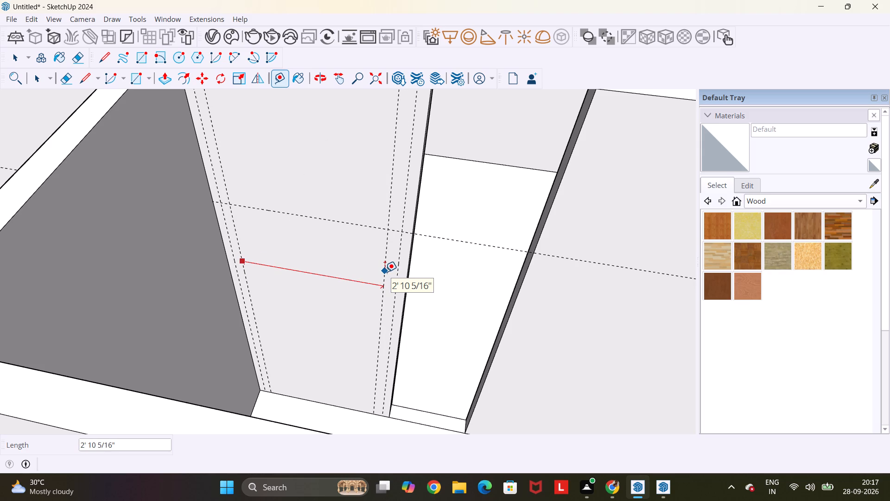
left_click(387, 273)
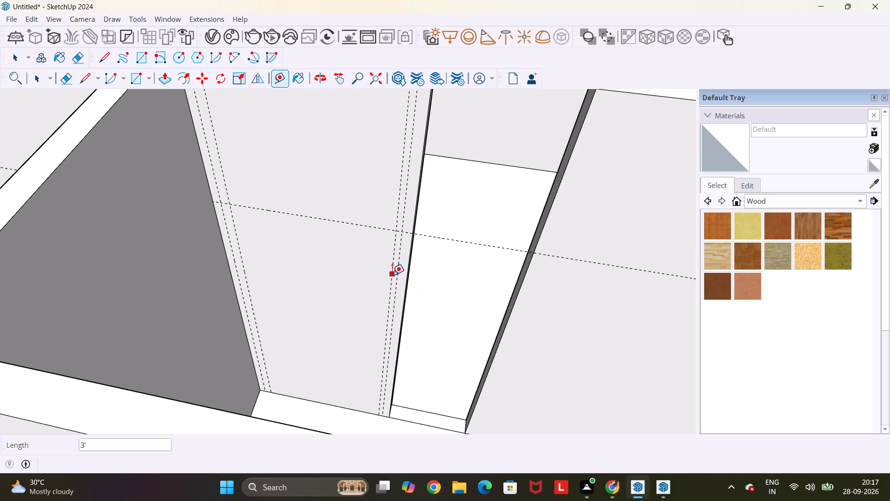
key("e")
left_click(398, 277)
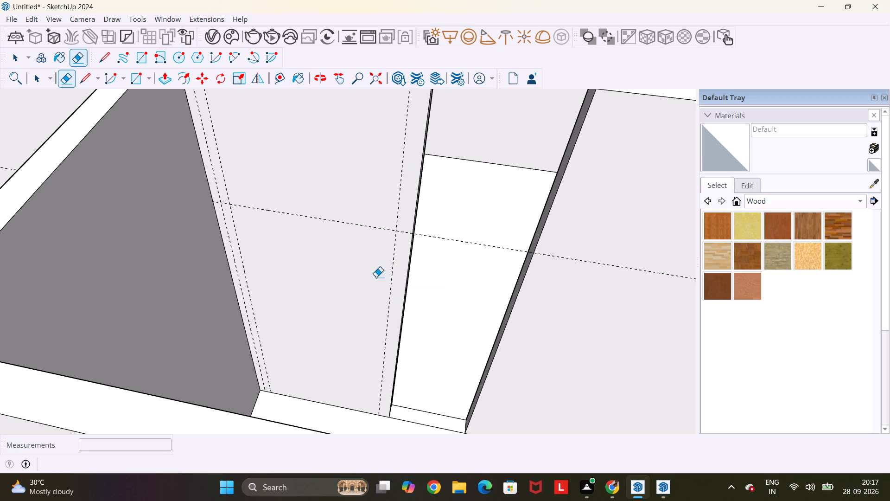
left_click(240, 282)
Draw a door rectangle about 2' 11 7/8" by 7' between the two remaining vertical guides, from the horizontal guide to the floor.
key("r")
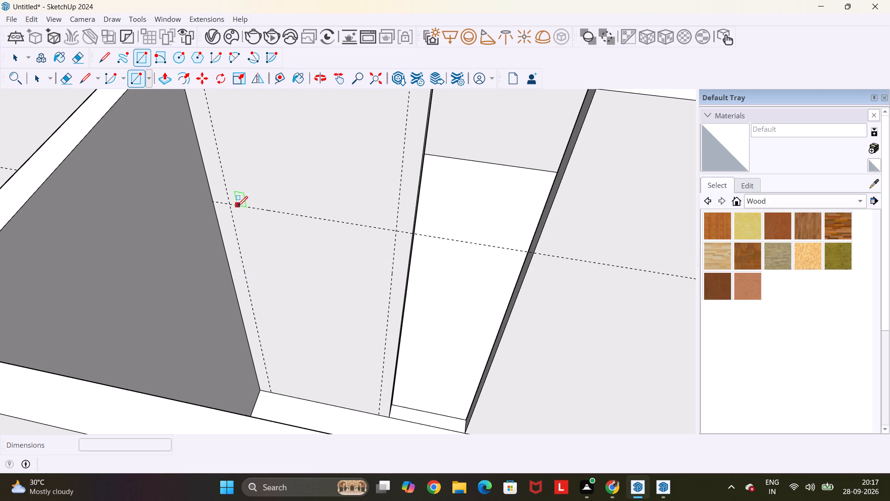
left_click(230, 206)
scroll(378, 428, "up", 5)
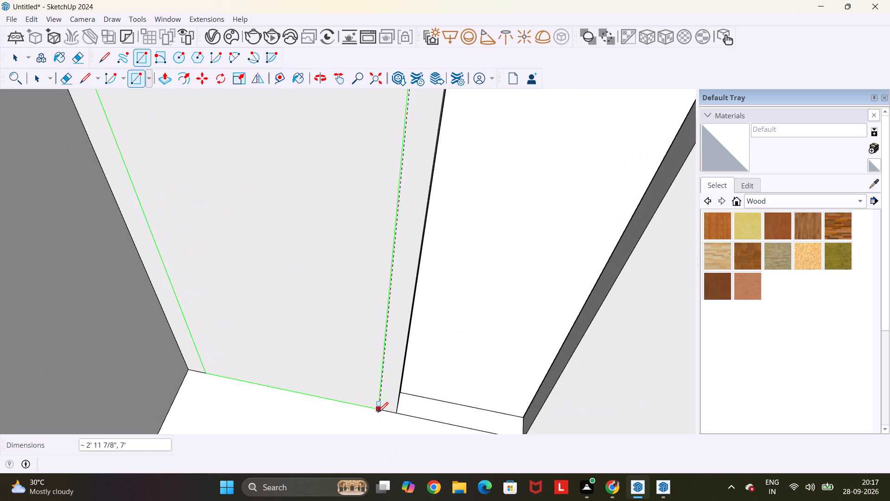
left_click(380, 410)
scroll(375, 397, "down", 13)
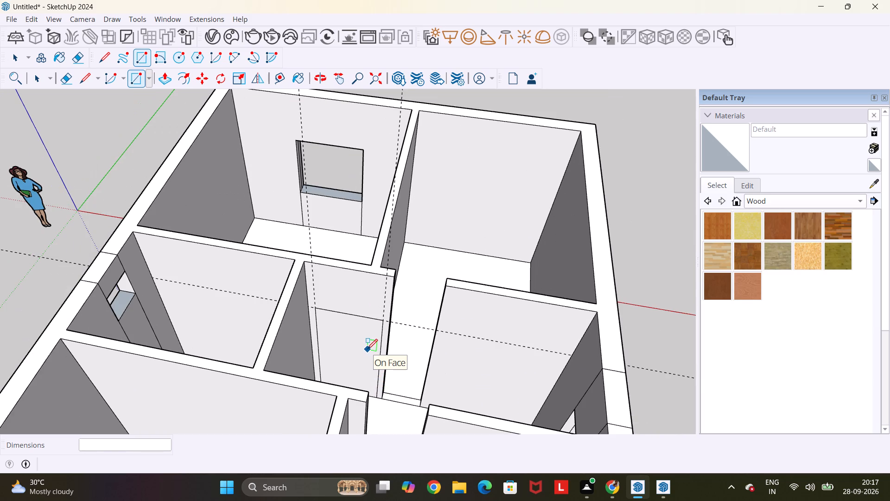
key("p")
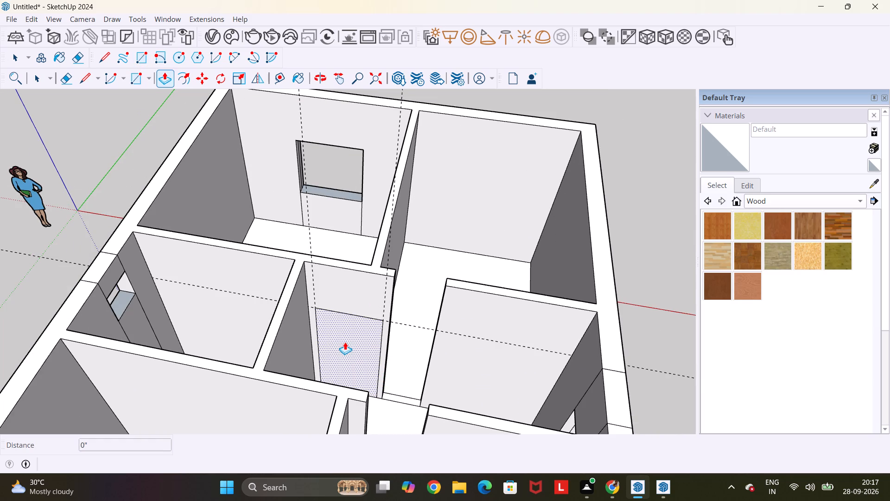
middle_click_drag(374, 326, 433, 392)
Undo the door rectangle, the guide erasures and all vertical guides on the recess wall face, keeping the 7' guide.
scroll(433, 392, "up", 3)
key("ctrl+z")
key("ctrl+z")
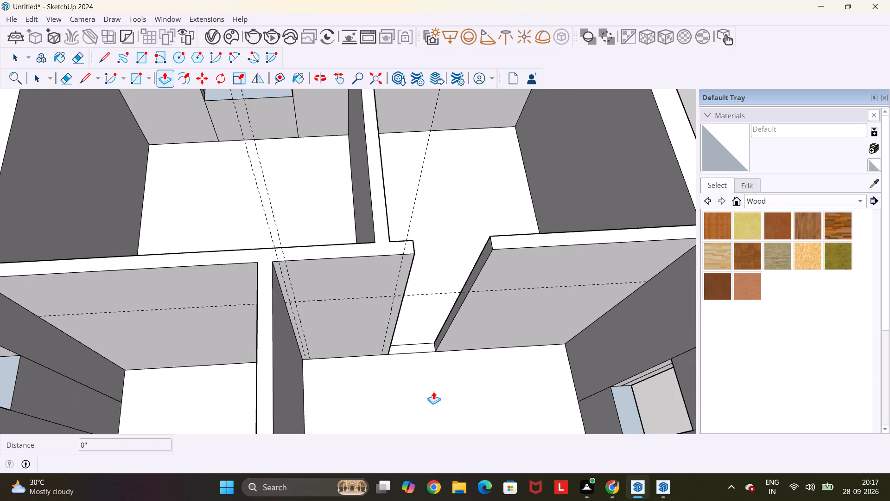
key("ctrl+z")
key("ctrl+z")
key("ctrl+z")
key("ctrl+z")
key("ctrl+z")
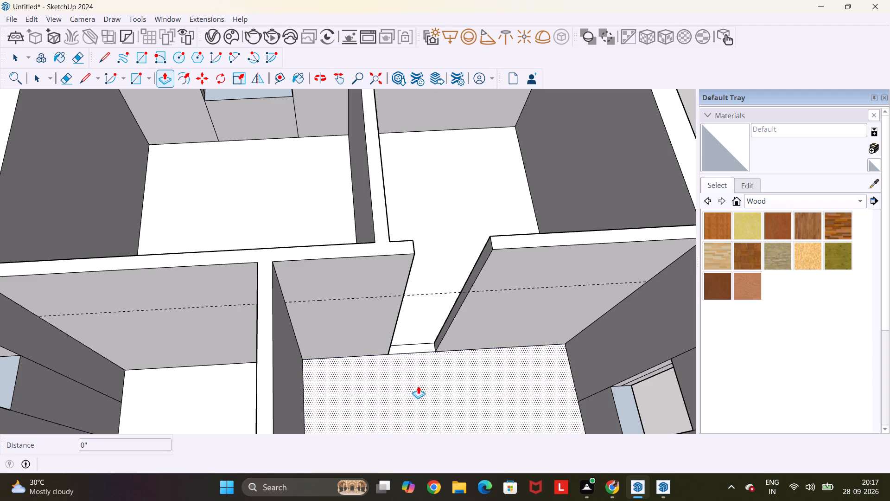
Draw a door rectangle about 2' 9 1/8" by 7' on the recess wall face, from floor level to the horizontal guide.
scroll(387, 357, "down", 6)
middle_click_drag(398, 364, 361, 261)
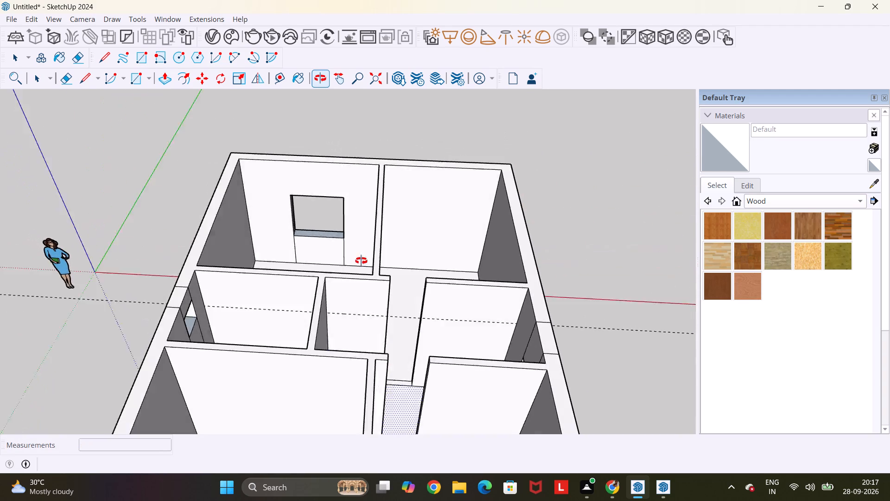
middle_click_drag(361, 261, 372, 335)
key("r")
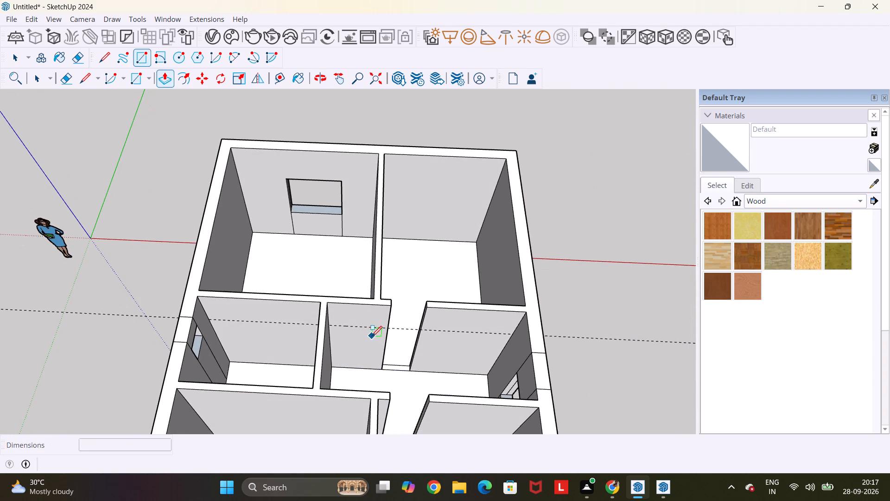
scroll(334, 368, "up", 9)
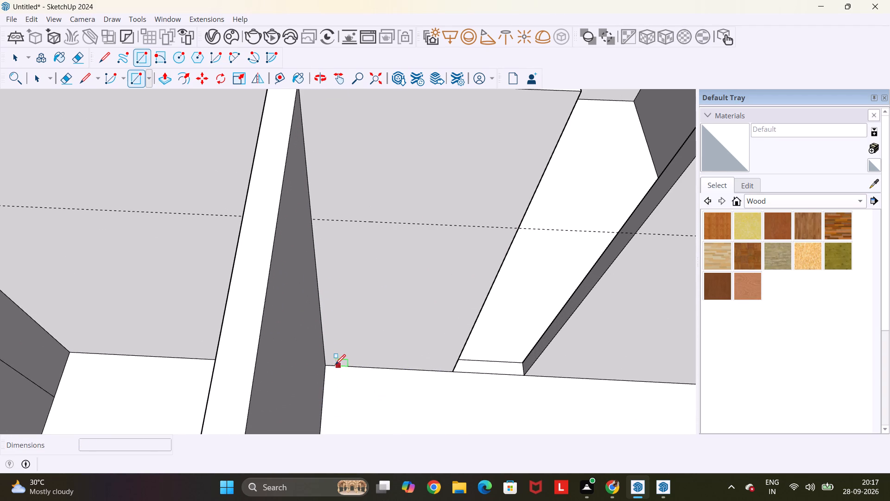
left_click(333, 365)
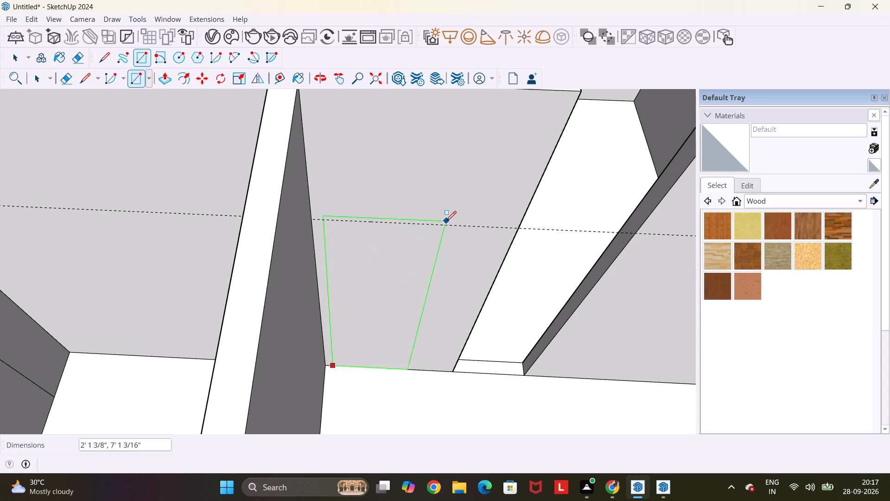
scroll(446, 225, "down", 6)
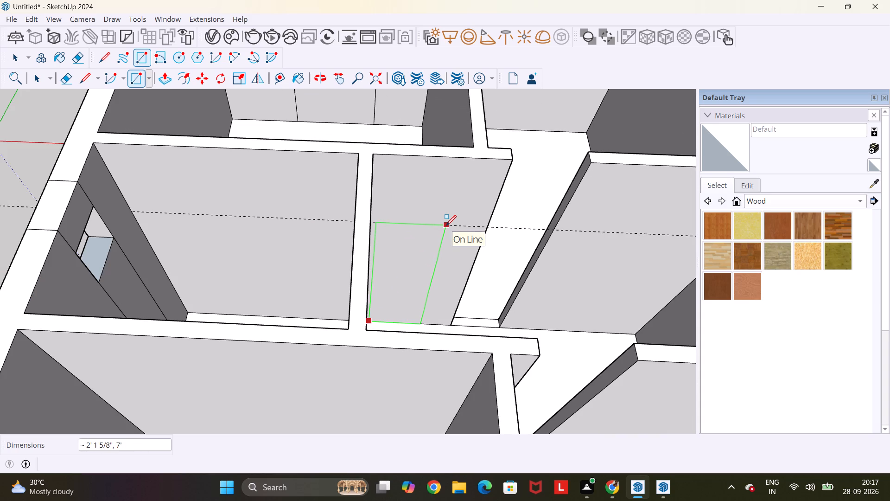
scroll(446, 225, "up", 4)
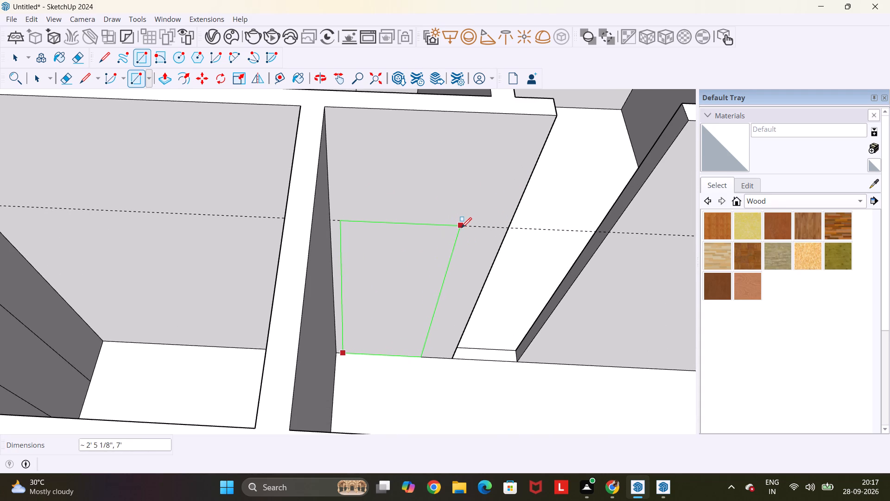
scroll(469, 228, "down", 3)
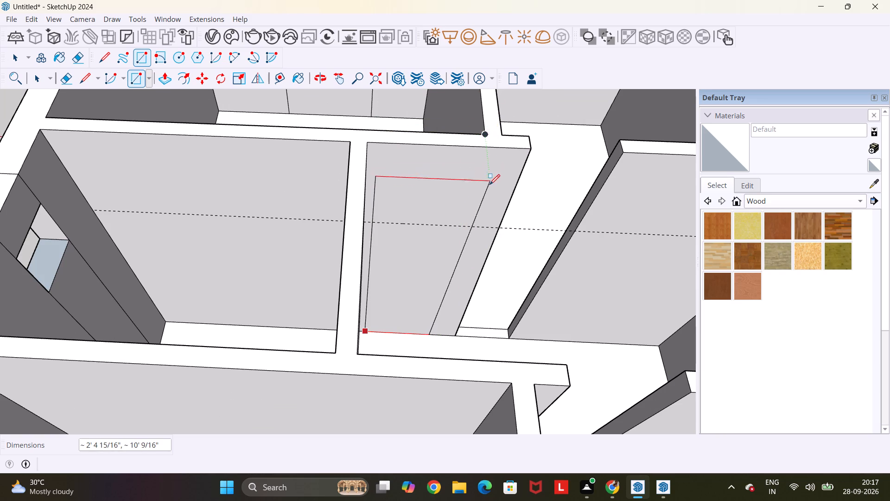
left_click(475, 229)
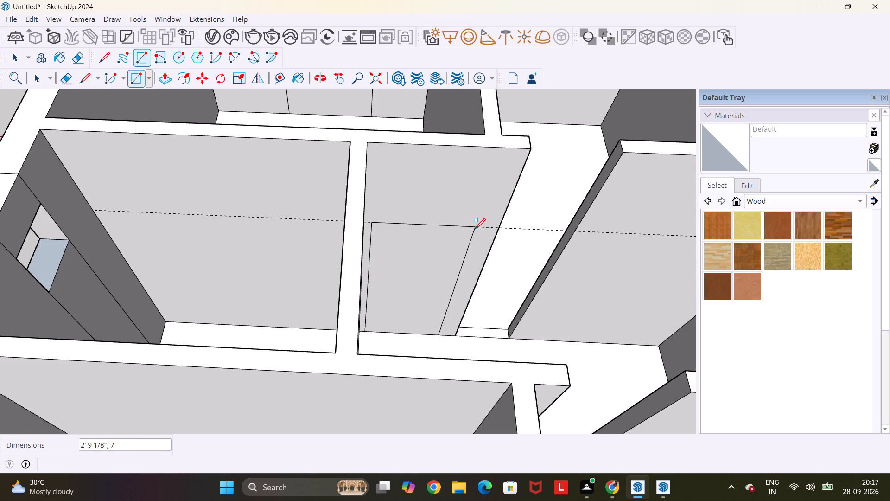
Push the door rectangle 4 1/2" back to the far face of the recess wall to form the doorway.
middle_click_drag(487, 276, 421, 290)
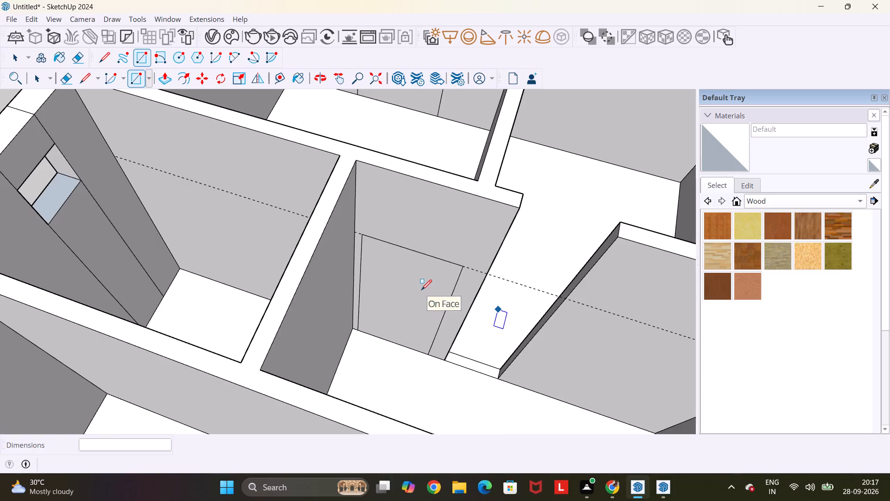
key("p")
left_click(419, 288)
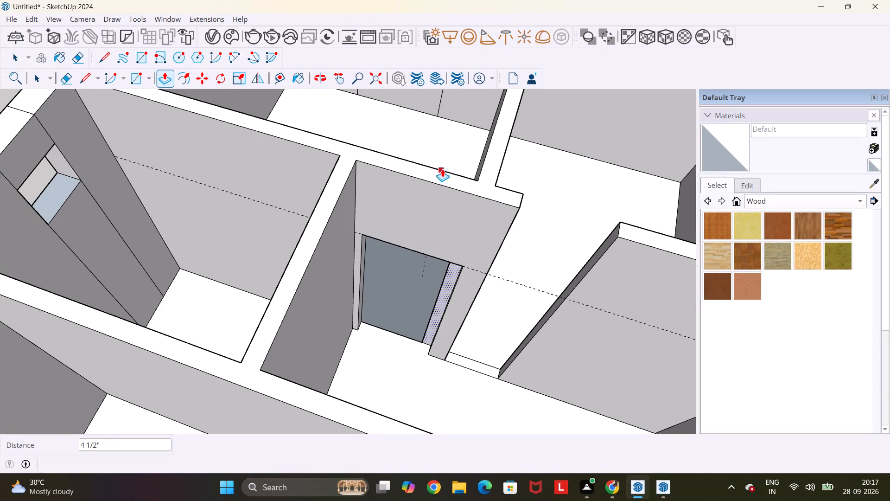
left_click(444, 168)
middle_click_drag(468, 283, 500, 195)
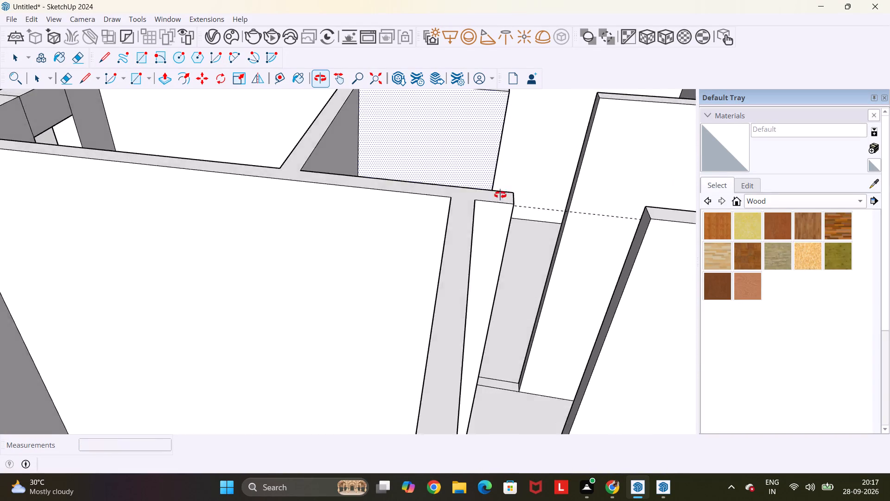
middle_click_drag(500, 195, 480, 288)
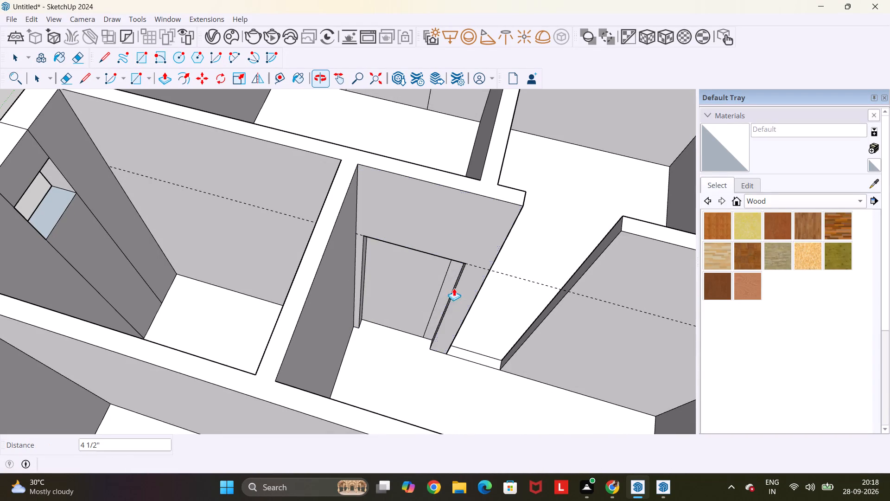
left_click(418, 277)
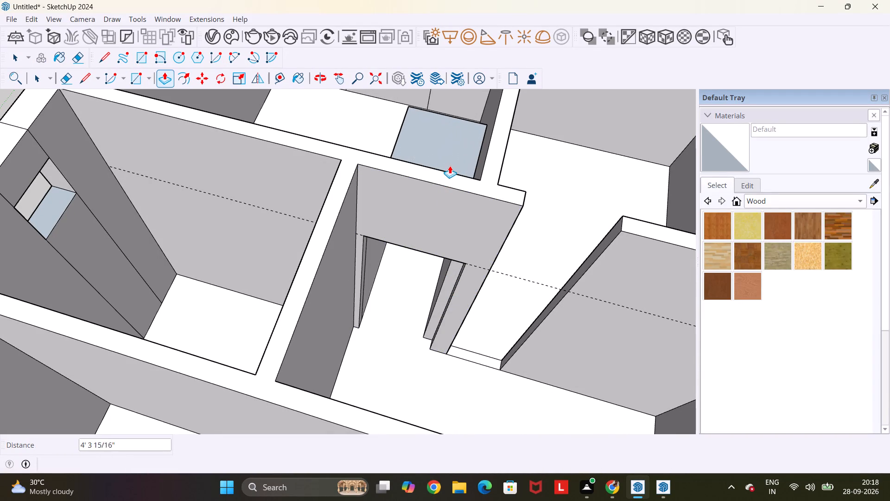
left_click(478, 182)
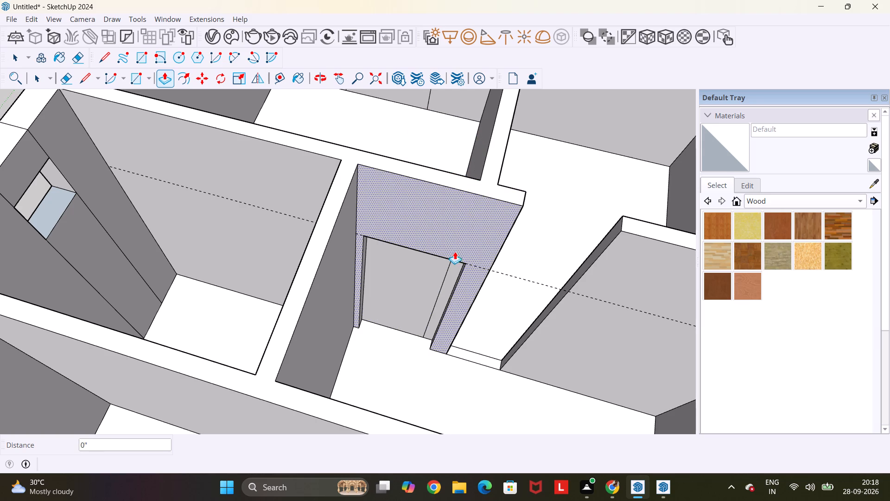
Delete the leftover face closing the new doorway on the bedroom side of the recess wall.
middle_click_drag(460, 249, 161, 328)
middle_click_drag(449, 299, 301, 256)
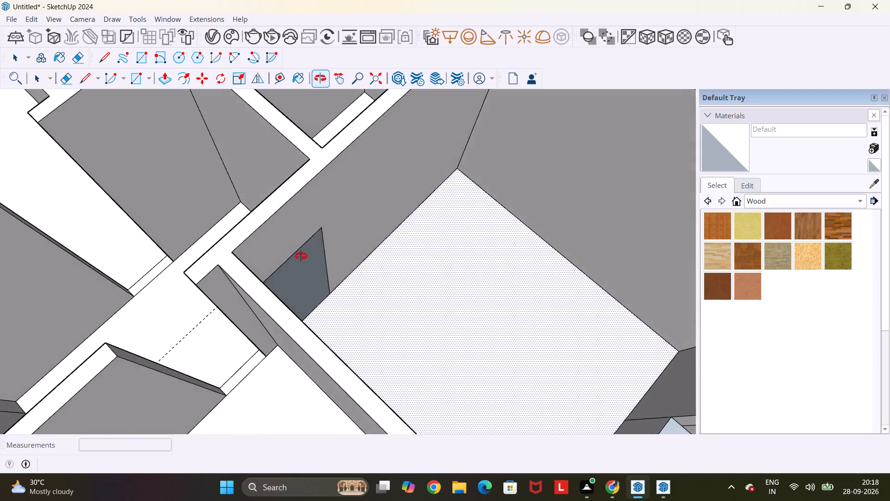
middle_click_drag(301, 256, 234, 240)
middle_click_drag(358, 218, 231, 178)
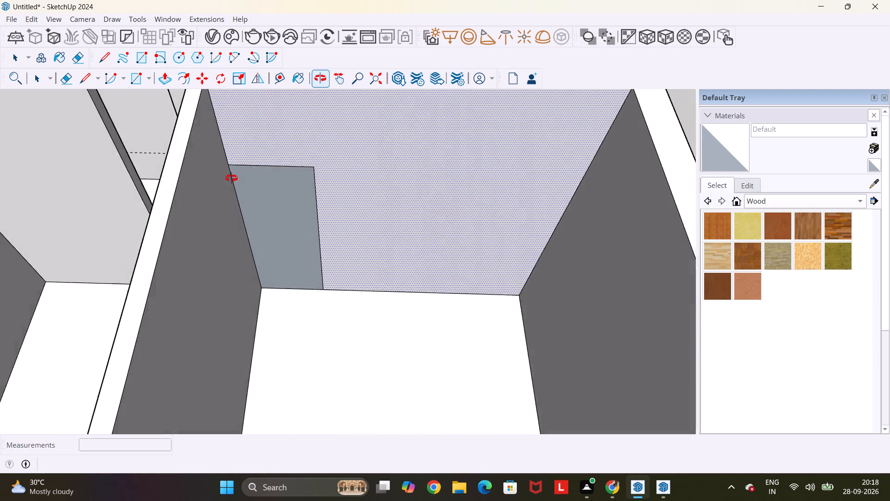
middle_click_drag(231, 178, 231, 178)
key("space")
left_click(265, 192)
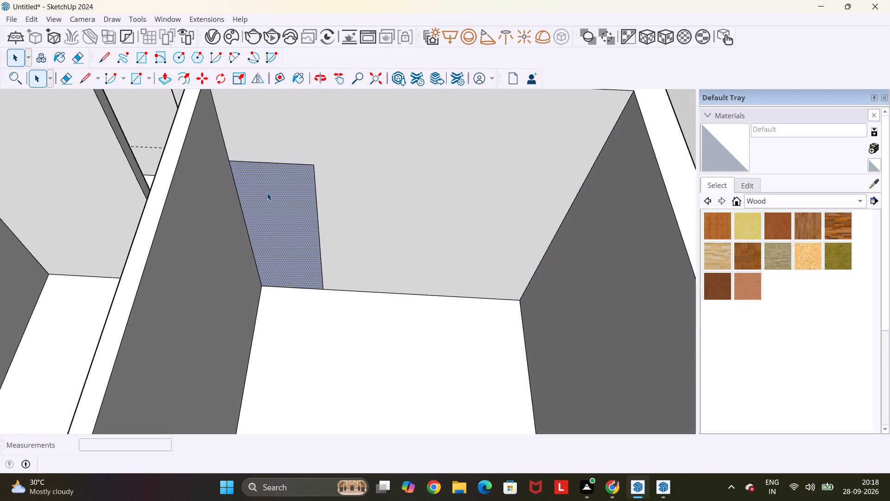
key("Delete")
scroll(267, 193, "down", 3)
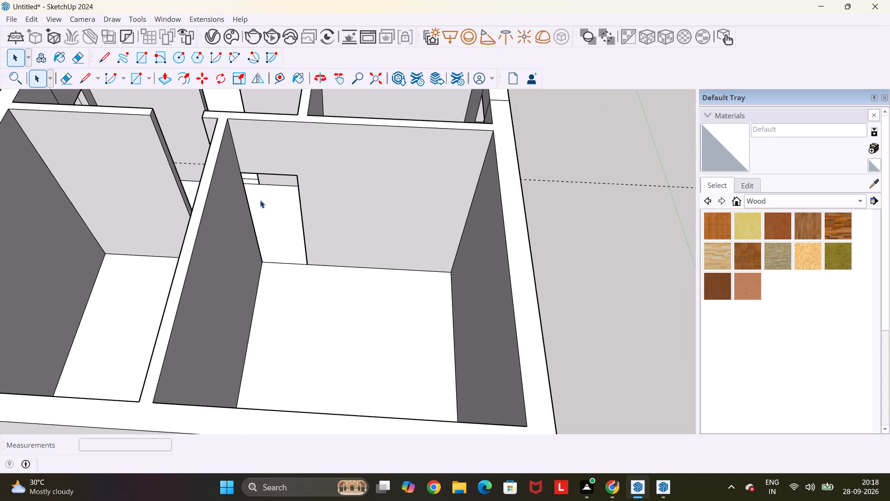
Undo the face deletion, the doorway push and the door rectangle on the recess wall, keeping the horizontal guide.
middle_click_drag(240, 199, 866, 184)
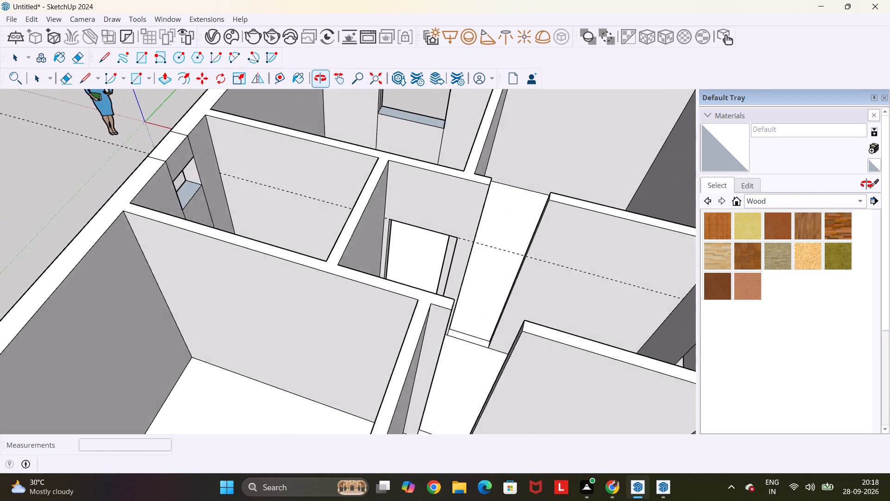
middle_click_drag(866, 184, 870, 184)
scroll(477, 238, "up", 3)
middle_click_drag(455, 153, 520, 180)
key("ctrl+z")
key("ctrl+z")
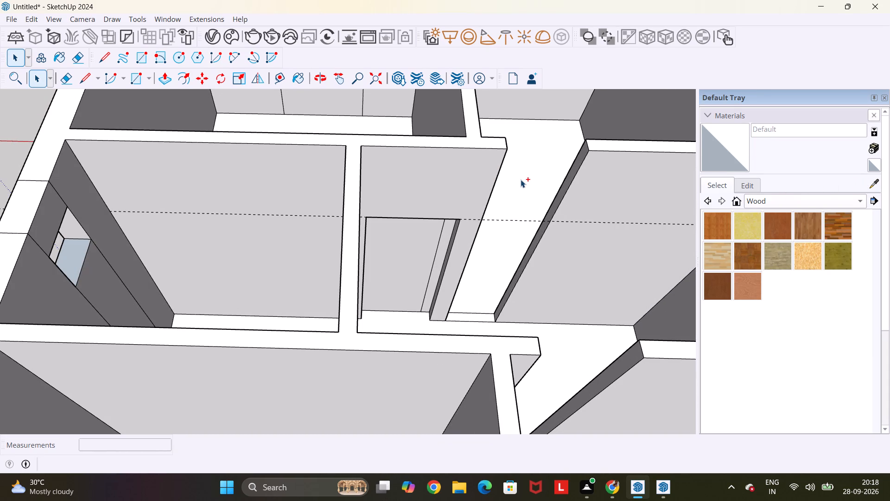
key("ctrl+z")
key("ctrl+z")
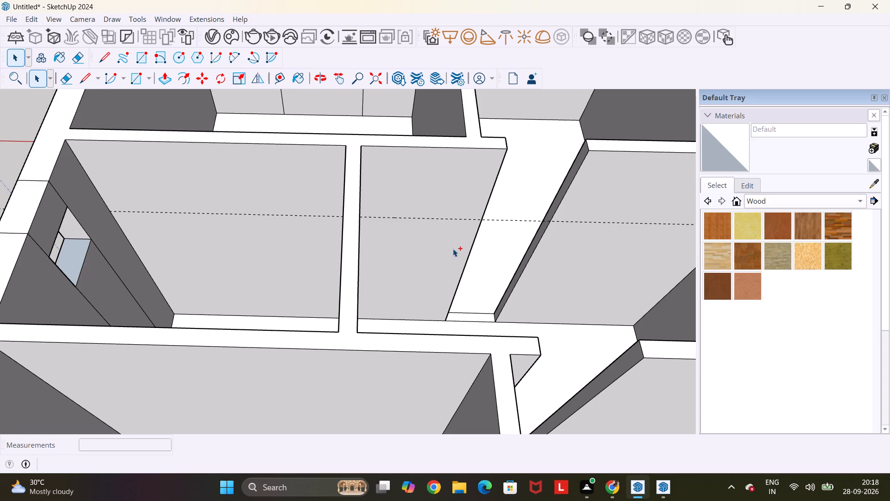
Draw a 4 1/2" line across the recess wall top from the partition corner and a 10' line down the wall face to the floor.
middle_click_drag(452, 264, 394, 274)
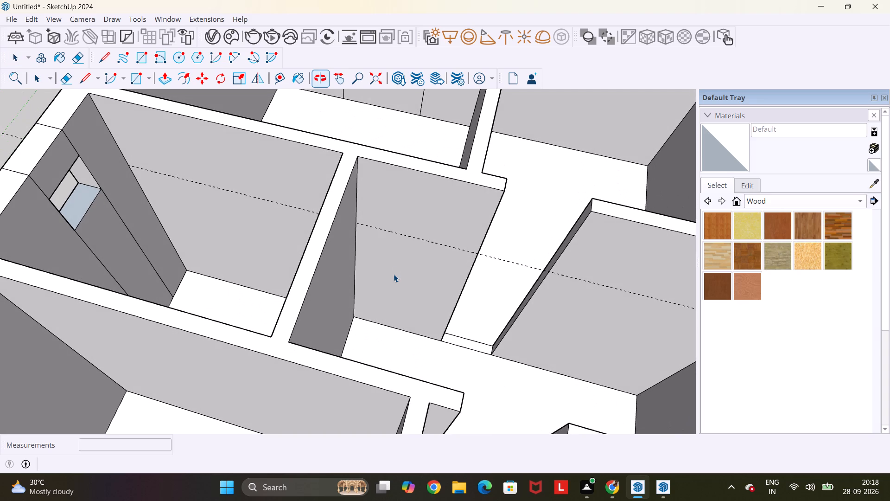
key("r")
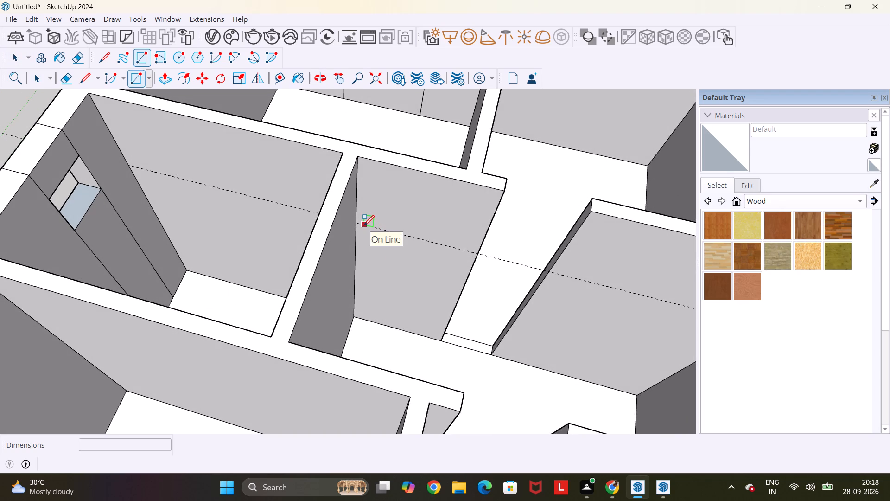
key("l")
left_click(468, 167)
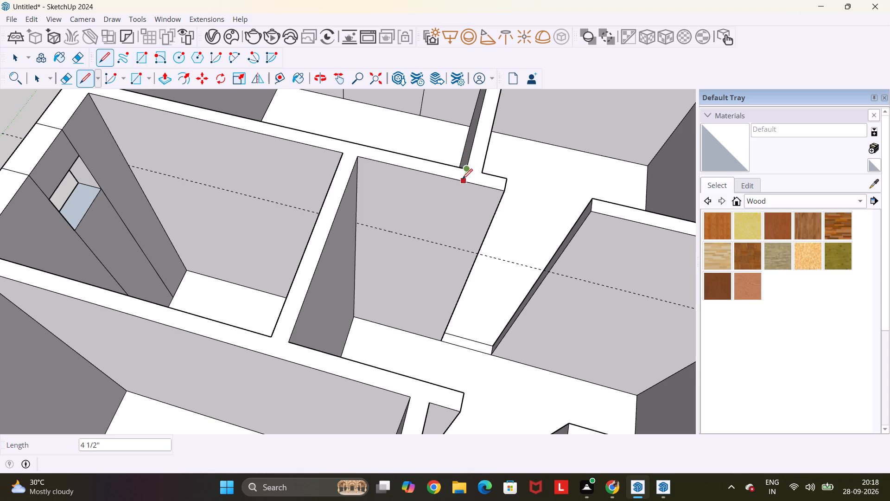
left_click(462, 179)
left_click(465, 182)
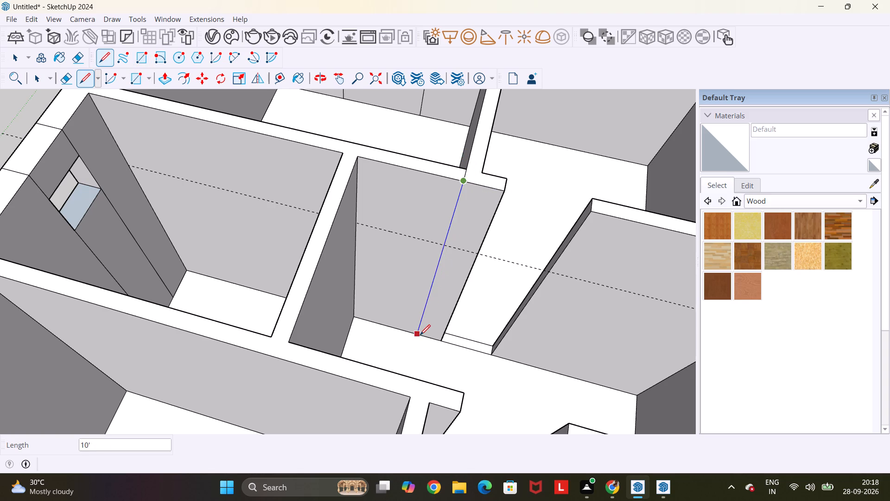
scroll(419, 338, "up", 3)
left_click(417, 334)
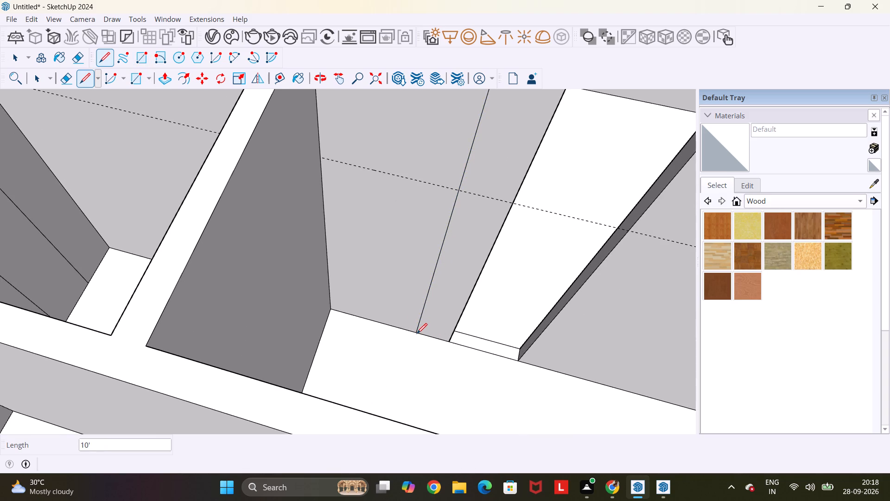
Draw a 7' by 2.5' door rectangle on the recess wall from where the vertical line meets the horizontal guide, towards the bathroom-side corner.
scroll(417, 334, "down", 4)
key("r")
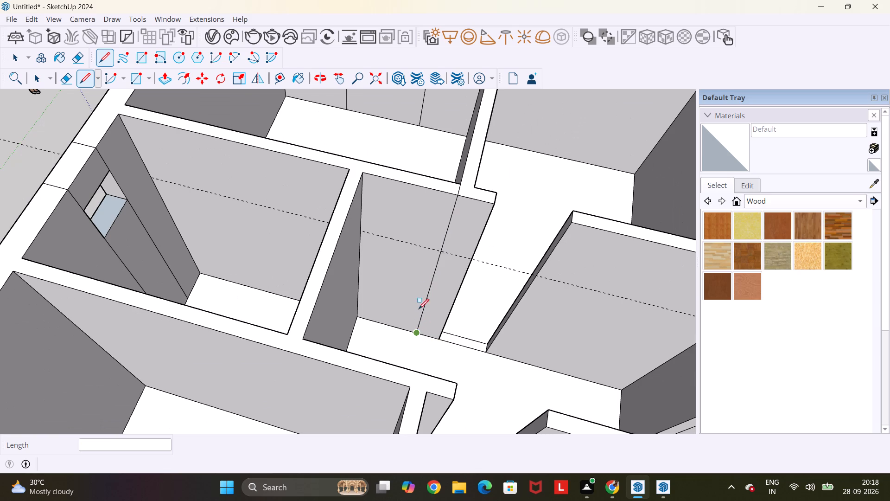
left_click(440, 253)
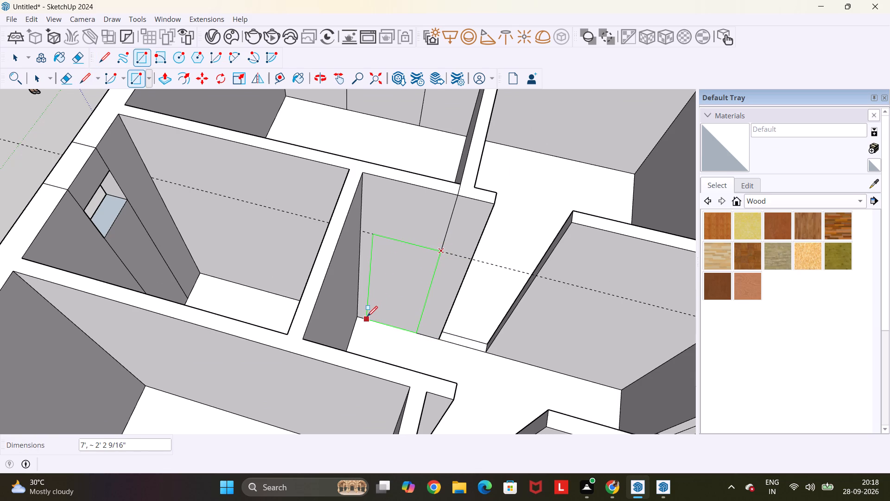
scroll(367, 317, "up", 4)
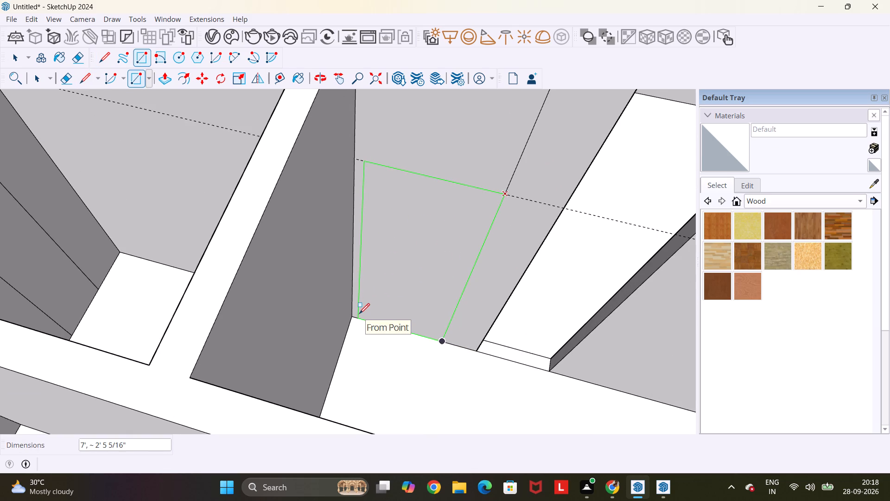
type("7',")
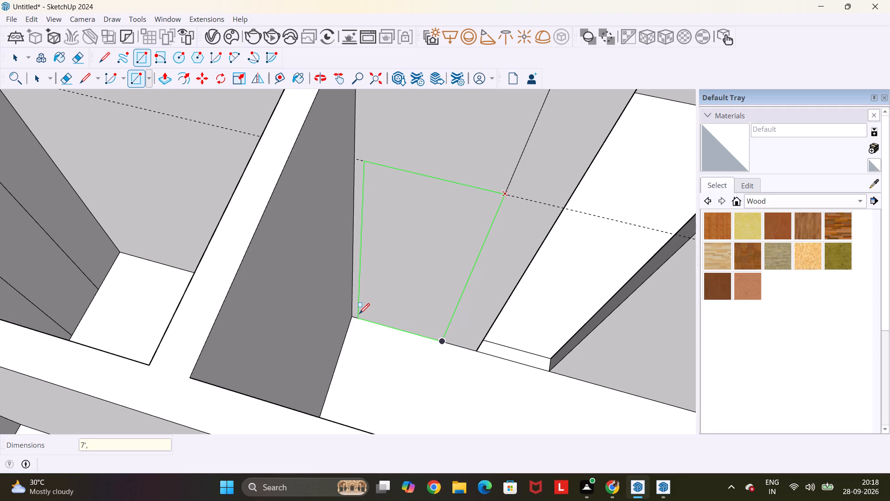
type("2.5'")
key("Return")
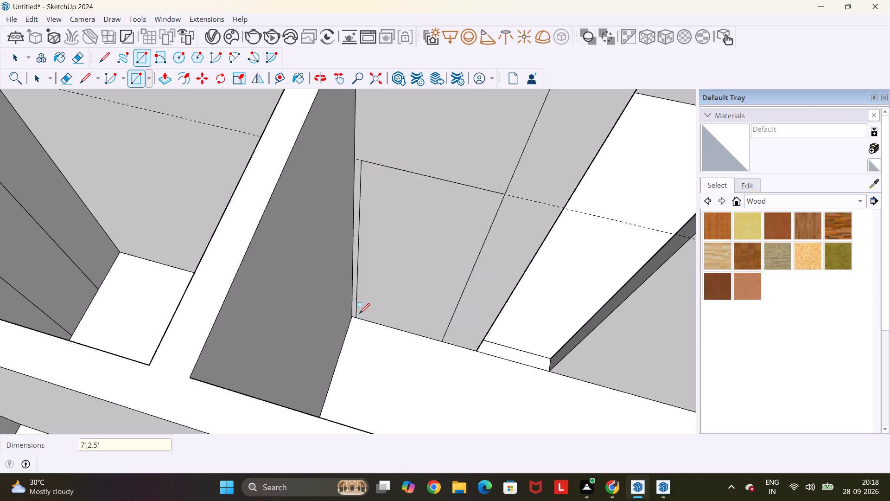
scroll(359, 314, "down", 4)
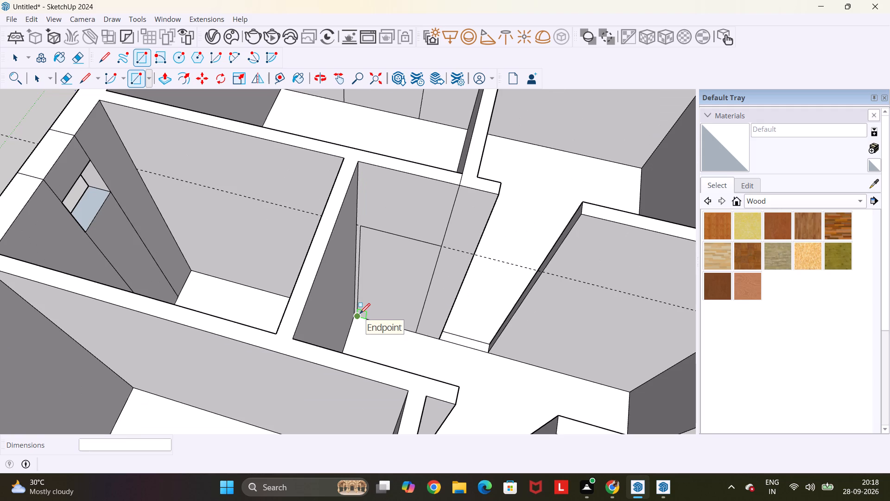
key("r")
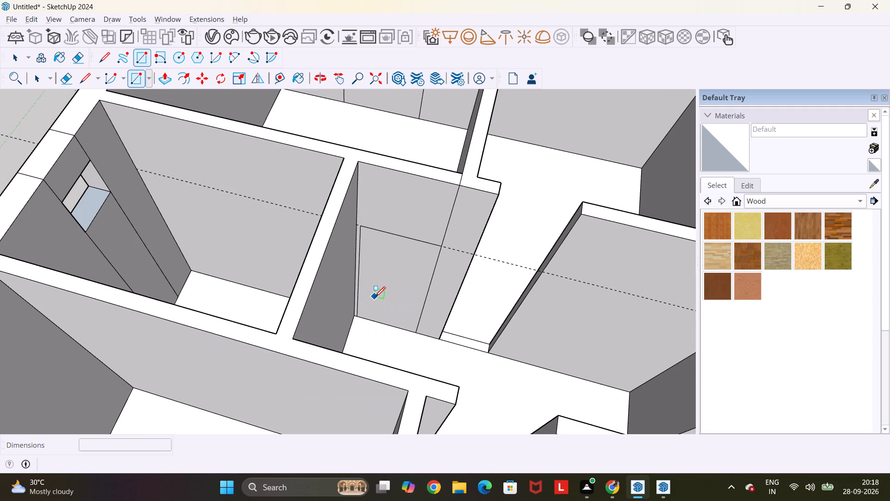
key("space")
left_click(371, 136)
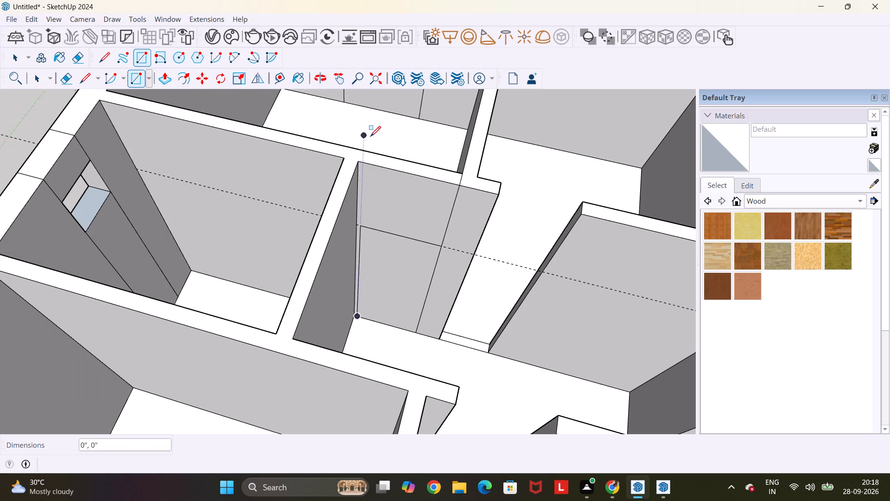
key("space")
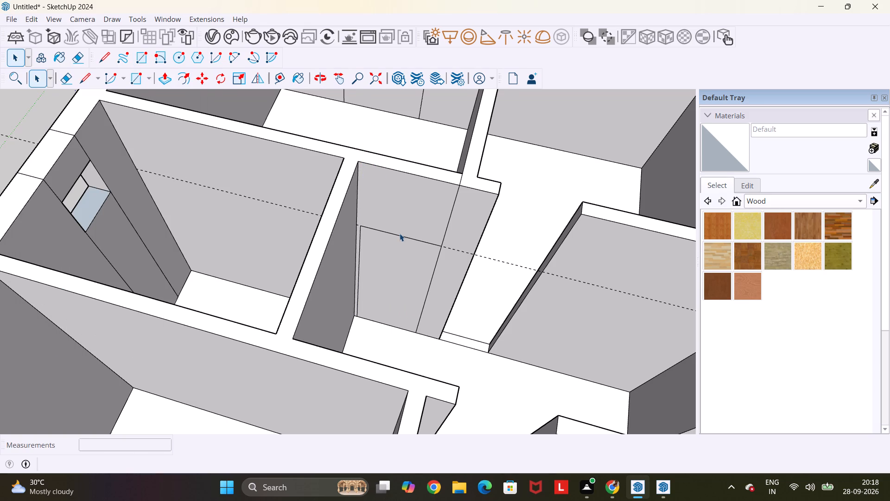
Push the door rectangle 4 1/2" through the recess wall to open the doorway.
key("p")
left_click(396, 265)
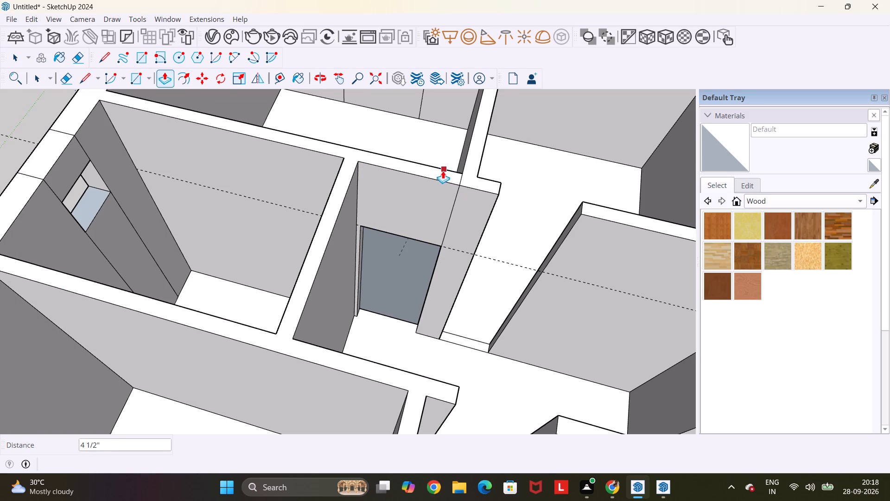
left_click(442, 170)
key("Escape")
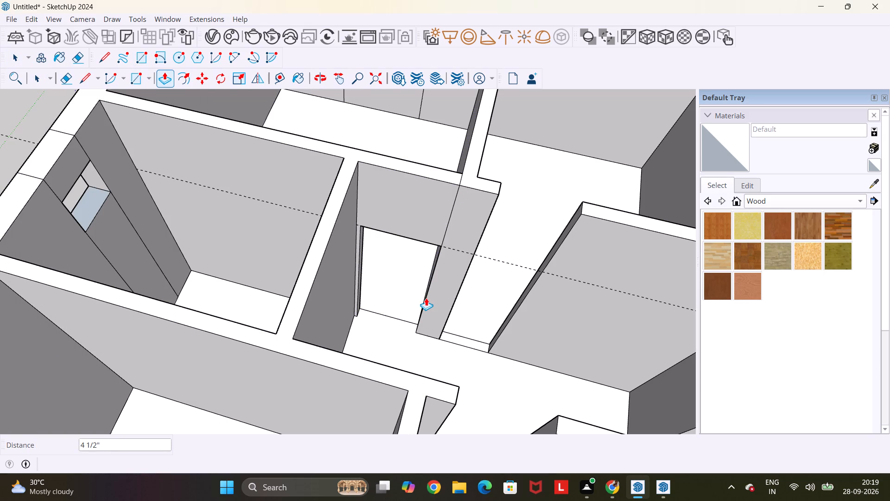
Delete the leftover construction lines above the doorway and across the top of the recess wall.
key("space")
left_click(451, 214)
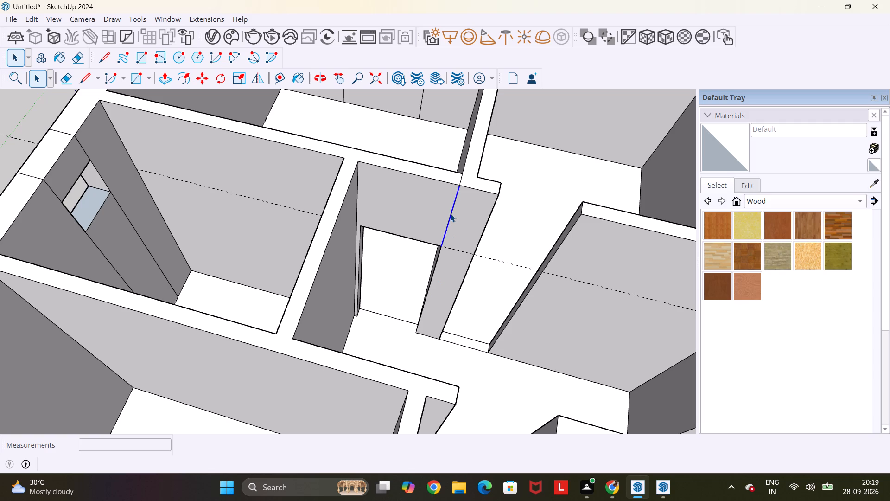
key("Delete")
scroll(458, 178, "up", 5)
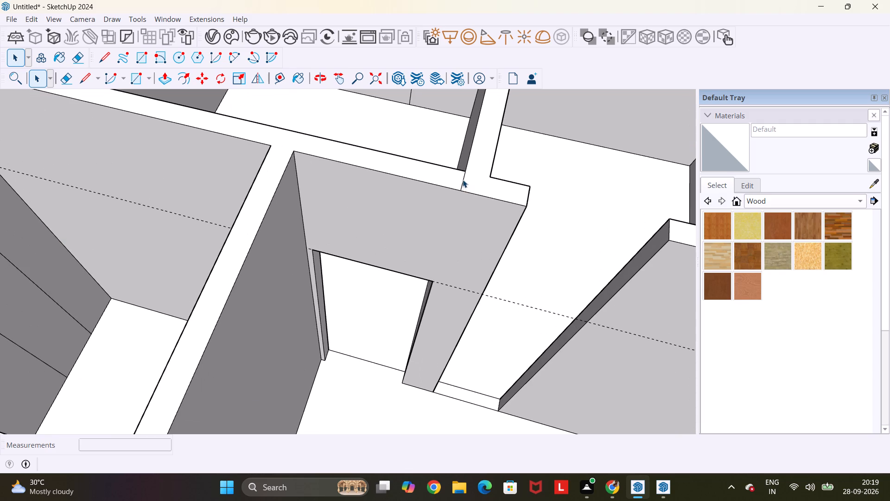
left_click(463, 180)
key("Delete")
On the opposite recess wall, draw a 4 1/2" line across the top from the partition corner and a 10' line down to the floor.
middle_click_drag(398, 316, 406, 244)
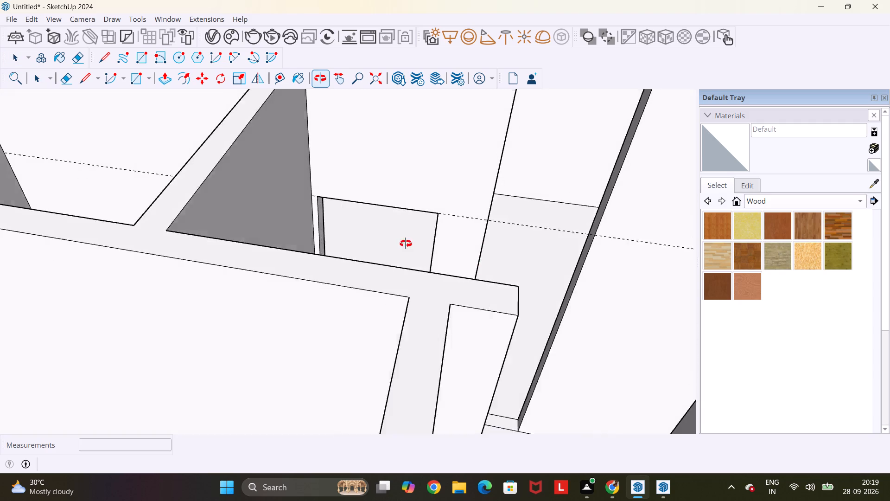
middle_click_drag(406, 244, 401, 243)
scroll(401, 244, "down", 7)
middle_click_drag(435, 241, 144, 295)
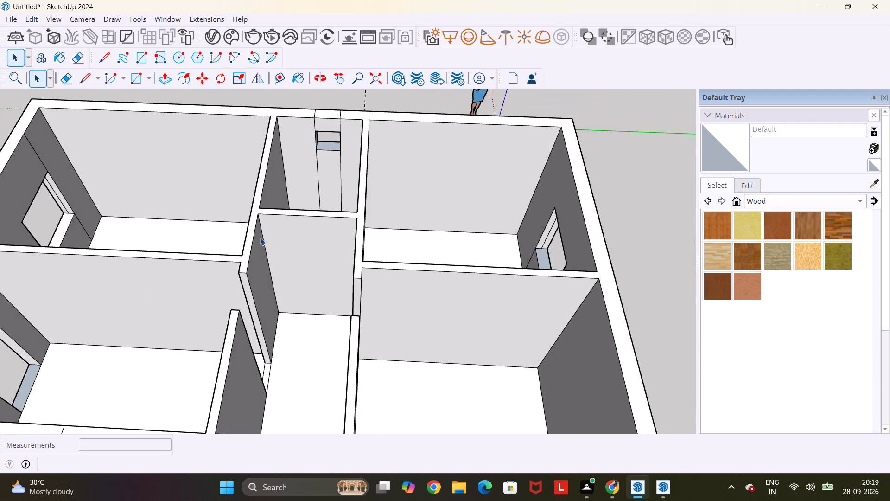
middle_click_drag(290, 227, 50, 293)
key("l")
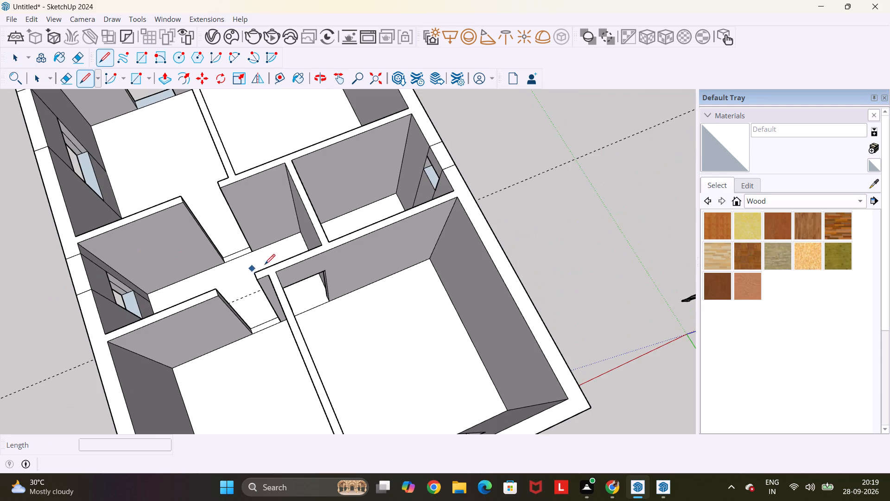
scroll(352, 216, "up", 4)
left_click(135, 137)
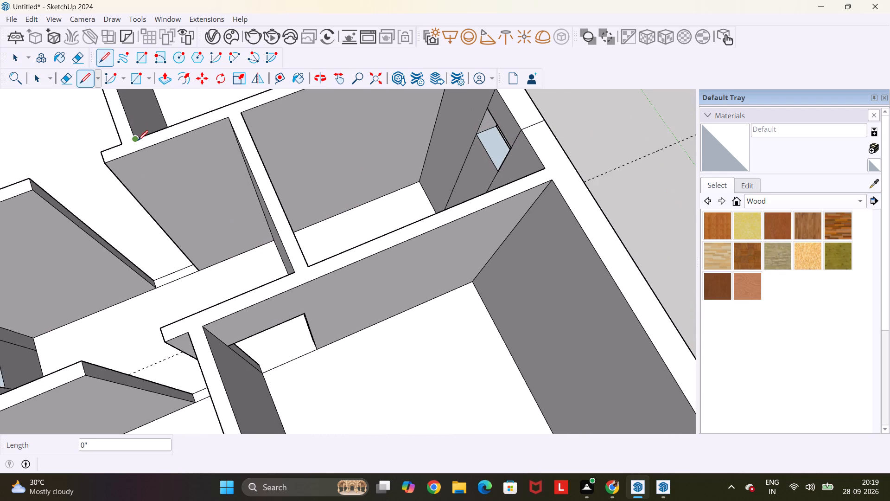
left_click(140, 150)
scroll(219, 266, "up", 5)
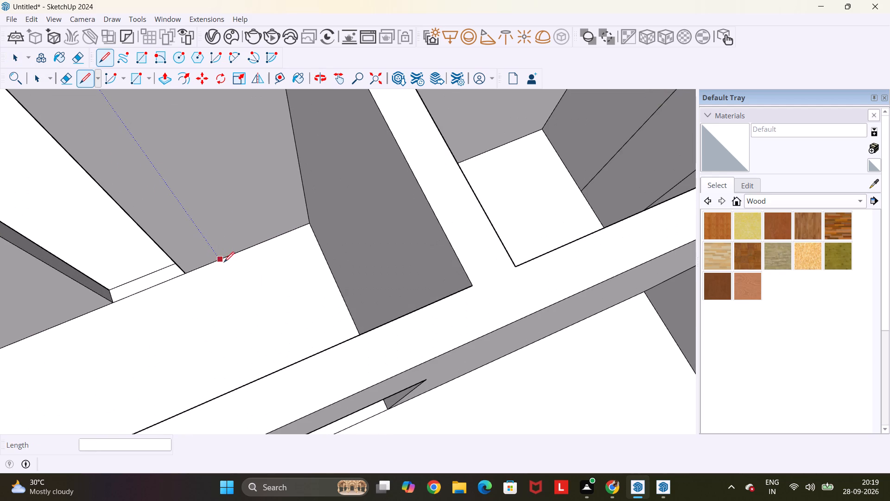
scroll(198, 233, "down", 6)
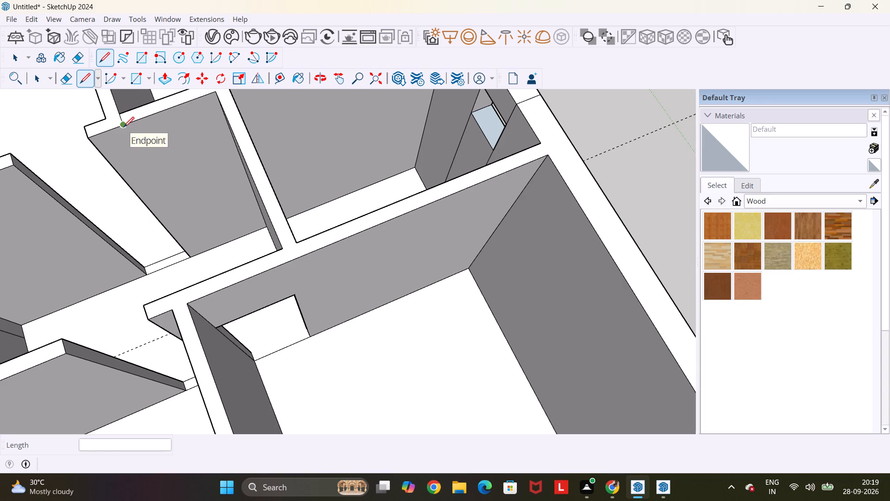
left_click(124, 127)
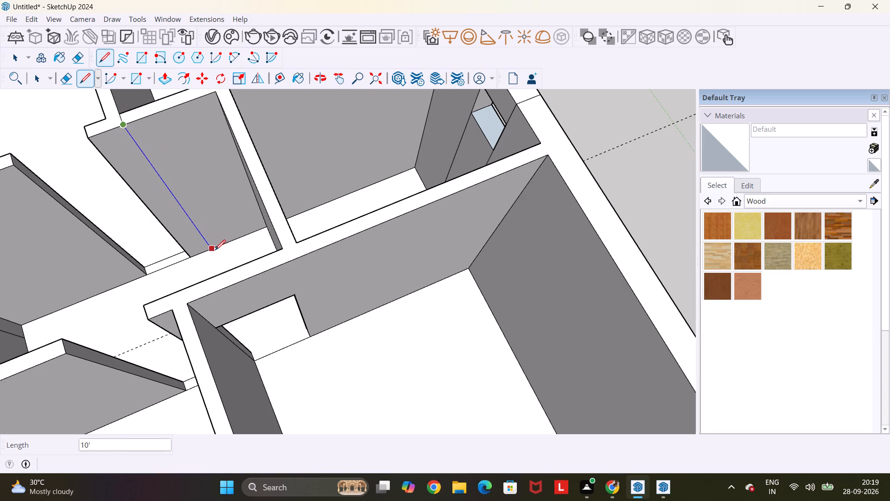
left_click(213, 249)
scroll(218, 247, "down", 1)
middle_click_drag(251, 234, 265, 237)
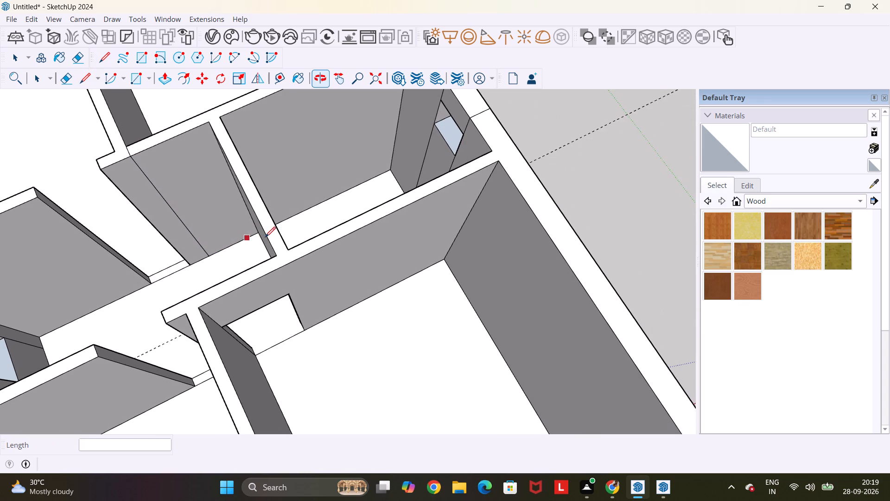
left_click(224, 248)
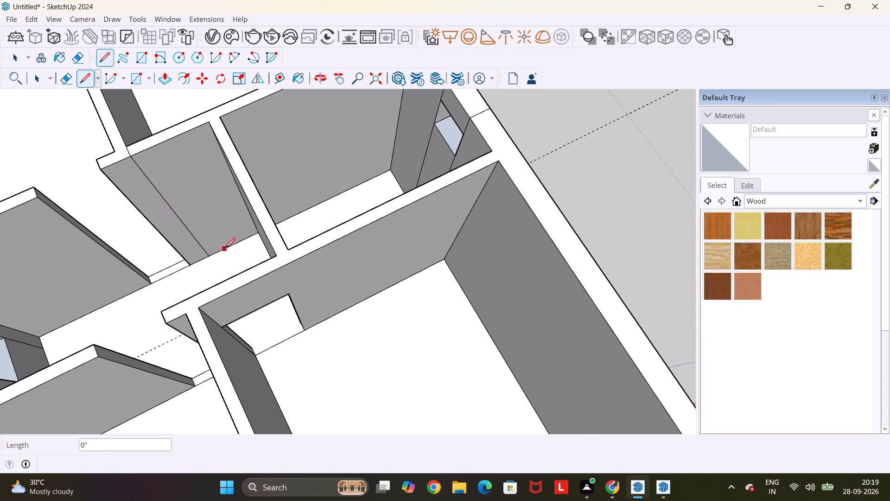
Draw a 7' by 2.5' door rectangle on the opposite recess wall, starting at the foot of the vertical construction line.
key("r")
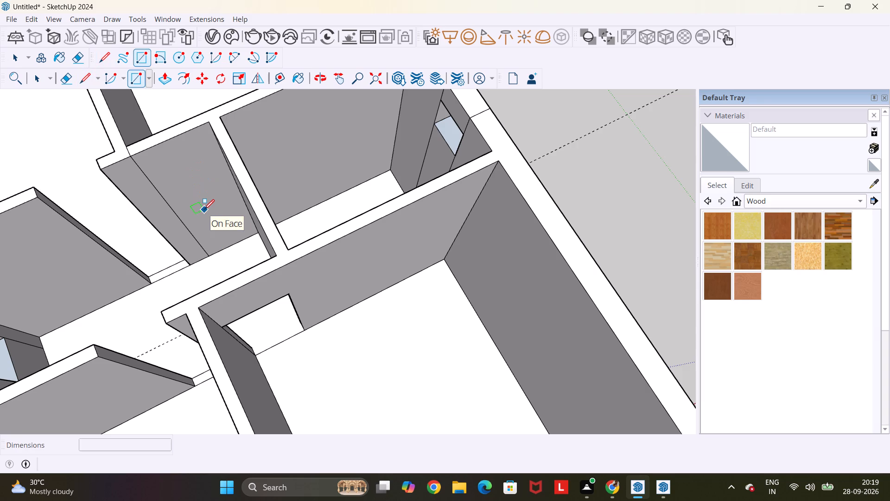
left_click(208, 257)
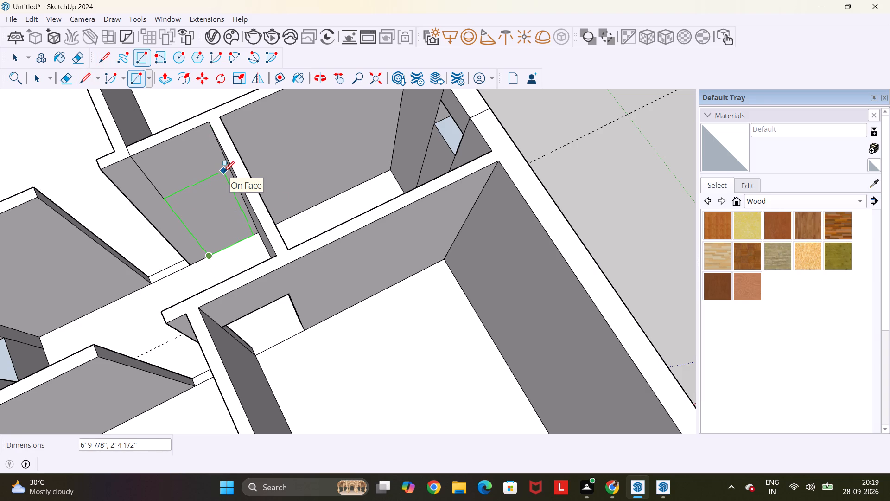
type("7'")
key("comma")
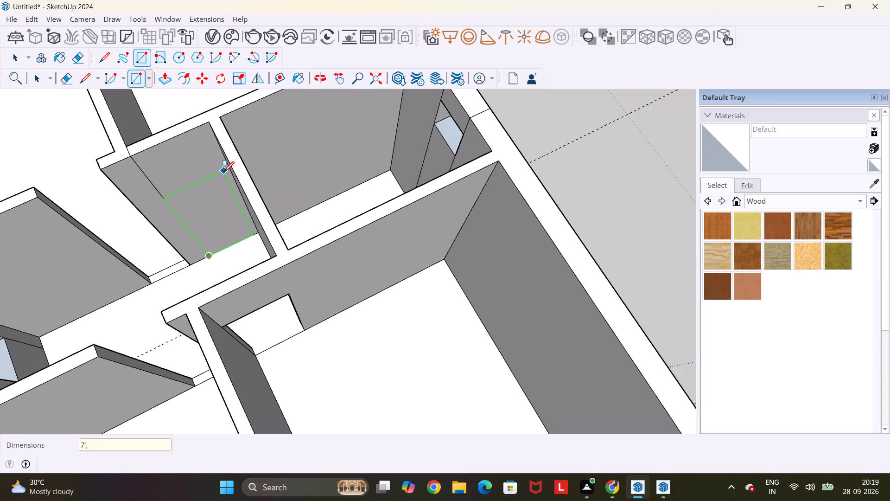
type("2.5'")
key("Return")
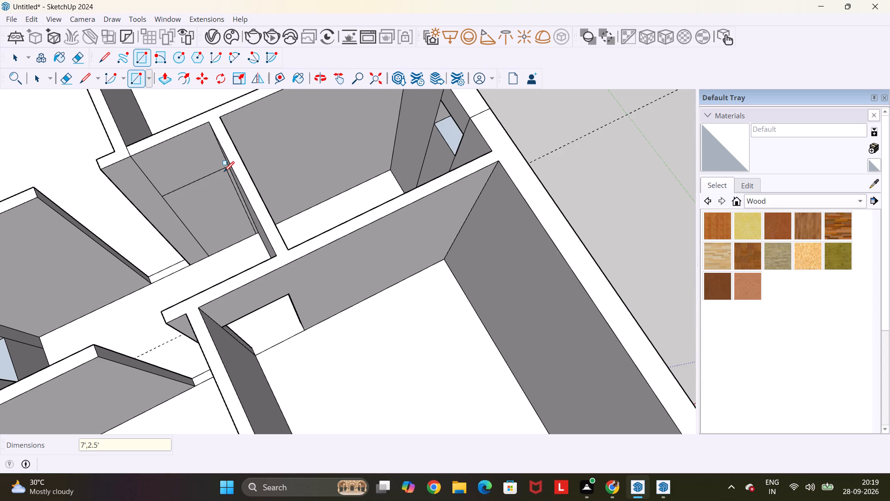
Erase the leftover construction line above the door rectangle and the short line across the top of that wall.
middle_click_drag(221, 170, 216, 165)
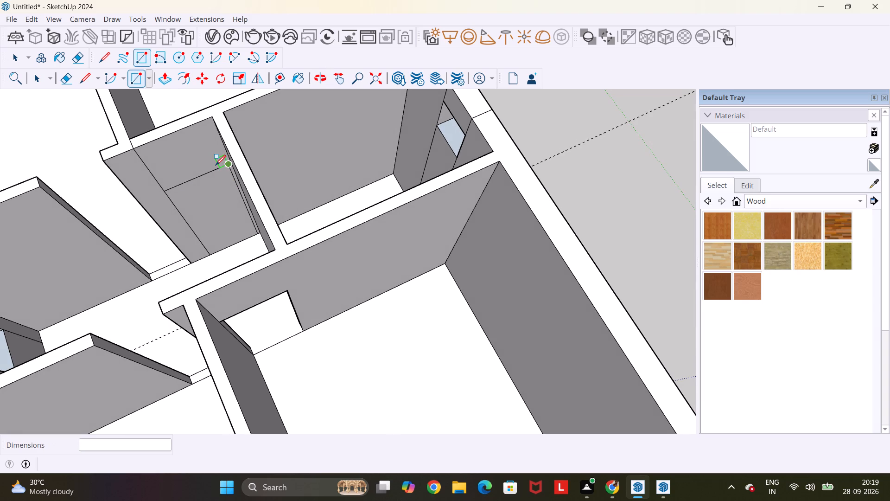
key("e")
left_click(148, 167)
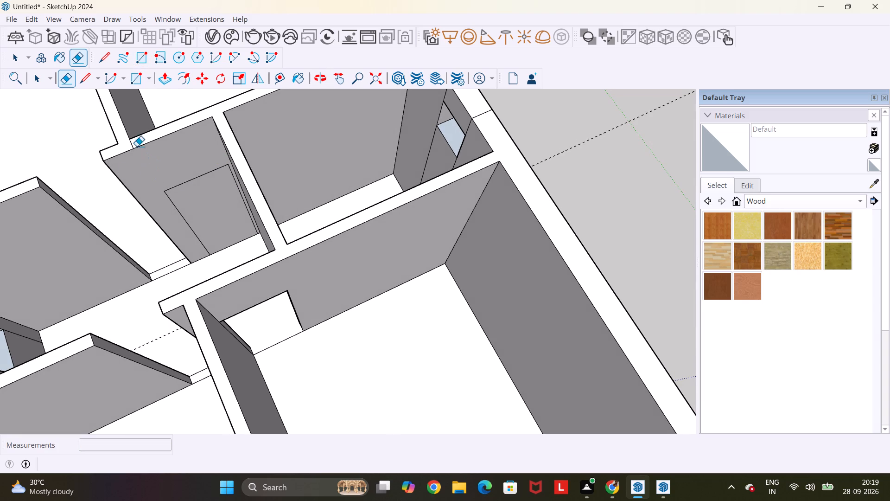
left_click(131, 144)
Push the door rectangle 4 1/2" through the wall to open the doorway.
key("p")
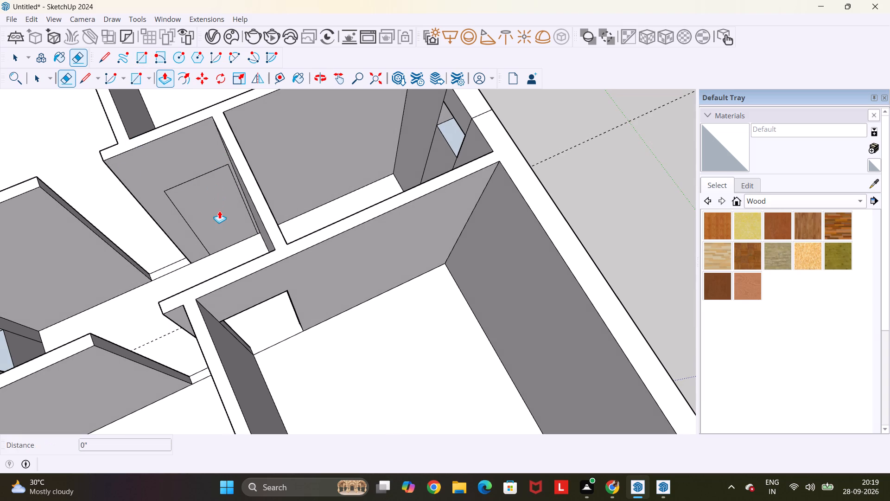
left_click(219, 209)
left_click(165, 125)
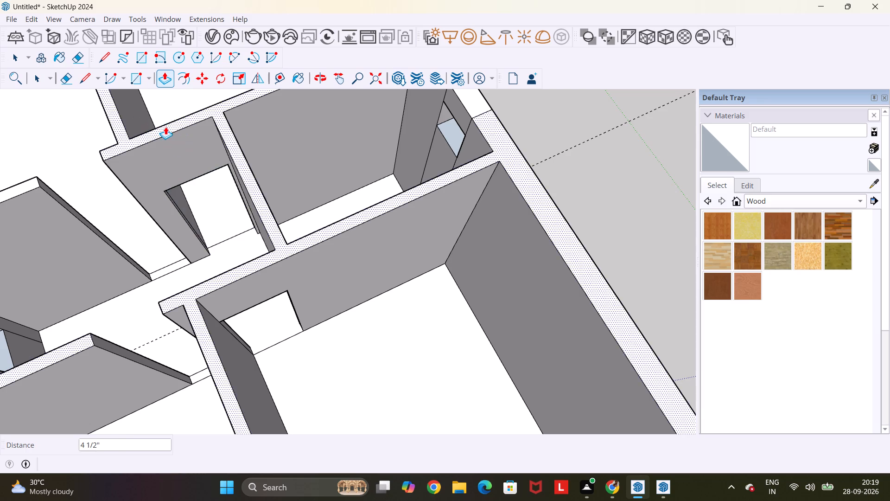
Examine the whole house from several sides and from above to review the room layout and the wall openings.
scroll(165, 127, "down", 5)
middle_click_drag(156, 212, 357, 133)
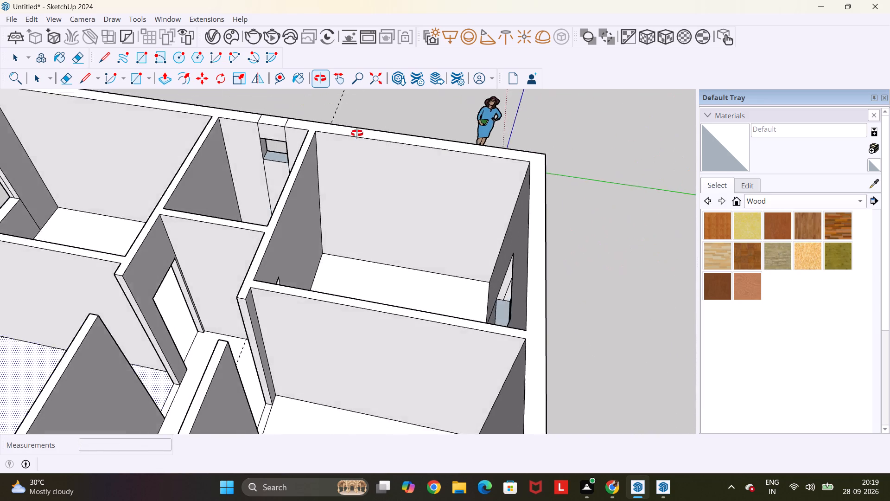
middle_click_drag(357, 133, 377, 117)
scroll(377, 117, "down", 12)
middle_click_drag(205, 213, 223, 216)
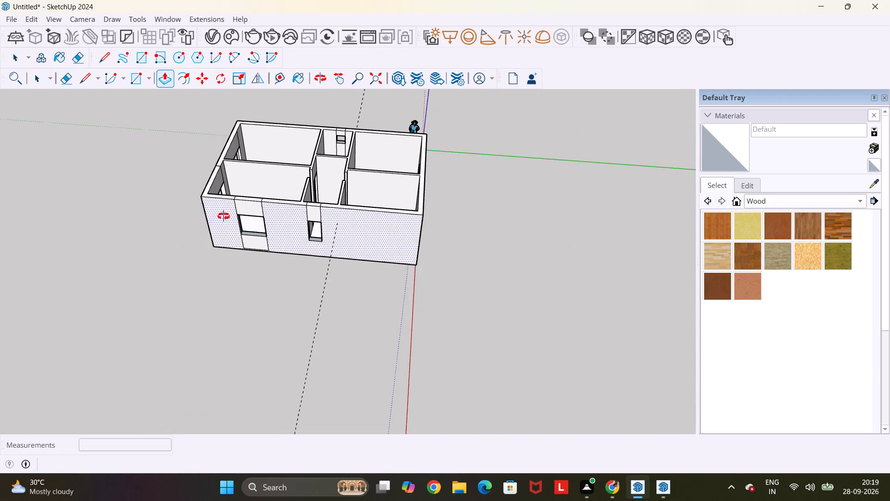
middle_click_drag(223, 216, 590, 186)
scroll(588, 189, "down", 2)
scroll(414, 191, "down", 4)
middle_click_drag(372, 158, 357, 207)
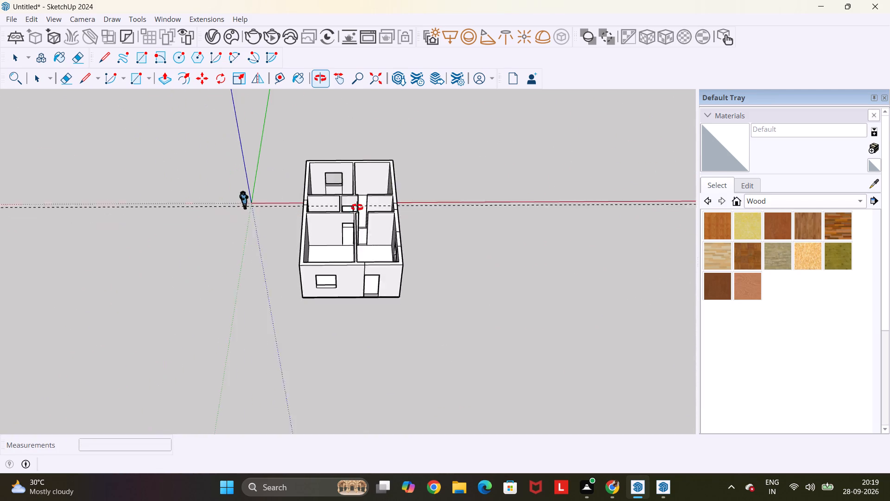
middle_click_drag(357, 207, 327, 316)
scroll(327, 316, "up", 2)
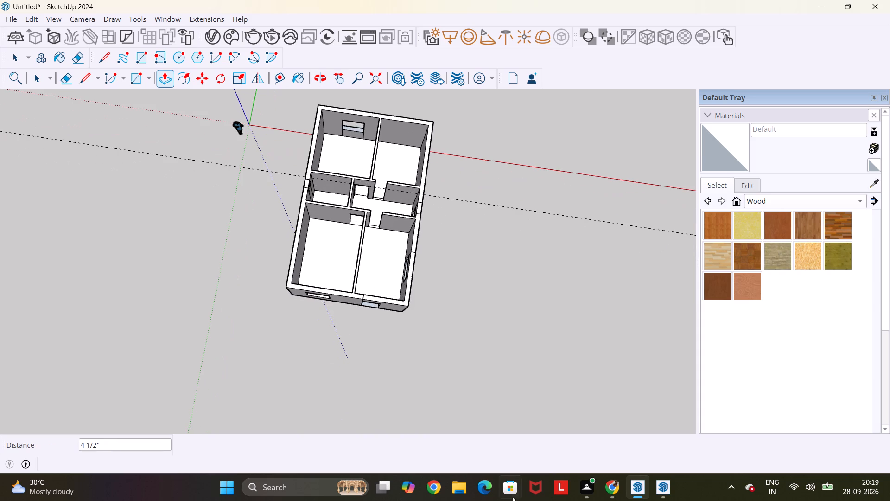
Switch to Chrome to consult the reference for the tiny home.
left_click(612, 490)
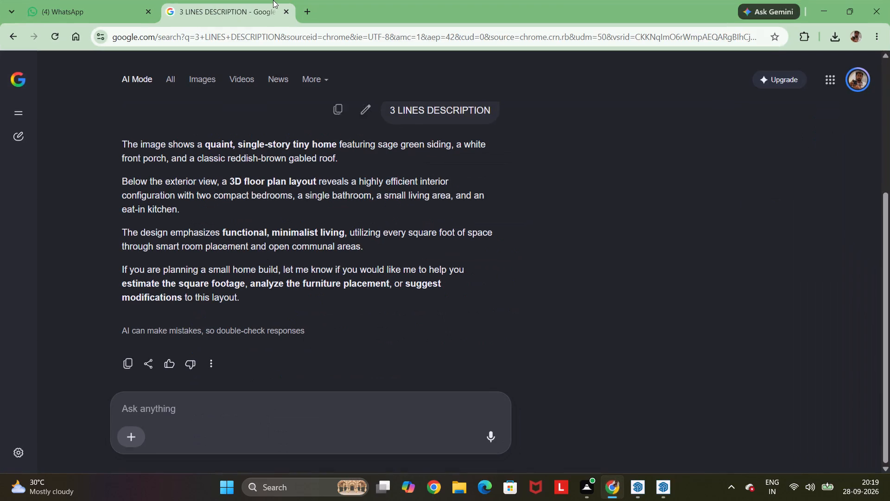
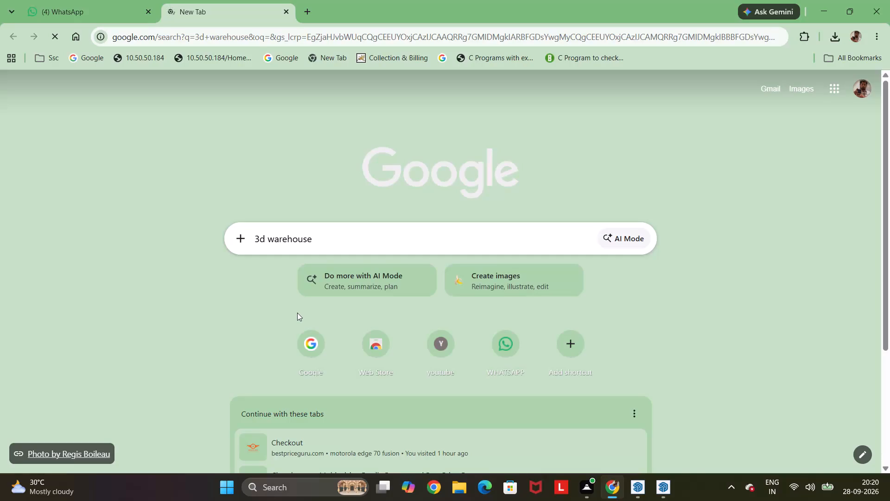
Switch to File Explorer and open the model dinning+table.skp from the Downloads folder.
left_click(448, 487)
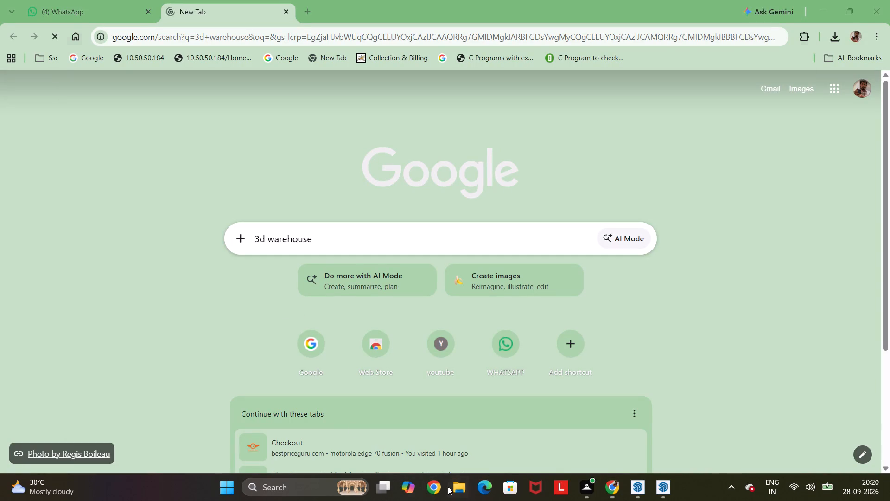
left_click(37, 176)
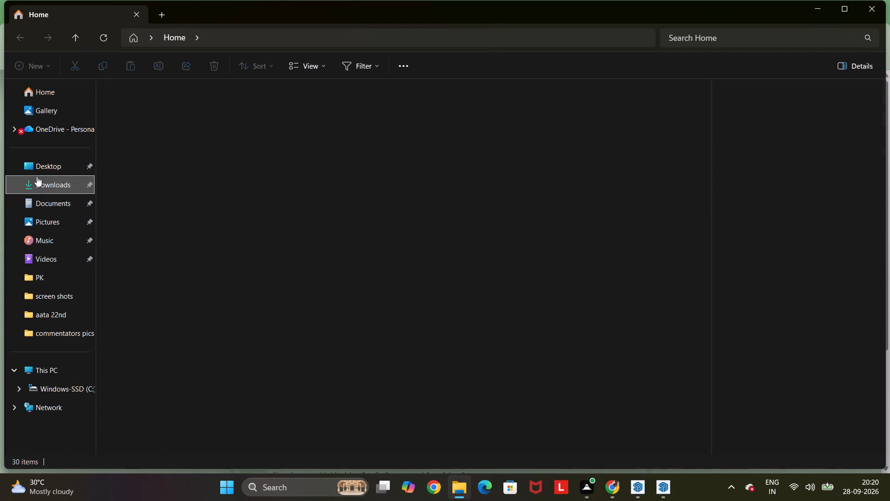
scroll(243, 200, "down", 1)
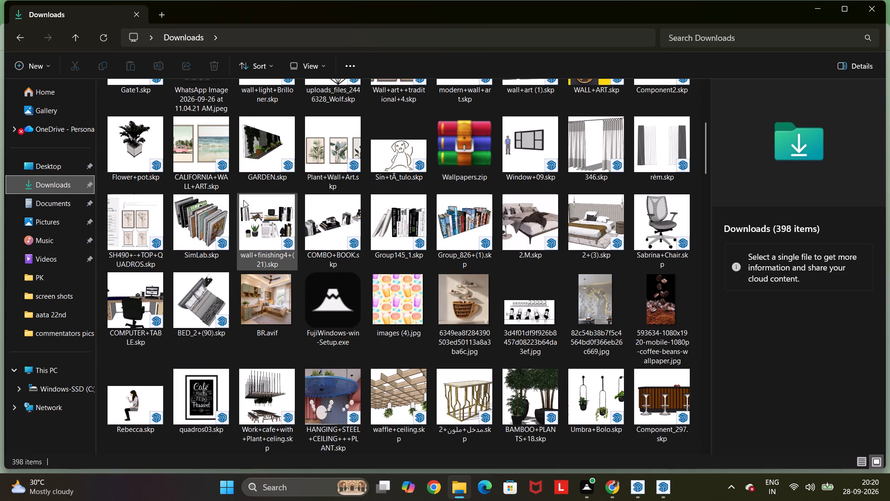
scroll(243, 200, "down", 1)
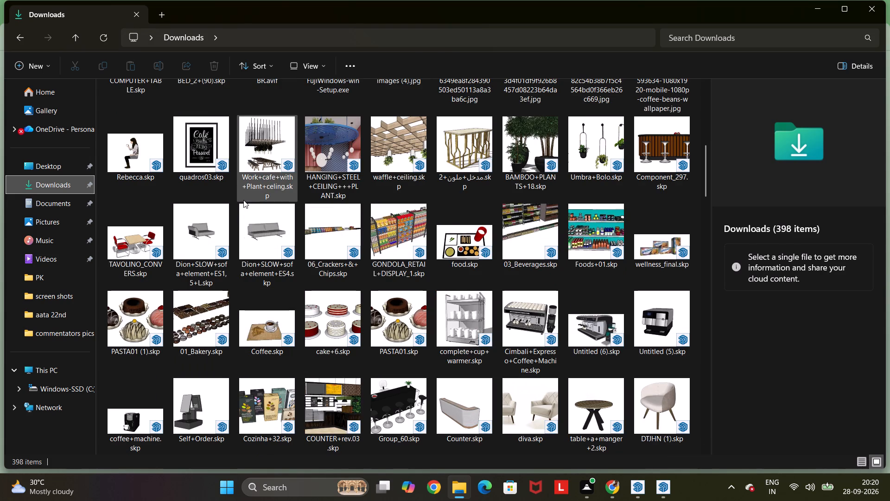
scroll(243, 200, "down", 1)
scroll(243, 200, "up", 1)
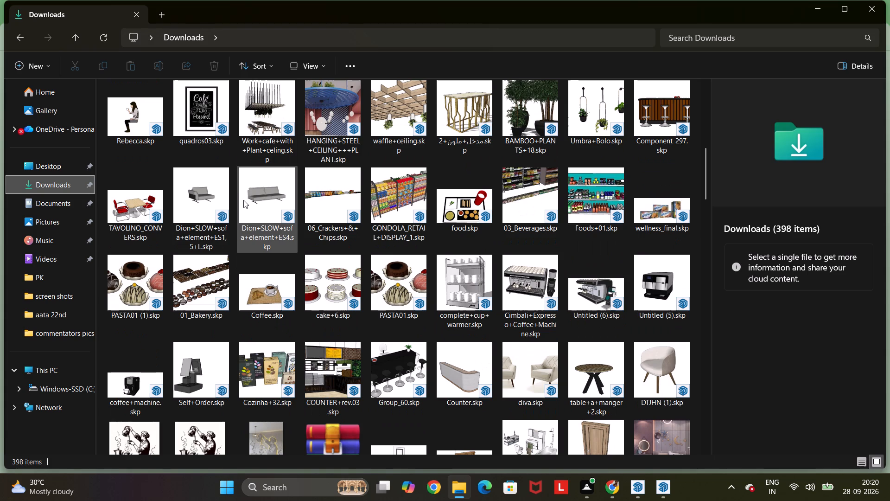
scroll(243, 200, "down", 2)
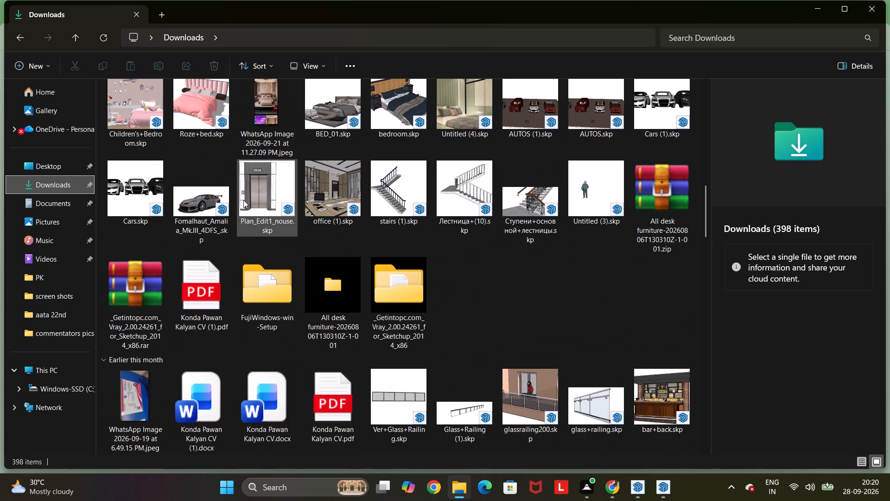
scroll(243, 200, "down", 1)
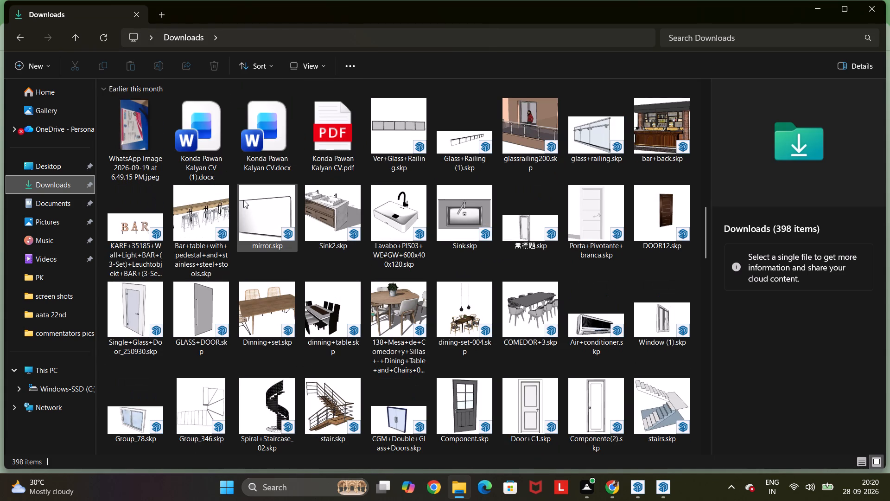
scroll(243, 200, "down", 1)
scroll(249, 201, "up", 2)
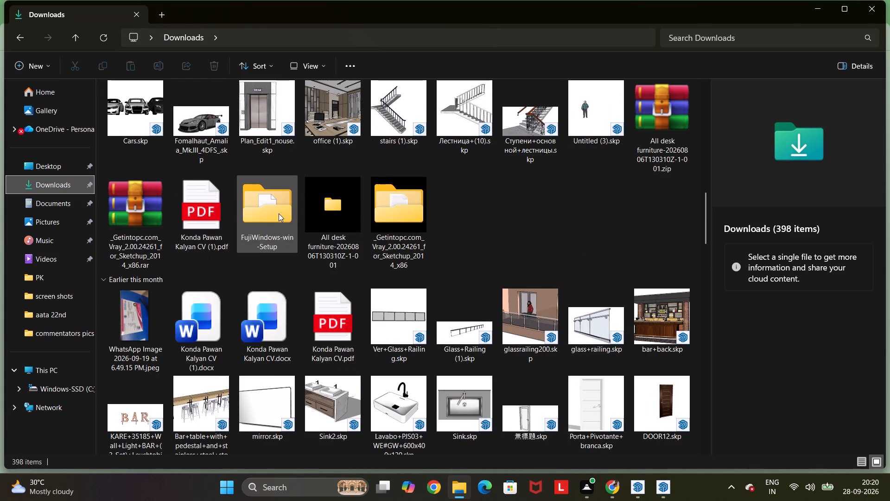
scroll(492, 231, "down", 1)
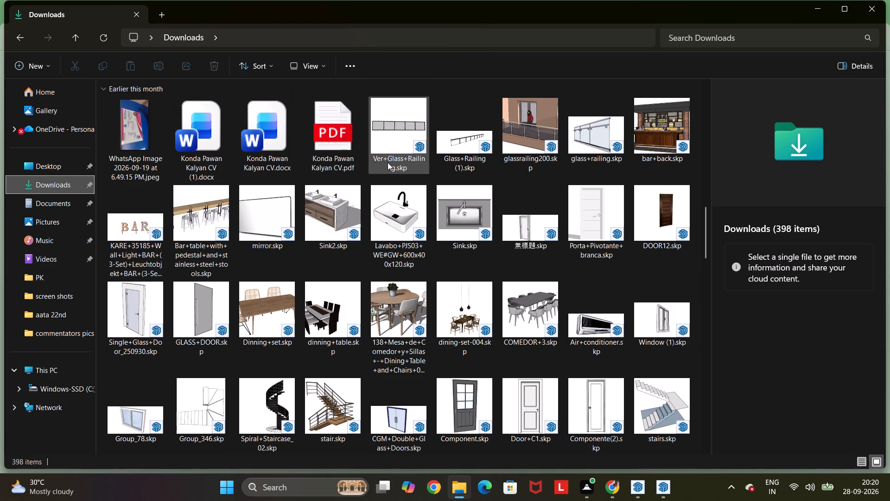
left_click(324, 293)
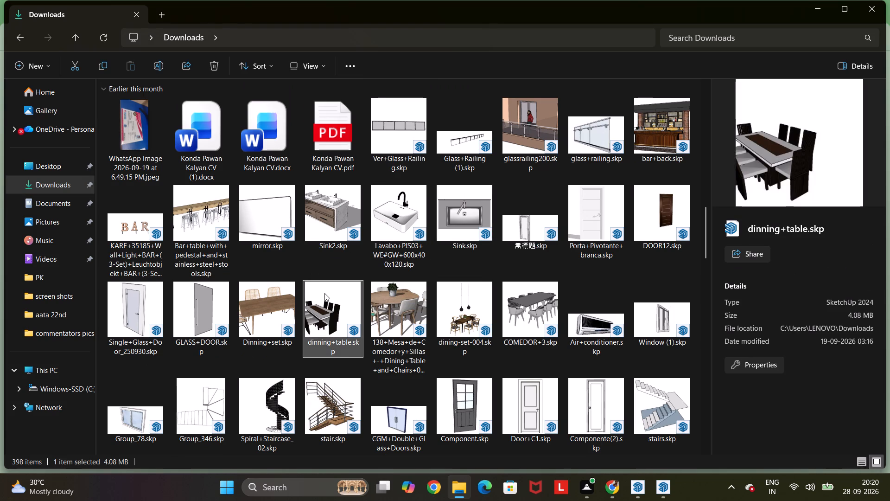
right_click(324, 293)
left_click(366, 176)
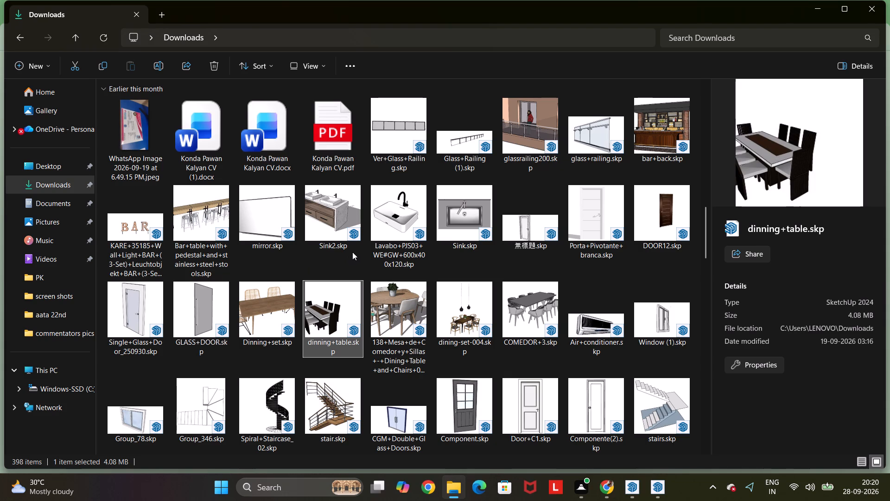
Open the wooden door model door2.skp from the Downloads folder.
scroll(356, 248, "down", 1)
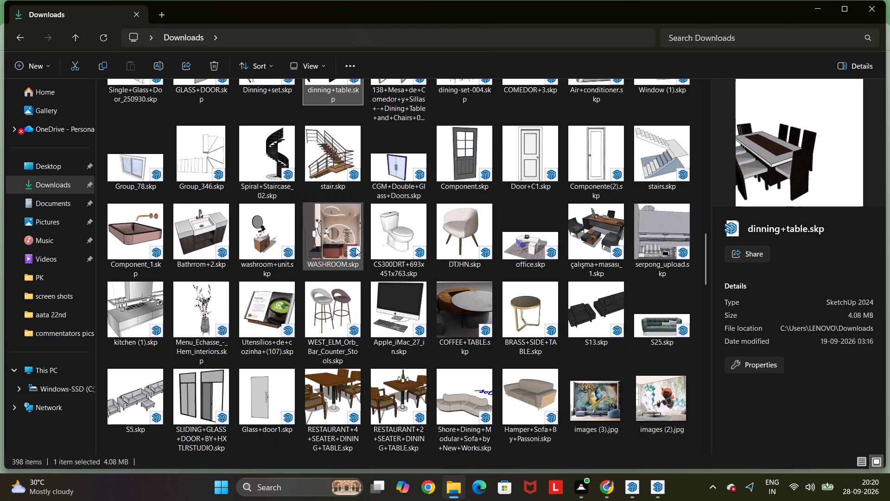
scroll(356, 248, "down", 1)
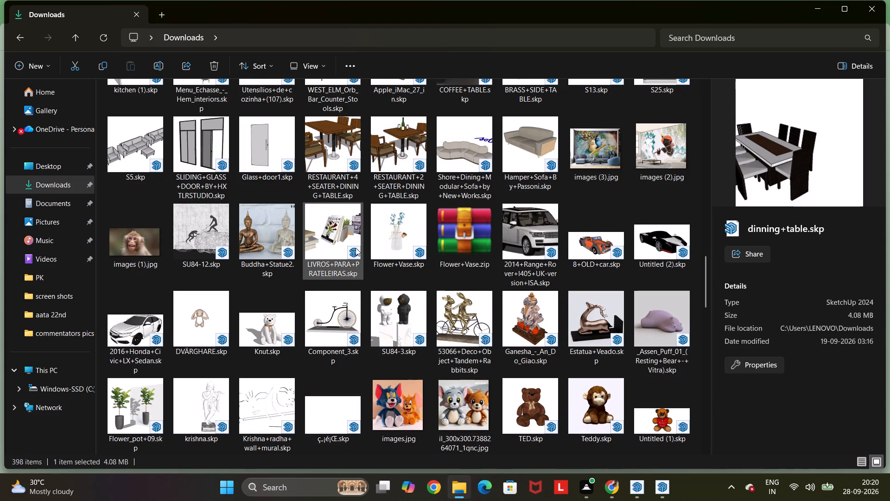
scroll(356, 248, "down", 1)
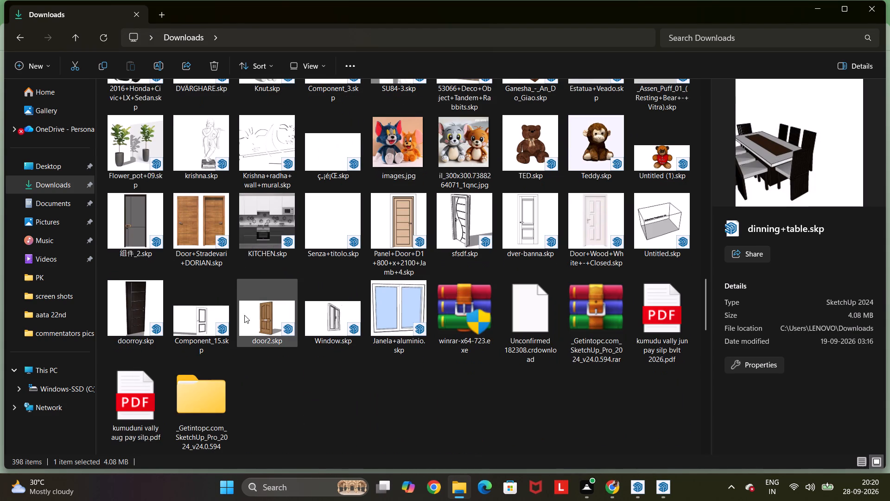
right_click(265, 315)
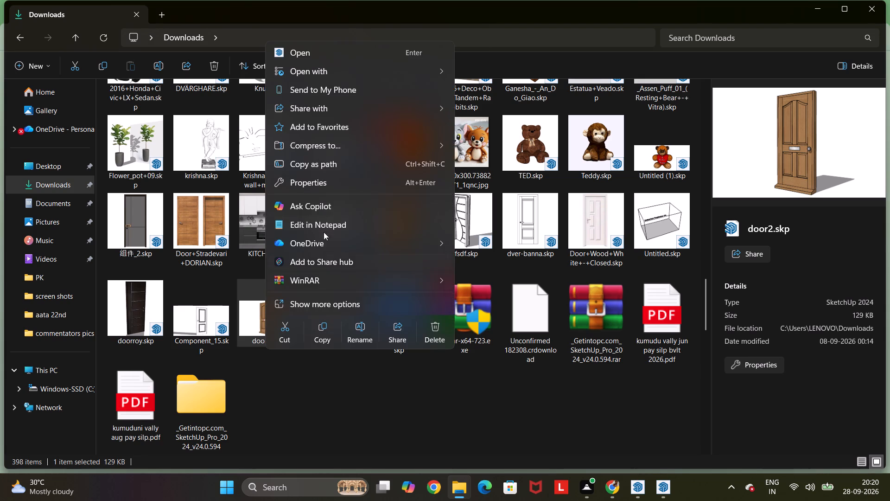
left_click(302, 54)
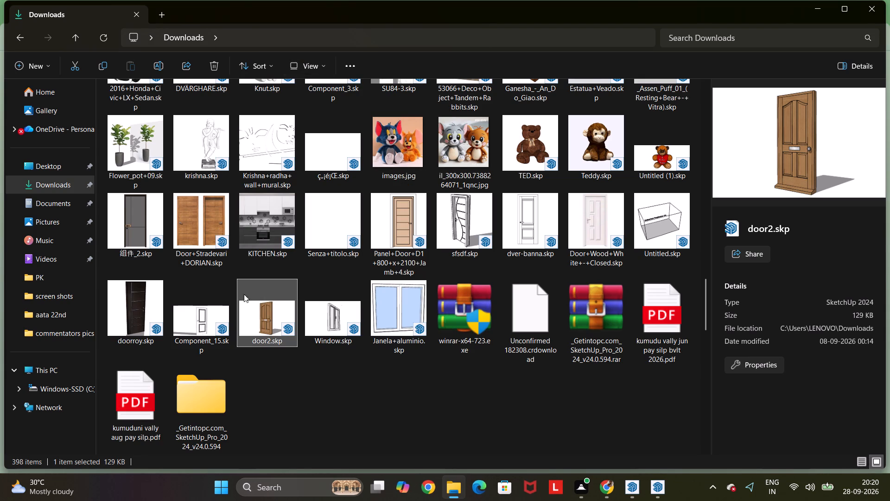
Open the double door model Door+Stradevari+DORIAN.skp from the Downloads folder.
left_click(201, 214)
right_click(201, 214)
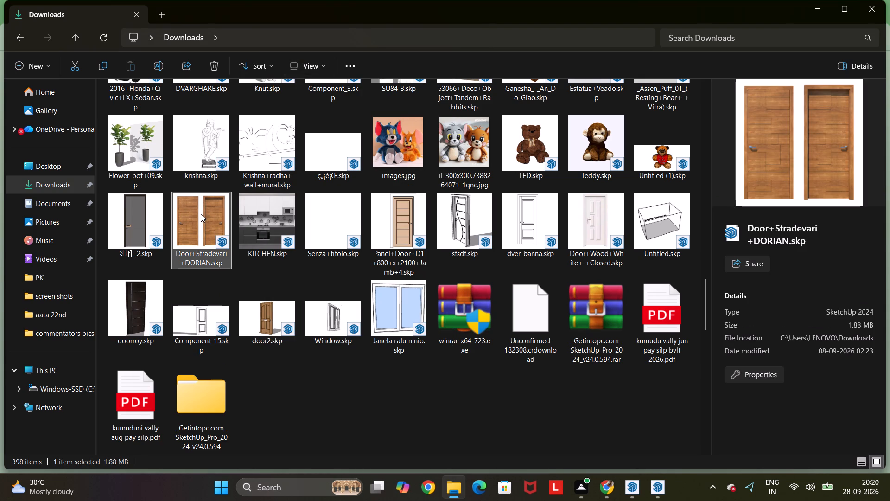
left_click(252, 170)
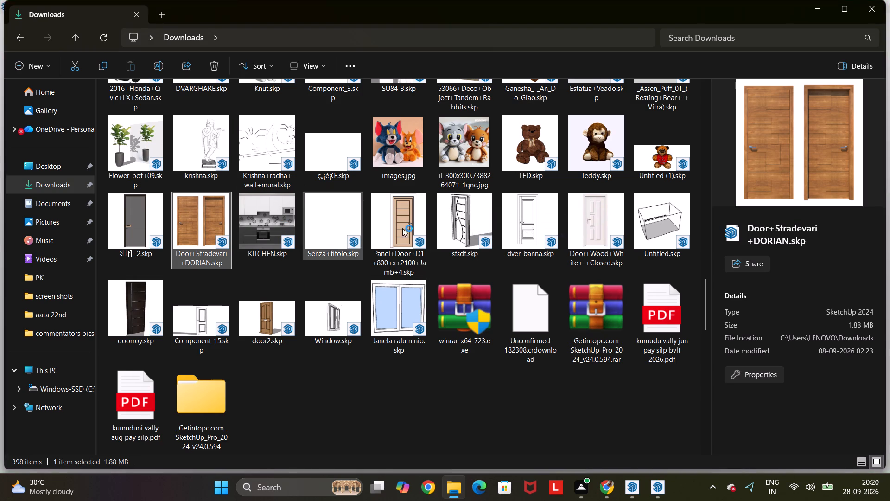
Open the white door model Door+Wood+White+-+Closed.skp from the Downloads folder.
left_click(604, 203)
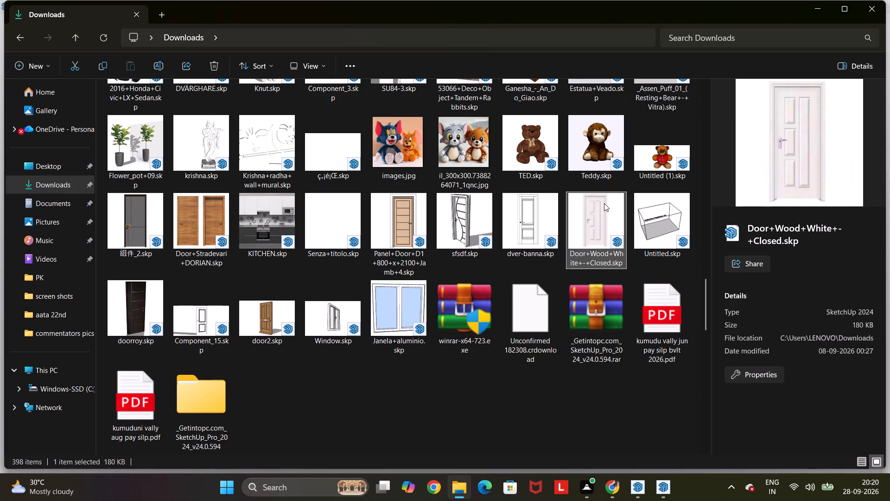
right_click(604, 203)
left_click(646, 175)
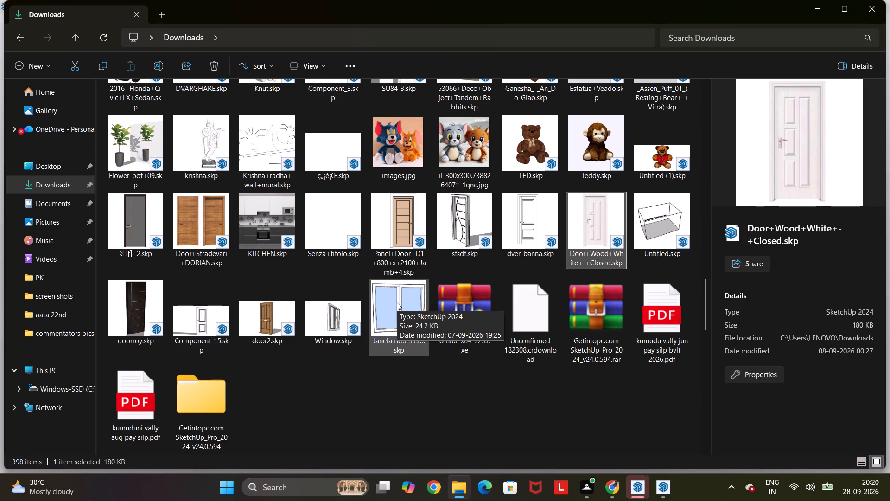
Switch to Chrome and open the 3D Warehouse site from the search results.
left_click(617, 489)
left_click(137, 183)
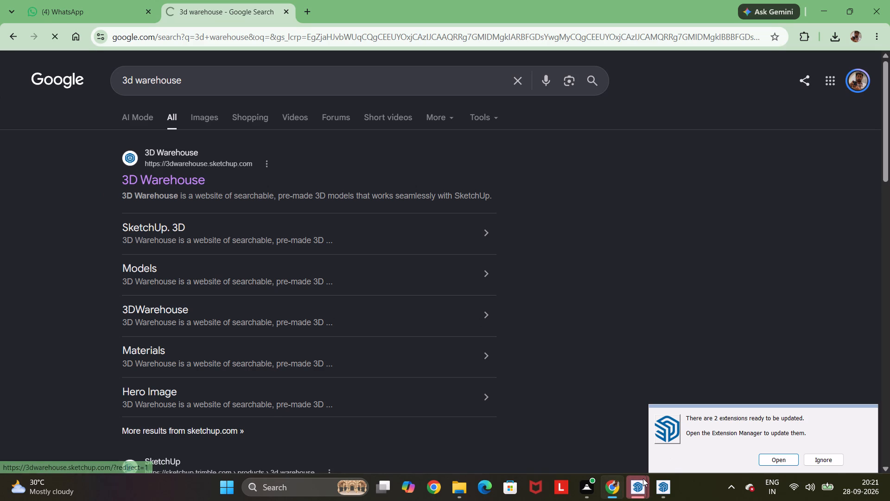
Switch to the dinning+table model in SketchUp and copy the whole table with all its chairs.
left_click(642, 479)
left_click(560, 433)
scroll(482, 278, "down", 6)
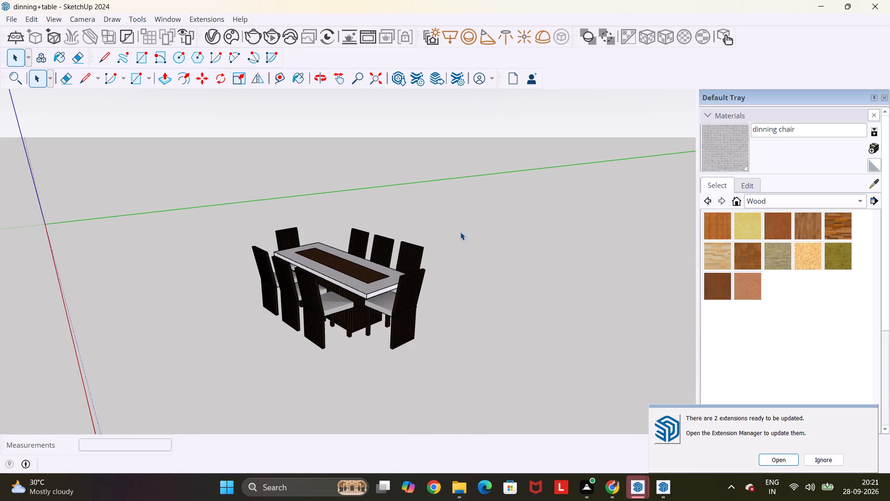
left_click_drag(458, 202, 149, 384)
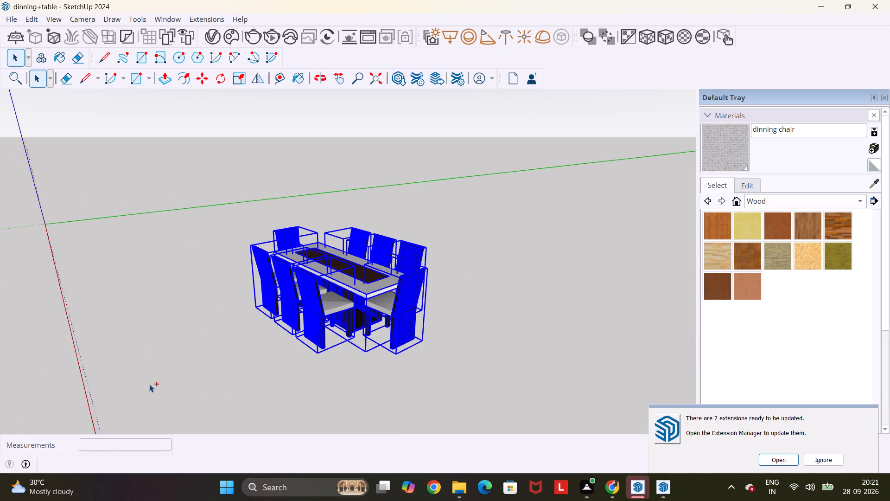
key("ctrl+c")
Paste the dining set into the Untitled house model, placing it outside the walls beside the building.
left_click(634, 491)
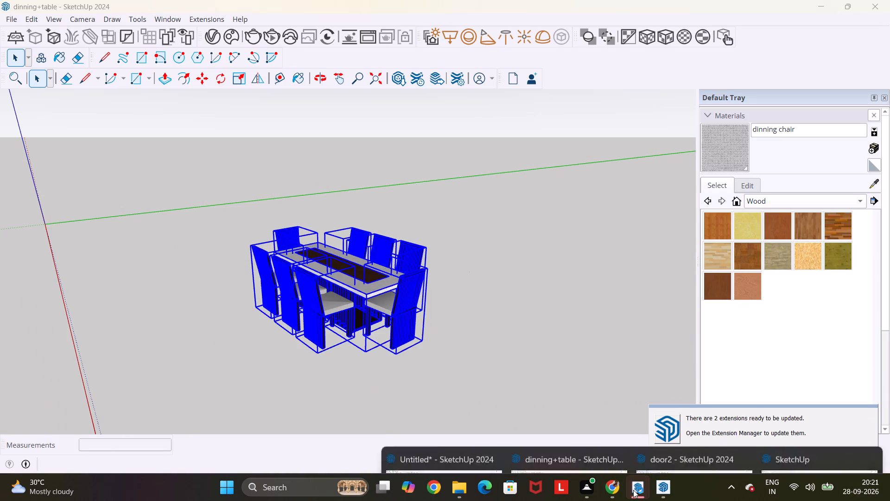
left_click(420, 441)
scroll(385, 187, "up", 3)
key("ctrl+v")
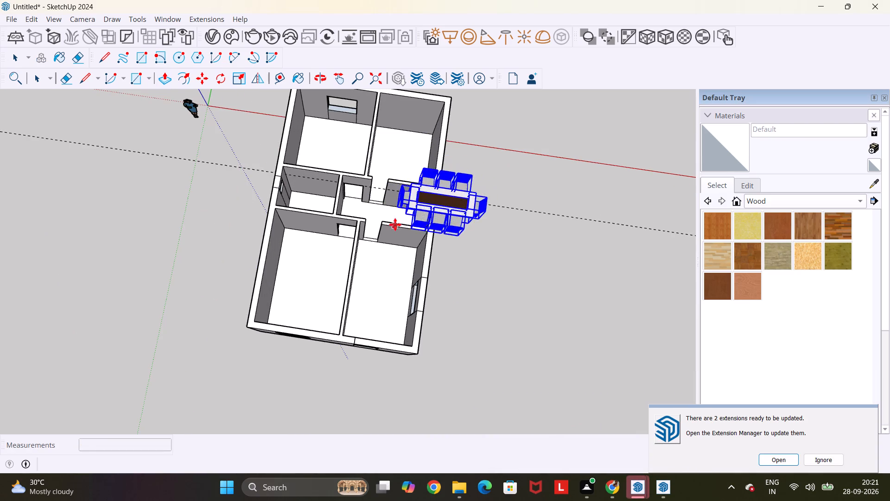
left_click(471, 270)
Scale the whole pasted dining set to 0.79 along the red axis and 0.62 along the green axis.
key("s")
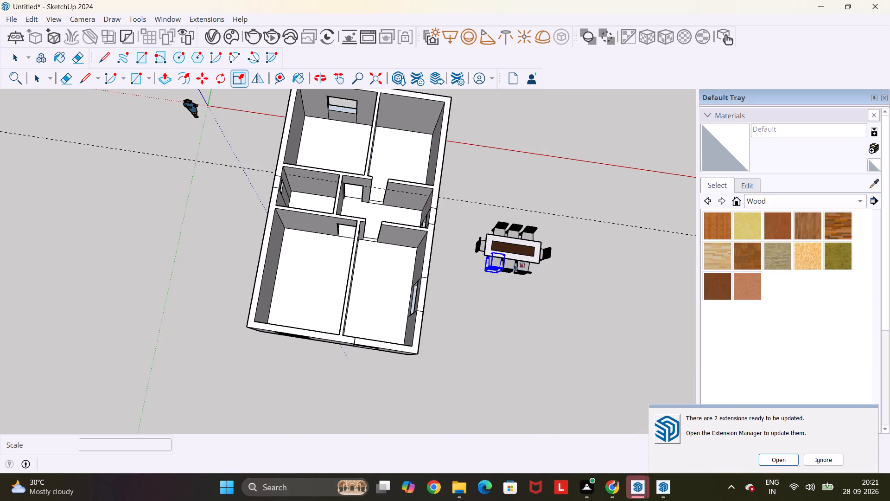
key("Escape")
key("space")
left_click_drag(585, 218, 459, 292)
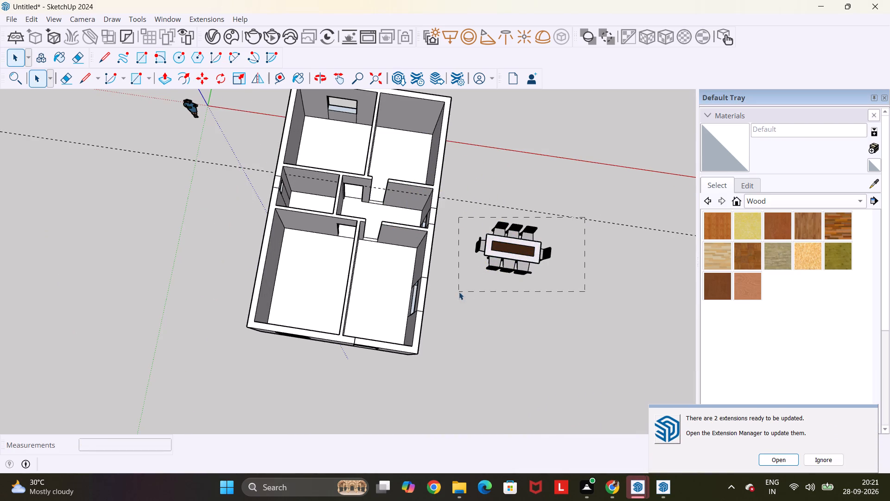
left_click_drag(459, 292, 464, 280)
key("s")
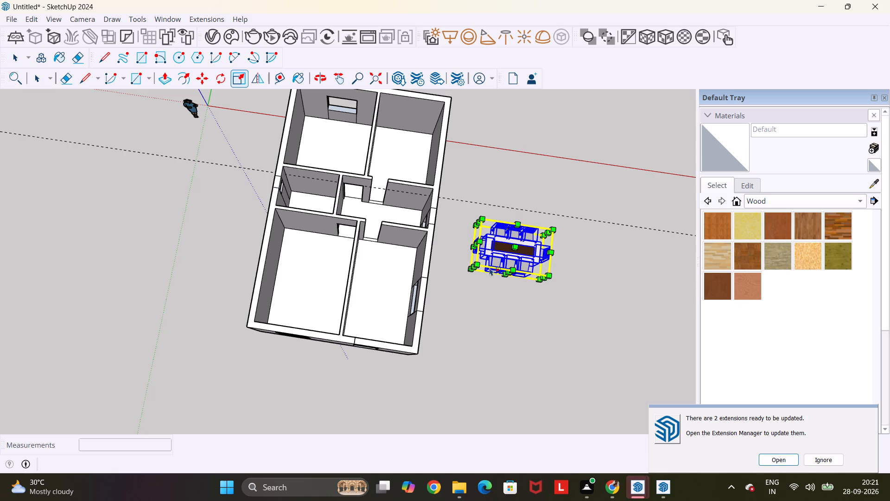
scroll(471, 246, "up", 5)
left_click(477, 245)
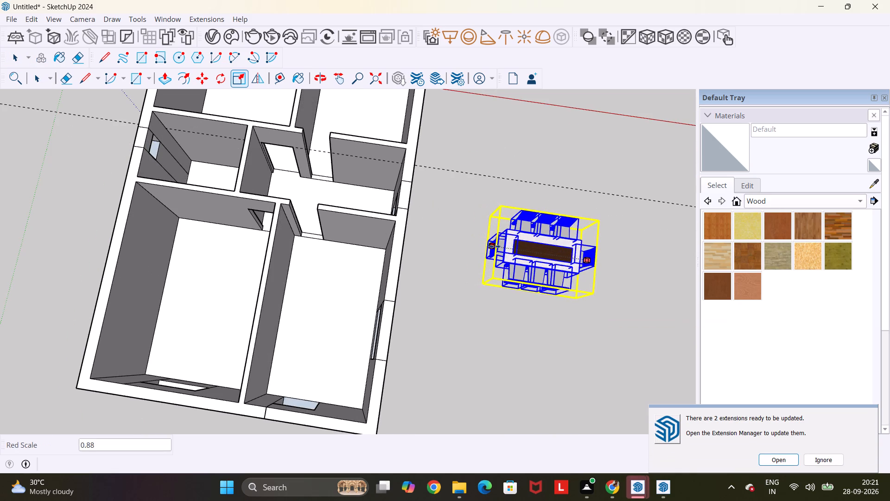
left_click(502, 248)
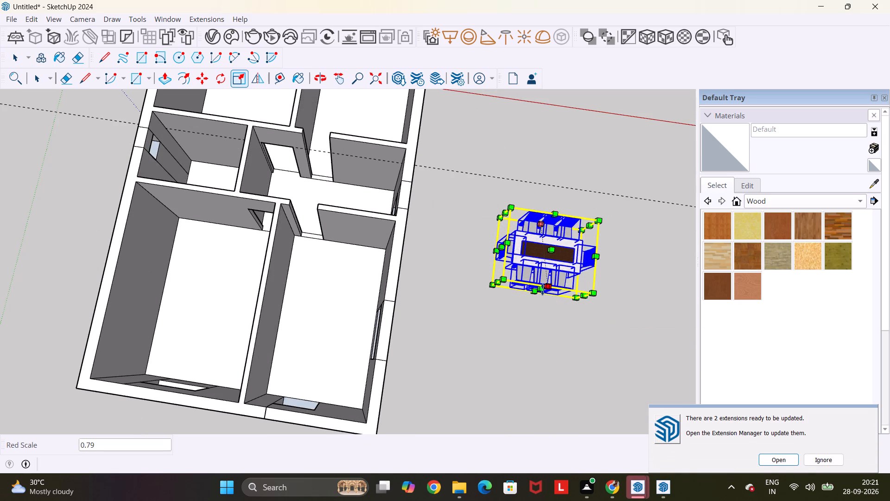
left_click(542, 289)
left_click(542, 262)
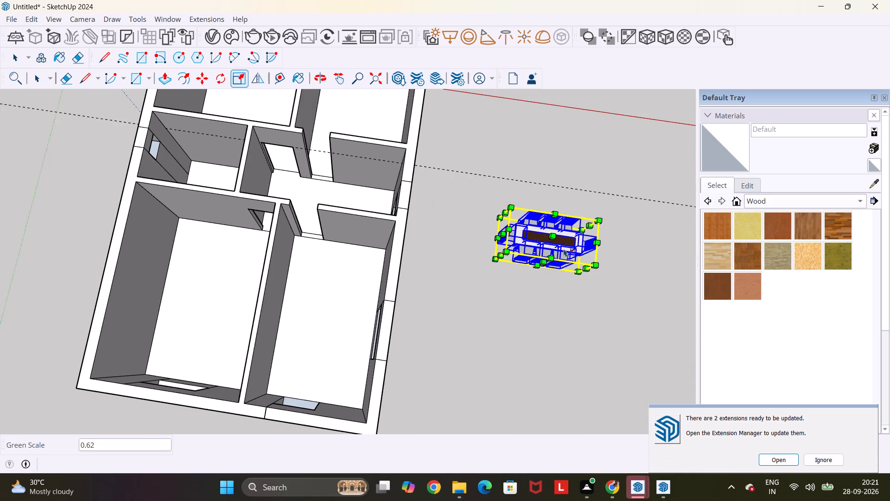
scroll(568, 230, "up", 5)
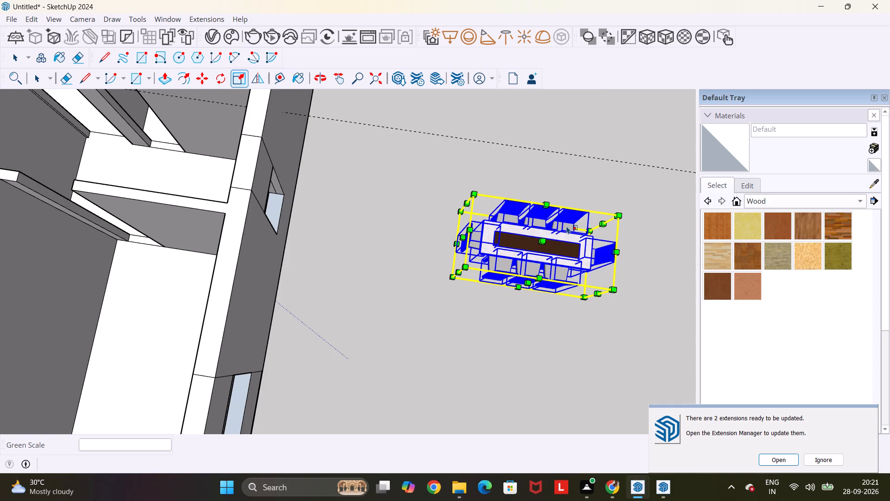
scroll(566, 226, "down", 4)
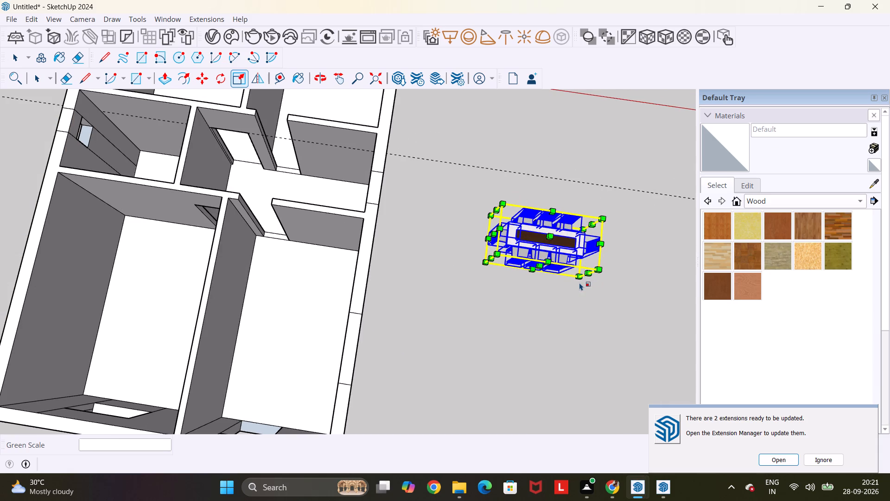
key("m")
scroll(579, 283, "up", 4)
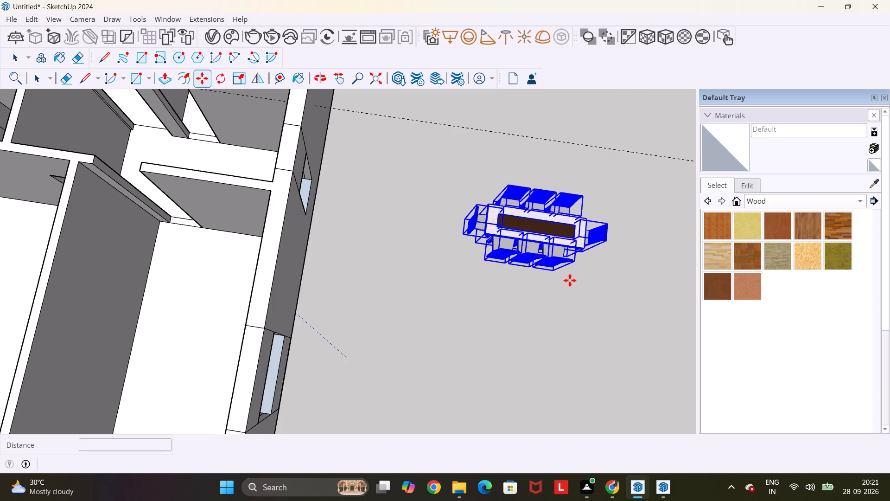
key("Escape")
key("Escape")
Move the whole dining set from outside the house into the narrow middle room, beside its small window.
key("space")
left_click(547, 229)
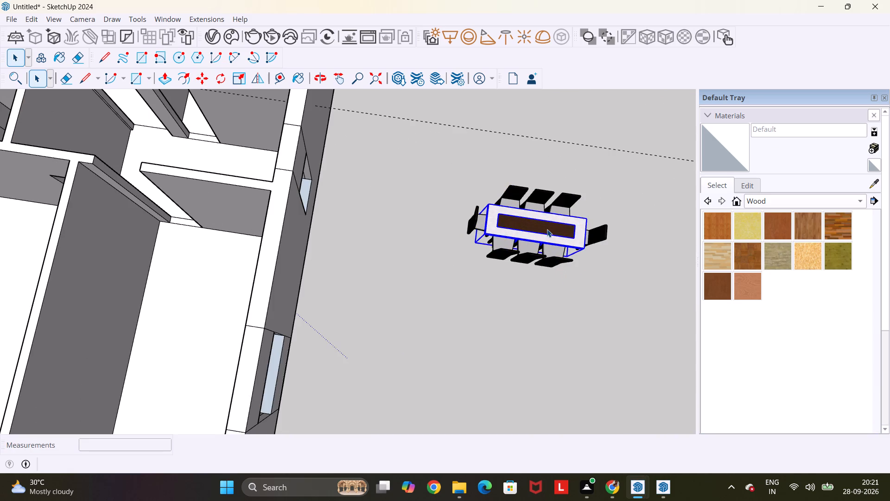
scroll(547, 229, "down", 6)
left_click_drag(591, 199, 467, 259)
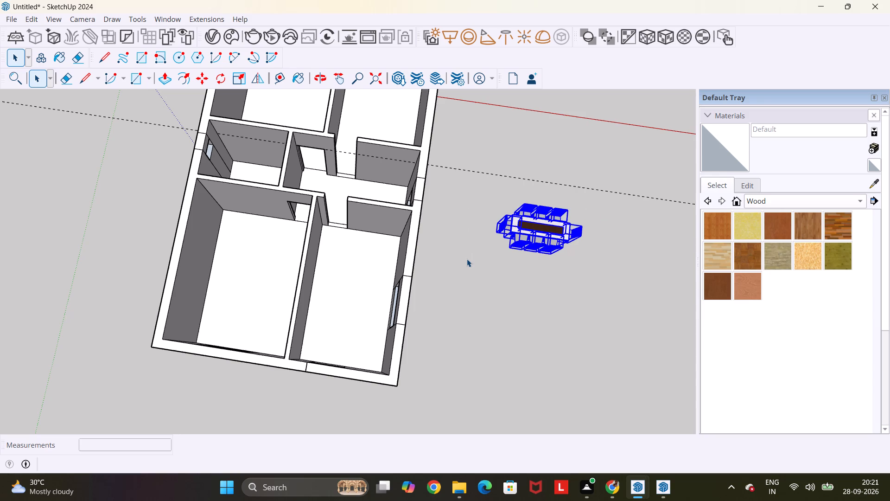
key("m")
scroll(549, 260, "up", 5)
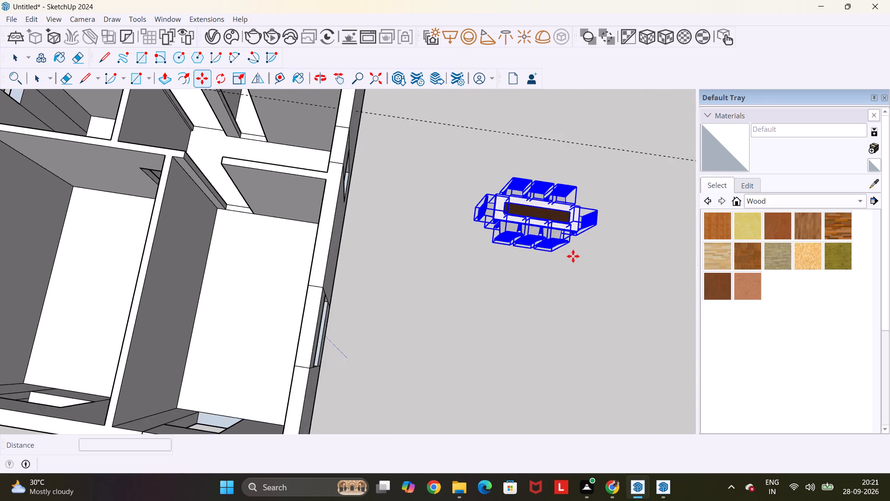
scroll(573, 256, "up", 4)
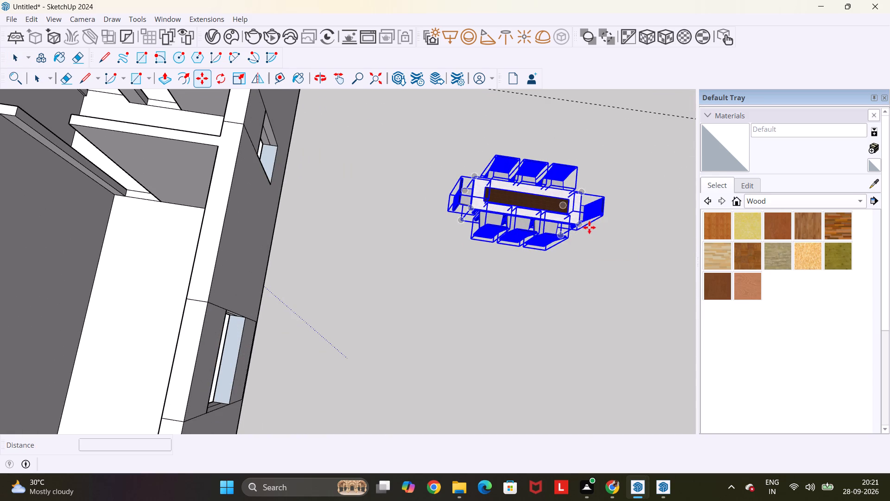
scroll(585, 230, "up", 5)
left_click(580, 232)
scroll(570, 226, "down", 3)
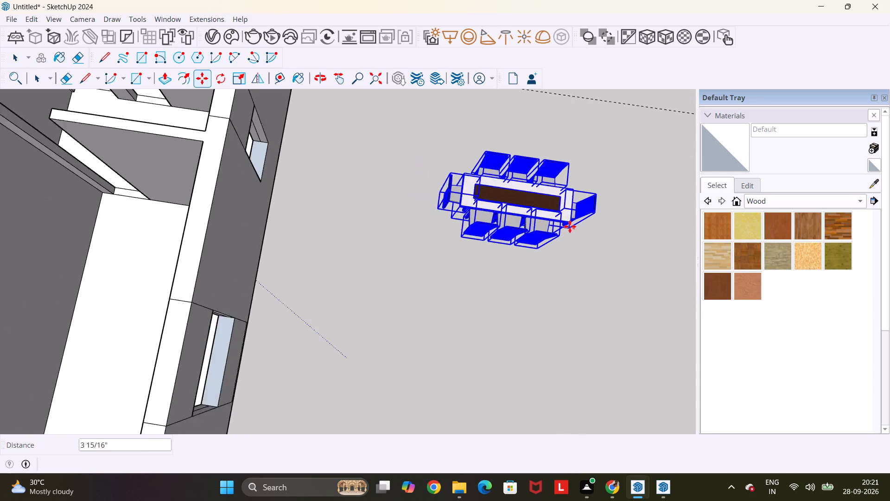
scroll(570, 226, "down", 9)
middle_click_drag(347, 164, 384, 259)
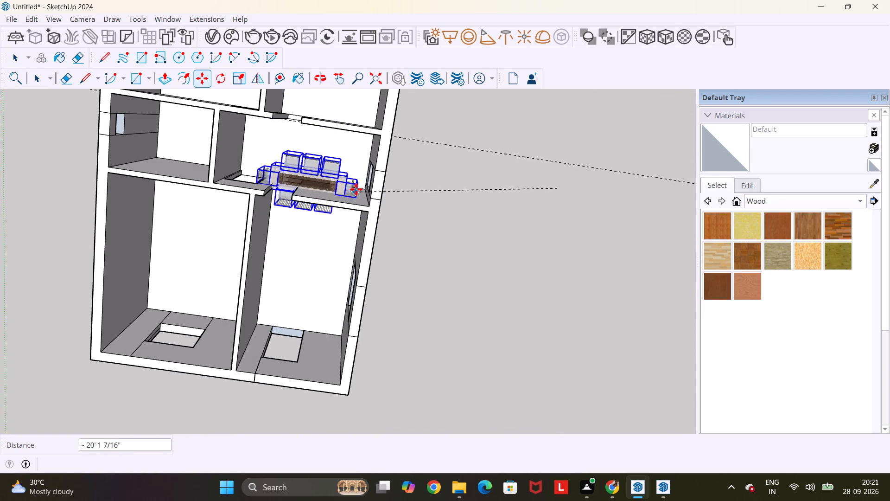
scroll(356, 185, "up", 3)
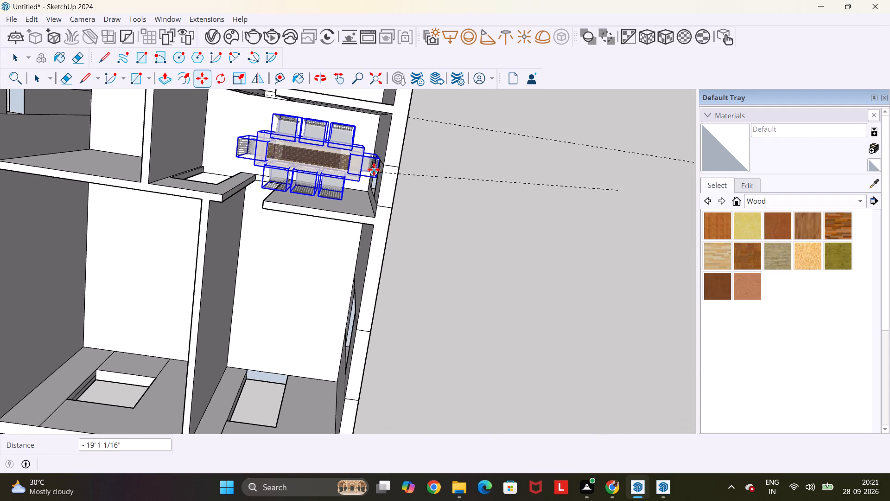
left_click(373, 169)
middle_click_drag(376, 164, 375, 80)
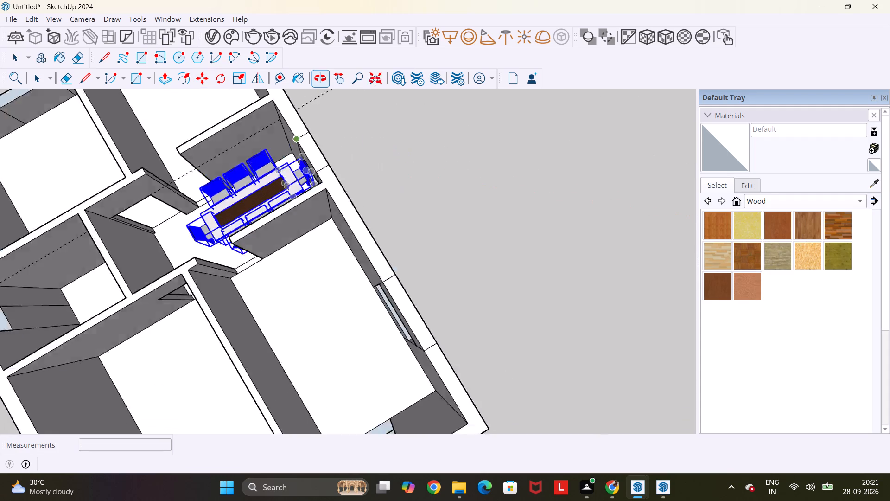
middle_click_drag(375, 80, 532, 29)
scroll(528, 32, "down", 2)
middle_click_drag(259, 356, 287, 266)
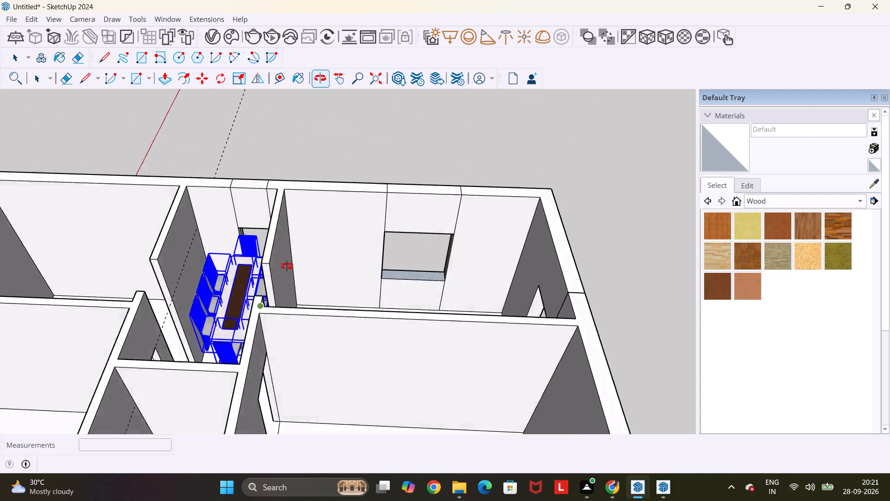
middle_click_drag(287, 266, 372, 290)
Undo the dining set's move, scaling and pasting so that it is removed from the house model.
key("ctrl+z")
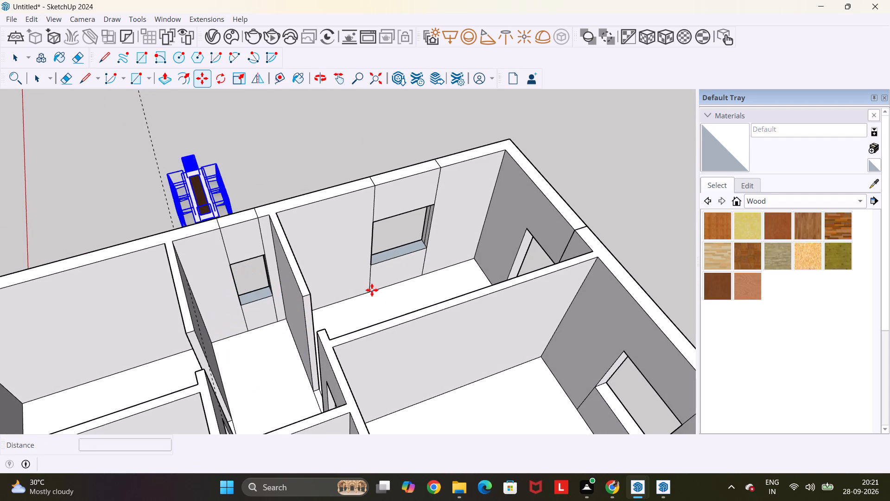
key("ctrl+z")
key("ctrl+z")
key("ctrl+z")
key("ctrl+z")
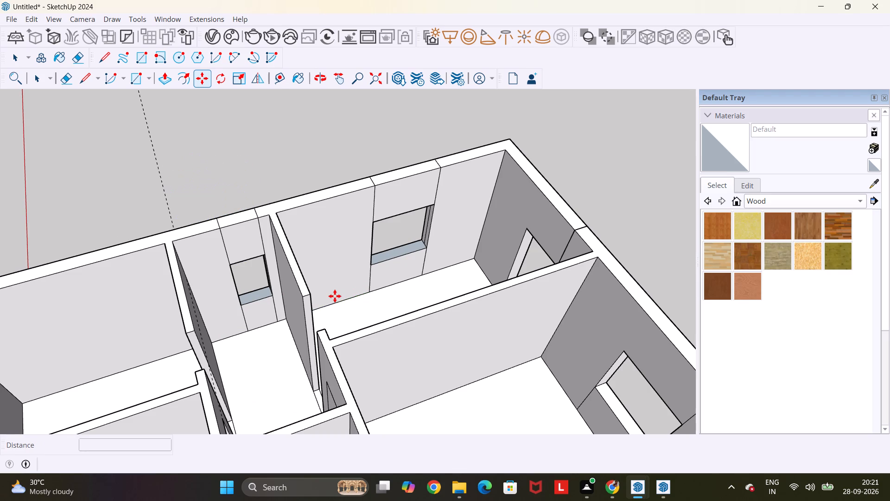
scroll(334, 296, "down", 13)
key("space")
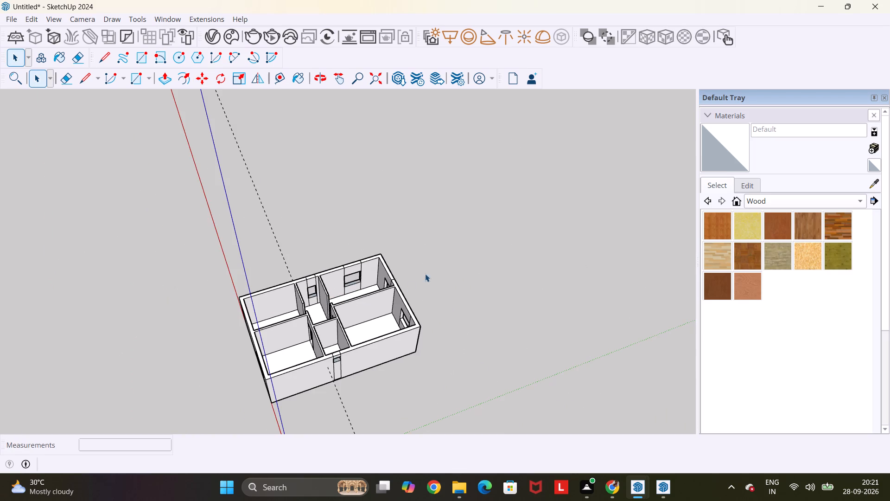
middle_click_drag(425, 274, 92, 234)
middle_click_drag(344, 233, 333, 250)
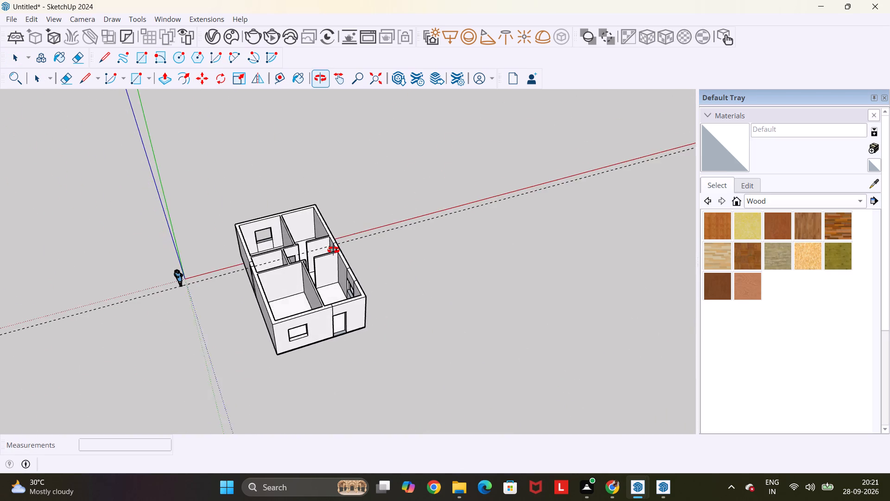
middle_click_drag(333, 250, 324, 262)
key("ctrl+y")
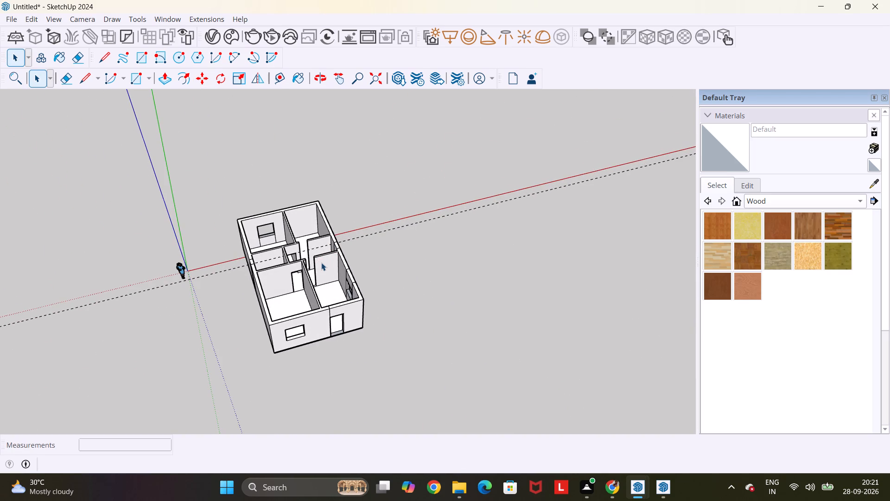
Draw a 4 5/8" line across the top of the middle room's free-ended partition wall where it meets the outer wall.
scroll(321, 263, "up", 12)
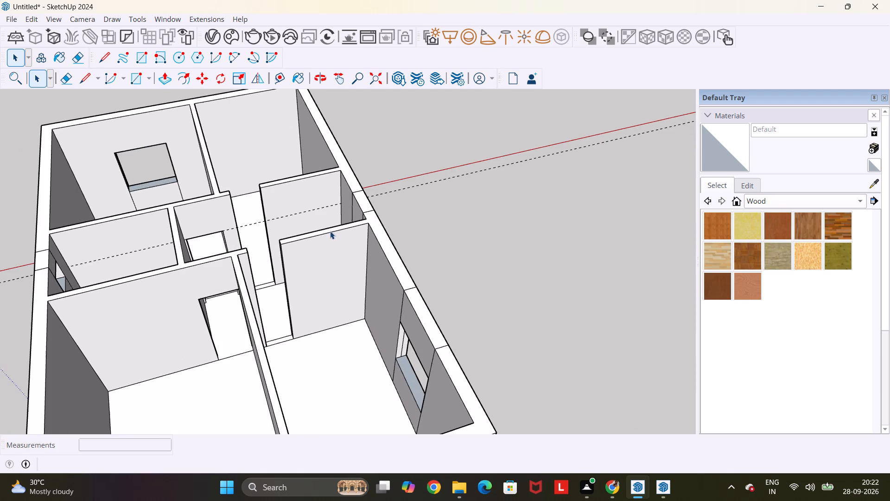
middle_click_drag(330, 231, 348, 381)
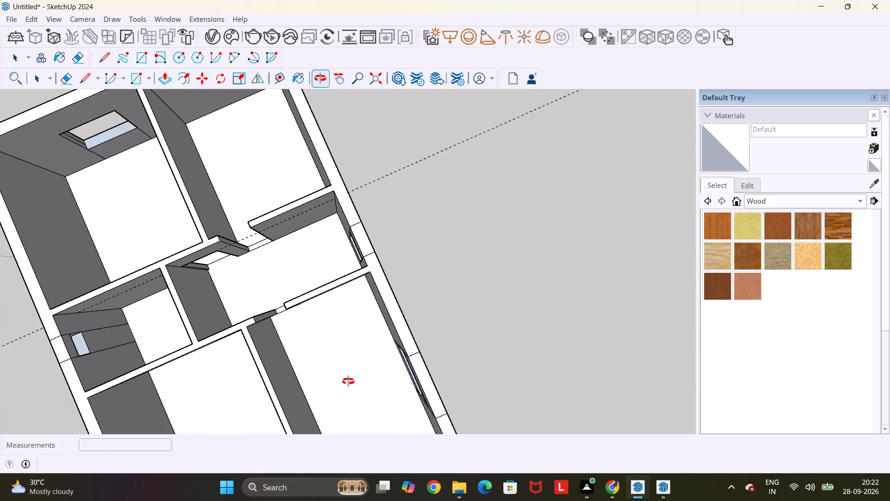
middle_click_drag(348, 381, 318, 271)
scroll(318, 272, "up", 4)
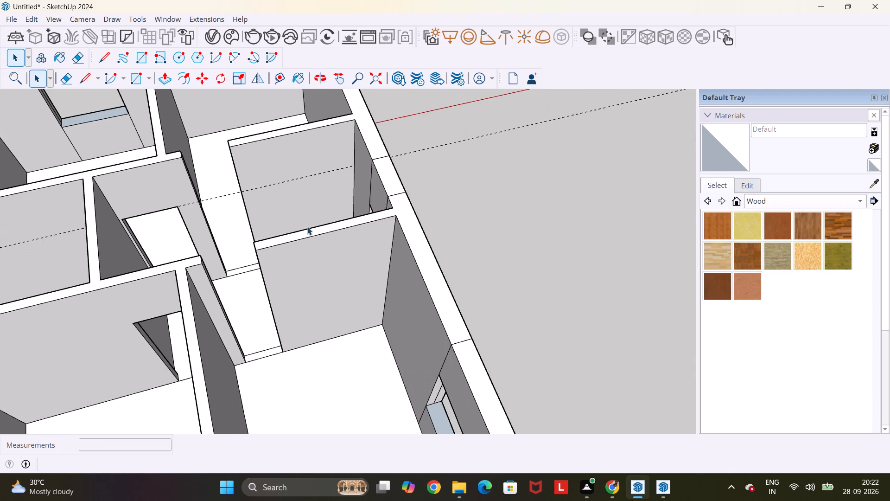
middle_click_drag(307, 227, 316, 261)
scroll(316, 261, "up", 4)
scroll(415, 220, "up", 5)
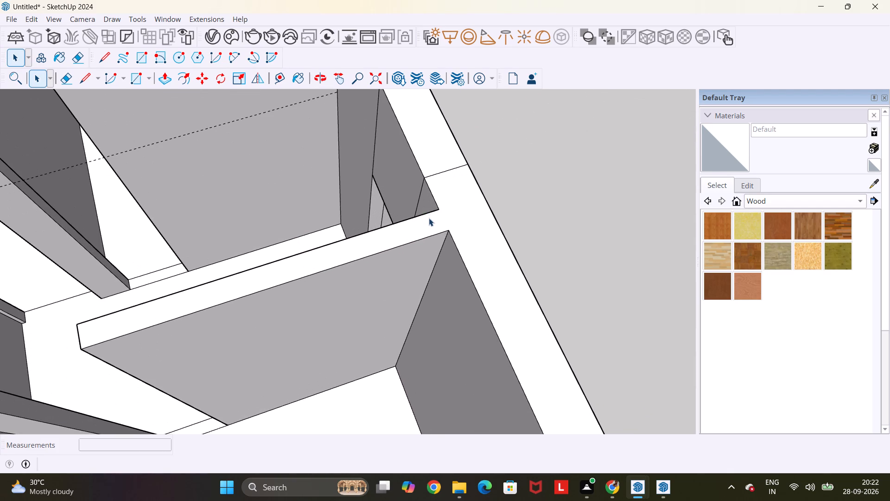
key("l")
left_click(437, 208)
left_click(454, 228)
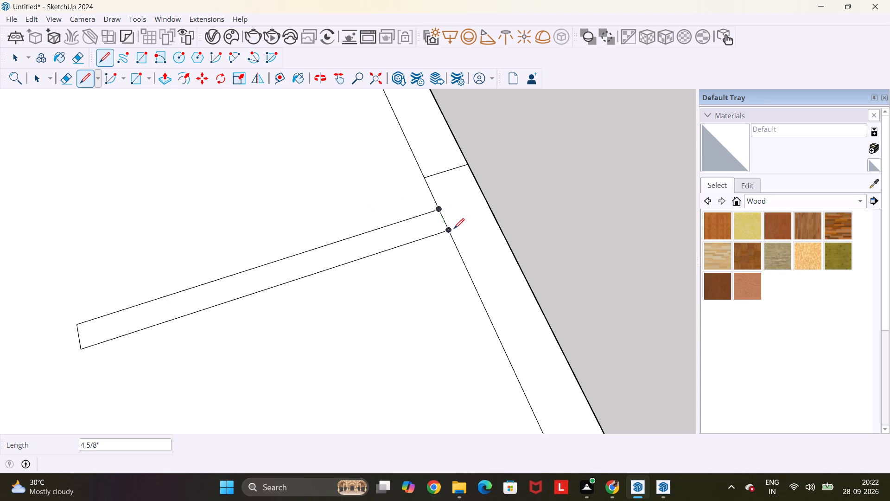
key("ctrl+z")
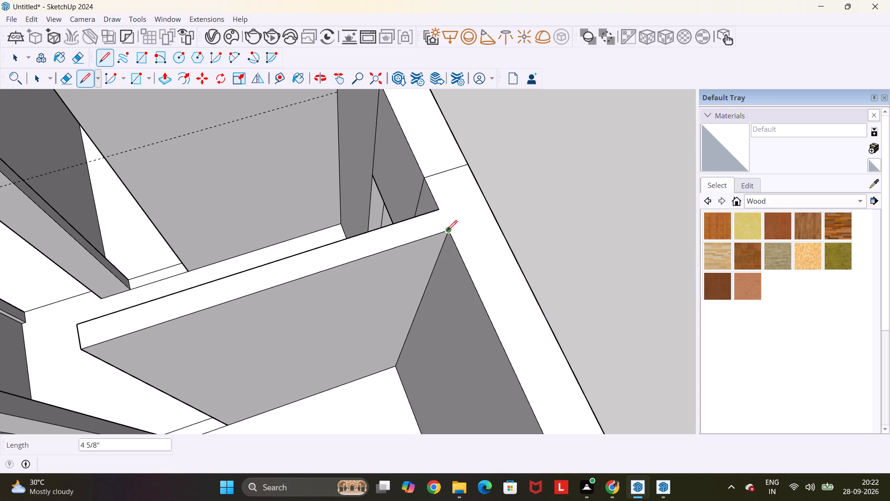
left_click(447, 231)
left_click(439, 211)
scroll(439, 211, "down", 5)
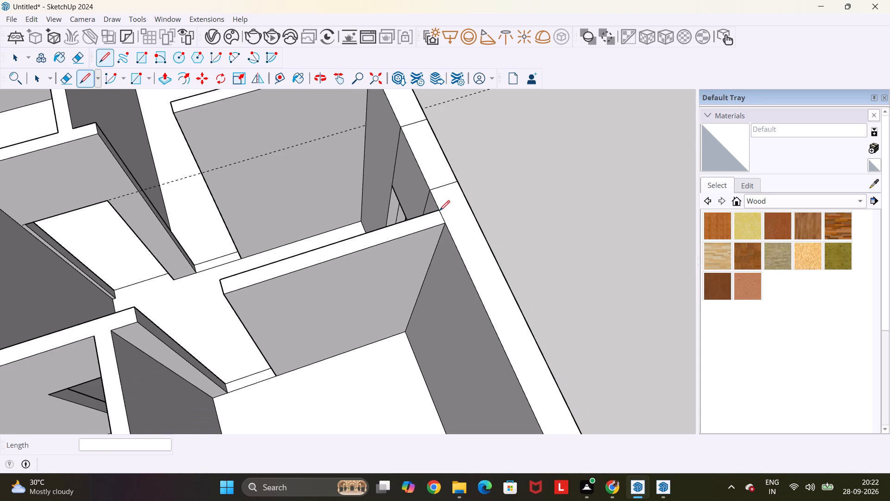
Push the partition wall's top face down 10' to floor level to remove that wall.
key("p")
scroll(404, 224, "up", 4)
left_click(404, 224)
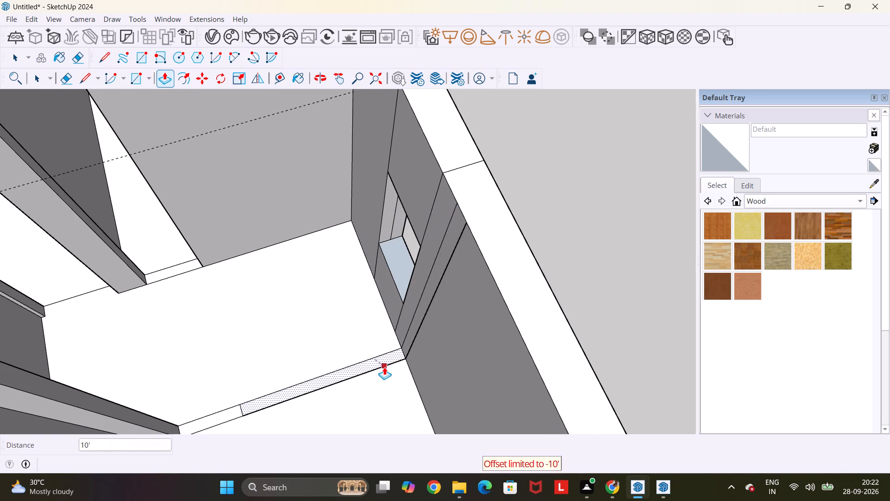
left_click(382, 368)
key("Escape")
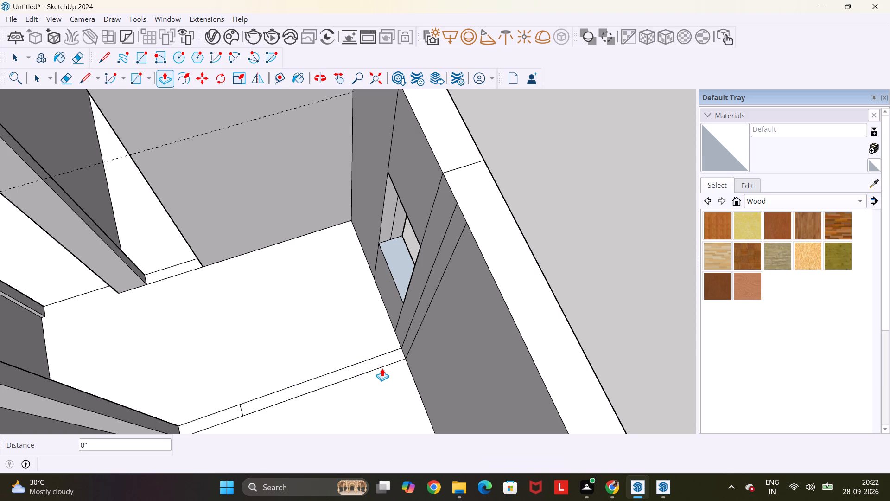
key("space")
Erase the leftover partition lines and the vertical division lines around both windows on the outer wall's inner face.
scroll(374, 358, "down", 4)
middle_click_drag(357, 378, 314, 262)
scroll(314, 262, "down", 1)
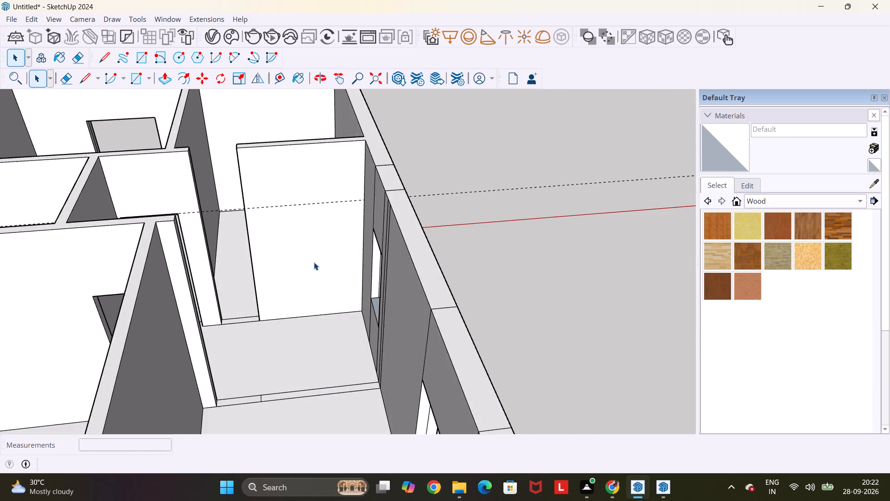
scroll(314, 262, "down", 1)
middle_click_drag(322, 265, 551, 284)
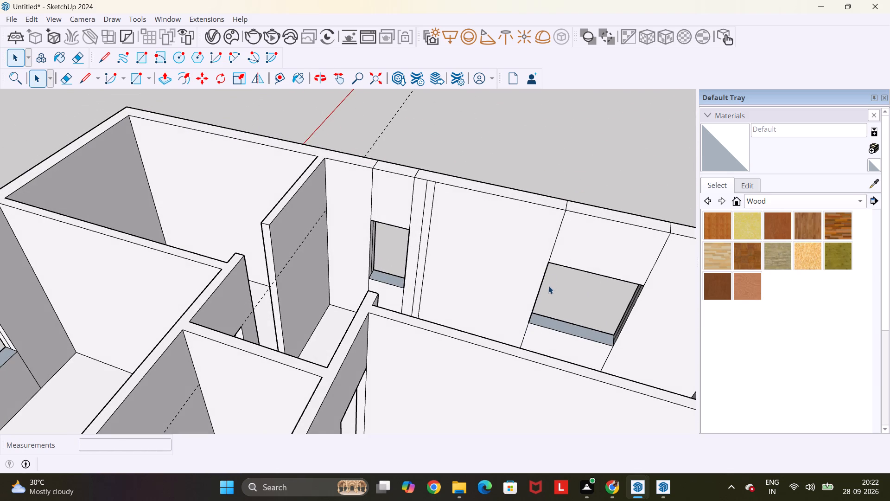
key("e")
left_click_drag(441, 215, 367, 192)
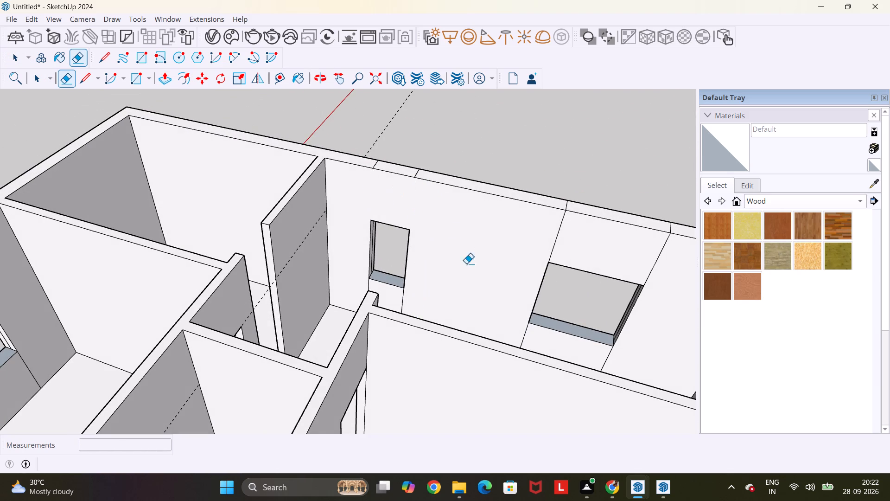
scroll(414, 315, "up", 5)
left_click_drag(406, 296, 319, 268)
scroll(319, 268, "down", 6)
left_click_drag(607, 234, 452, 210)
scroll(575, 331, "up", 5)
left_click_drag(558, 335, 399, 305)
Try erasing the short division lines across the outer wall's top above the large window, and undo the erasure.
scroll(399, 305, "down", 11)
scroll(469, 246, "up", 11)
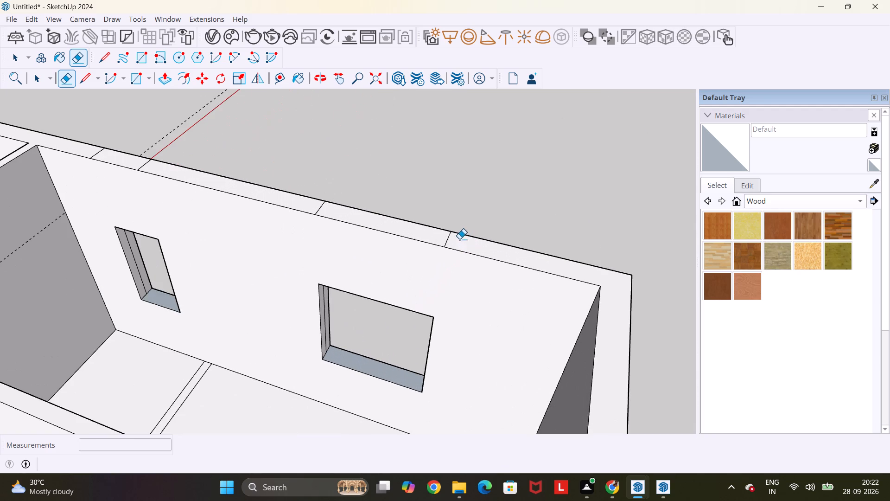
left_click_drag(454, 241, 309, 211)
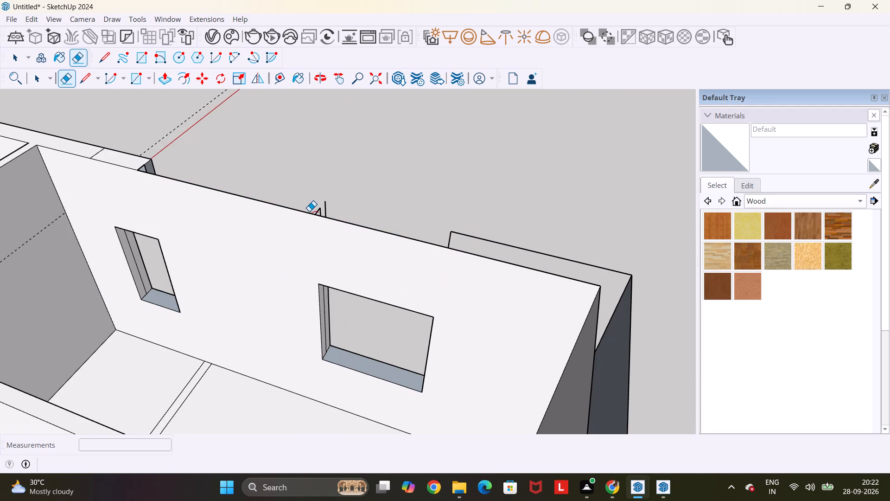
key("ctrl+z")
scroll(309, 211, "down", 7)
Switch to the 3D Warehouse page in Chrome and start a content search.
left_click(610, 488)
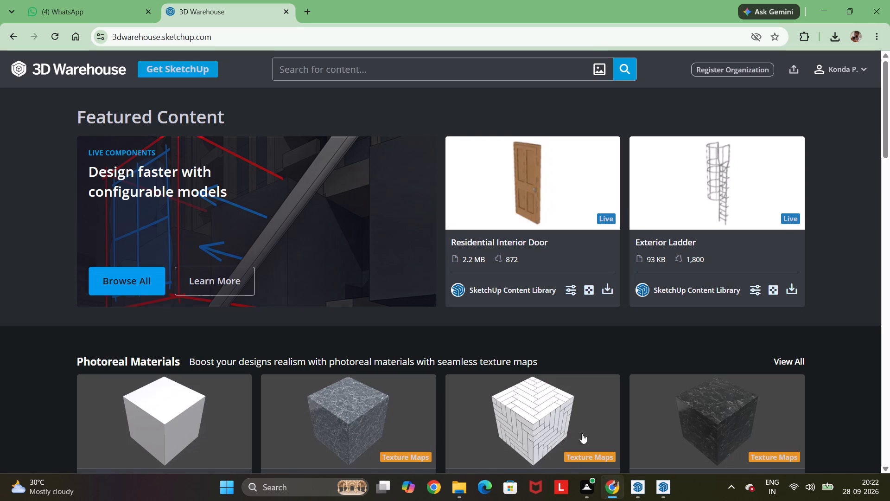
left_click(353, 65)
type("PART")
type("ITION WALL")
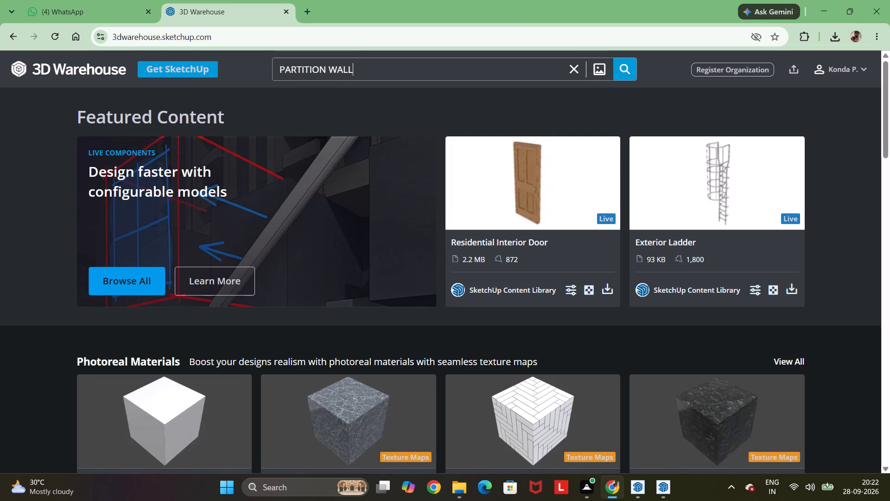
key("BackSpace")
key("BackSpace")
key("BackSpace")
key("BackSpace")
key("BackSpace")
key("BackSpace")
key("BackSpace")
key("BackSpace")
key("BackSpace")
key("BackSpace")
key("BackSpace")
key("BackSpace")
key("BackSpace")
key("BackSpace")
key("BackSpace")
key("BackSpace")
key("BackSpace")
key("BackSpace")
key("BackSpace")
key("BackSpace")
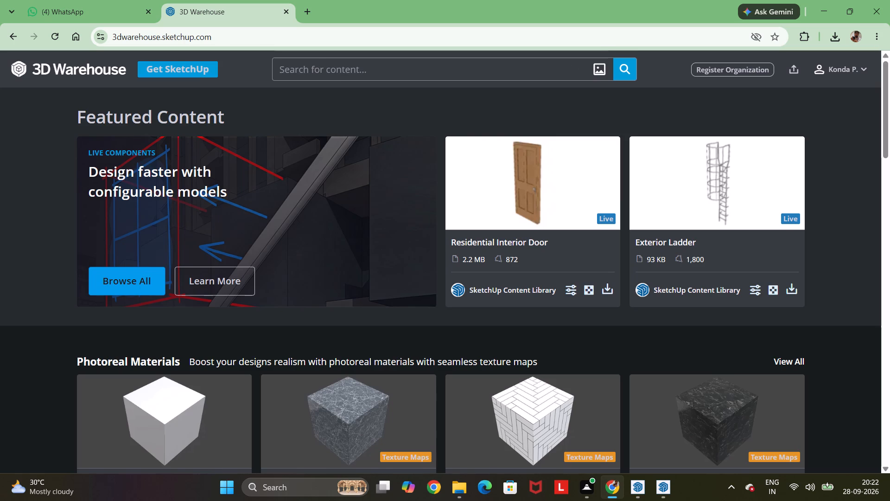
Search 3D Warehouse for "tv unit".
type("tv unit")
key("Return")
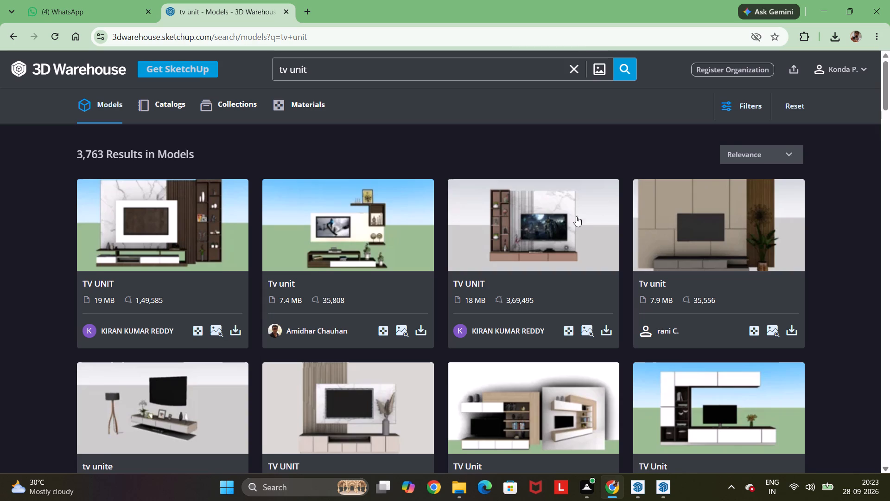
Download the "TV UNIT - RAFTERS" model from the search results.
scroll(543, 216, "down", 6)
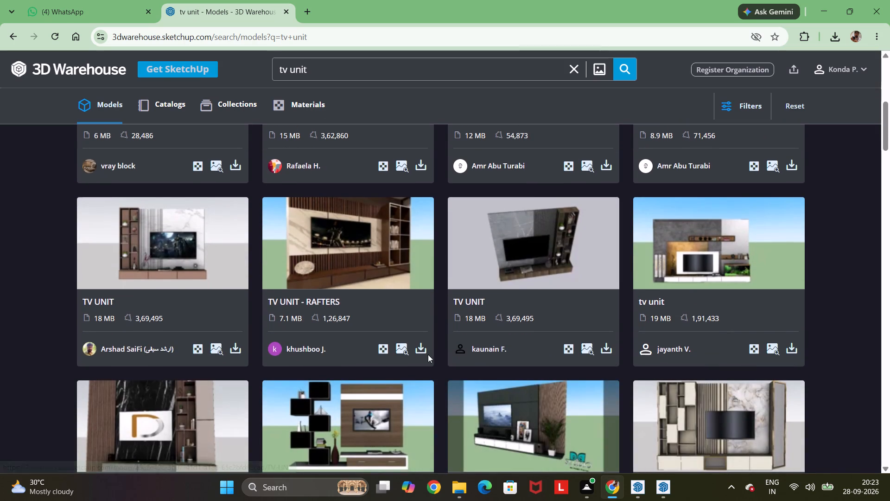
left_click(421, 355)
left_click(453, 378)
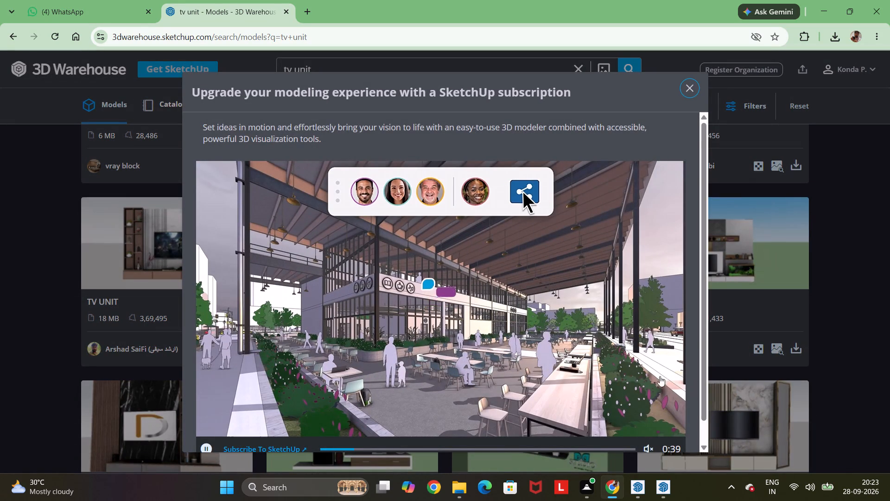
scroll(637, 344, "down", 6)
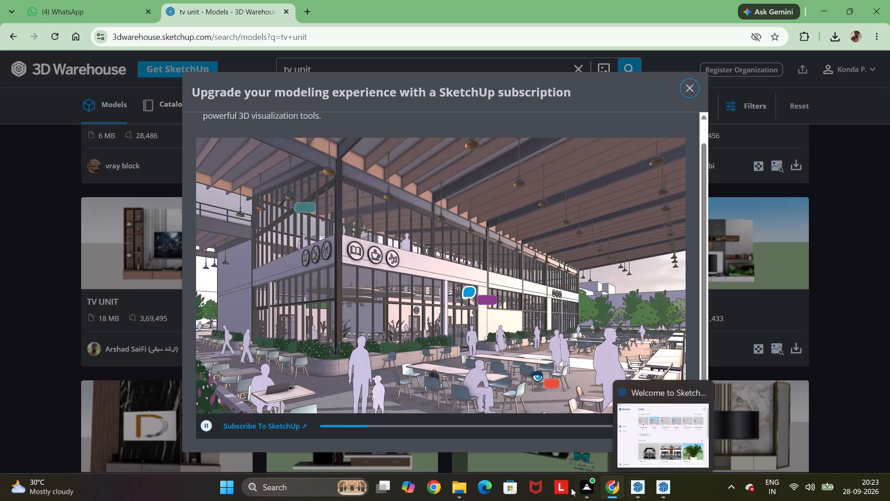
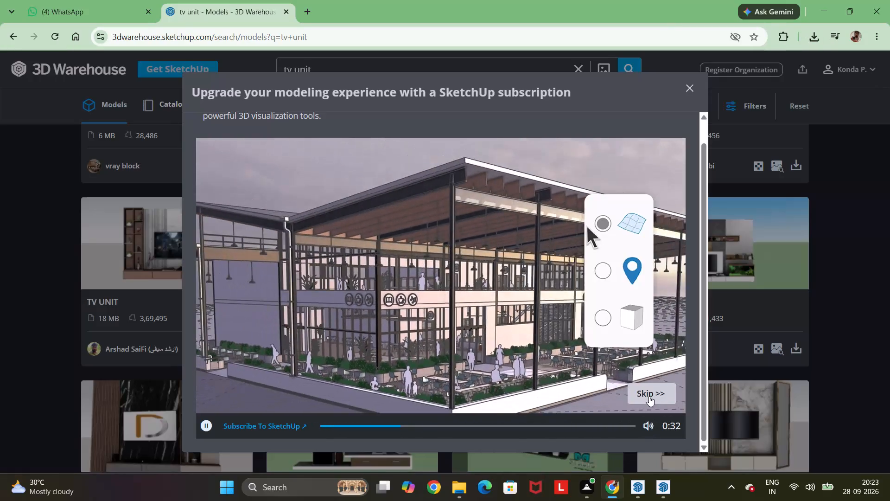
Skip the promotional video and download the "TV UNIT - RAFTERS" model as a SketchUp file.
left_click(649, 396)
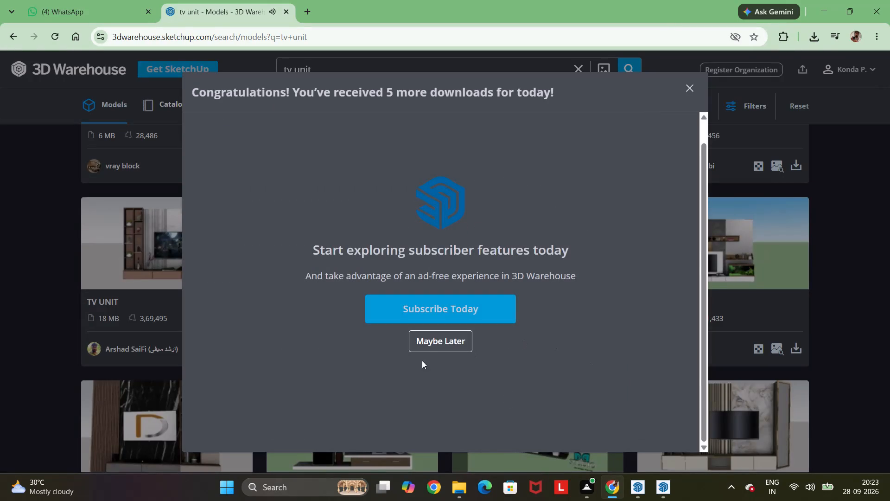
left_click(425, 348)
left_click(425, 353)
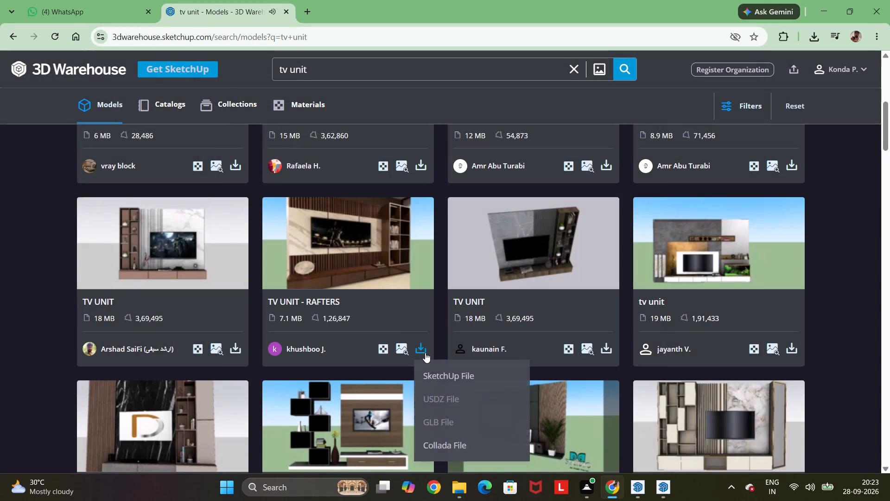
left_click(432, 378)
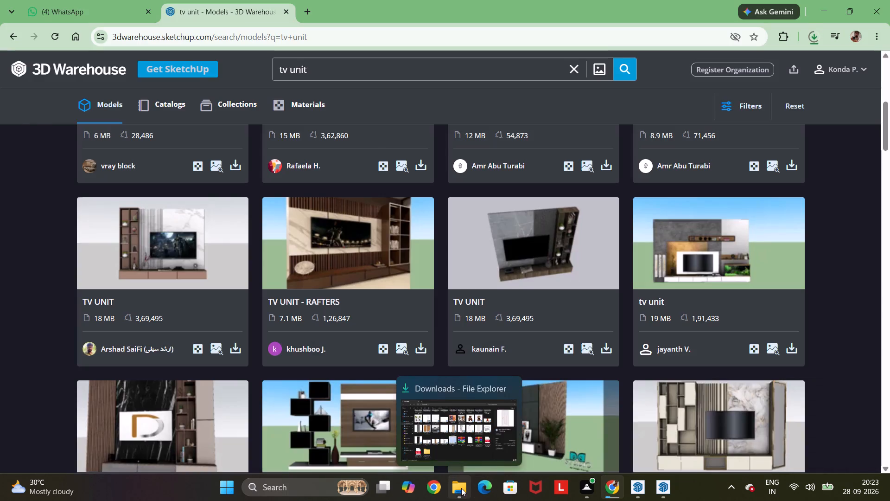
Switch to the Downloads folder in File Explorer, refresh it and go to the newest files.
left_click(461, 488)
left_click(99, 30)
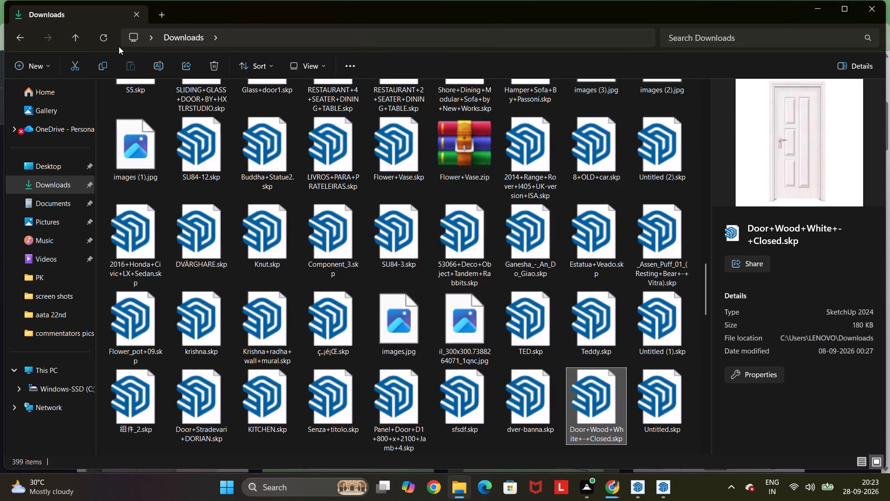
scroll(154, 114, "up", 20)
scroll(154, 114, "up", 2)
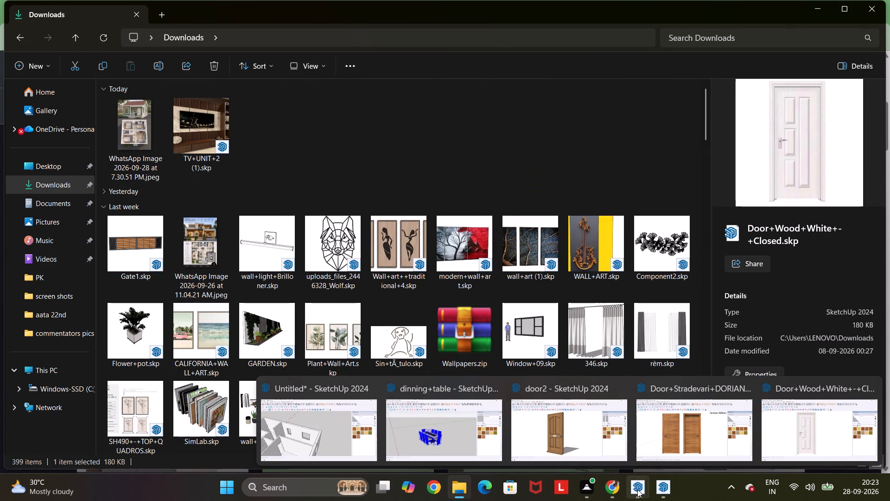
Switch to the door2 model and copy the whole wooden panelled door.
left_click(573, 456)
scroll(425, 240, "down", 6)
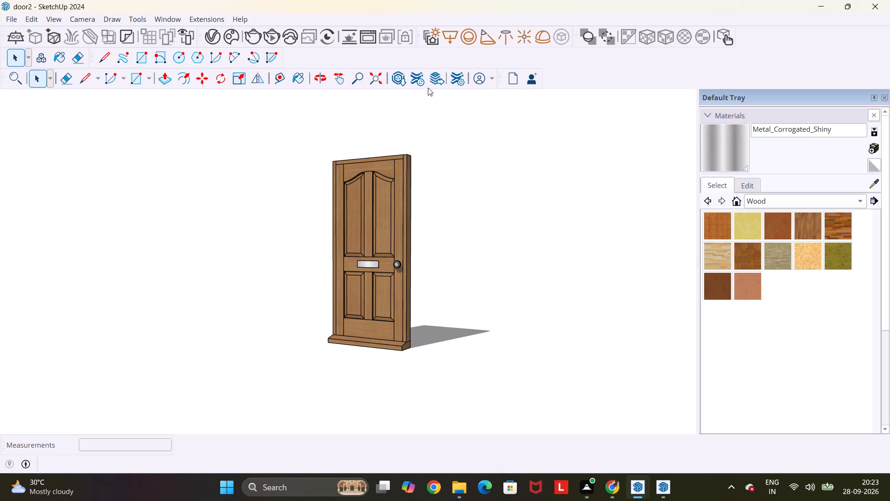
left_click_drag(423, 108, 280, 371)
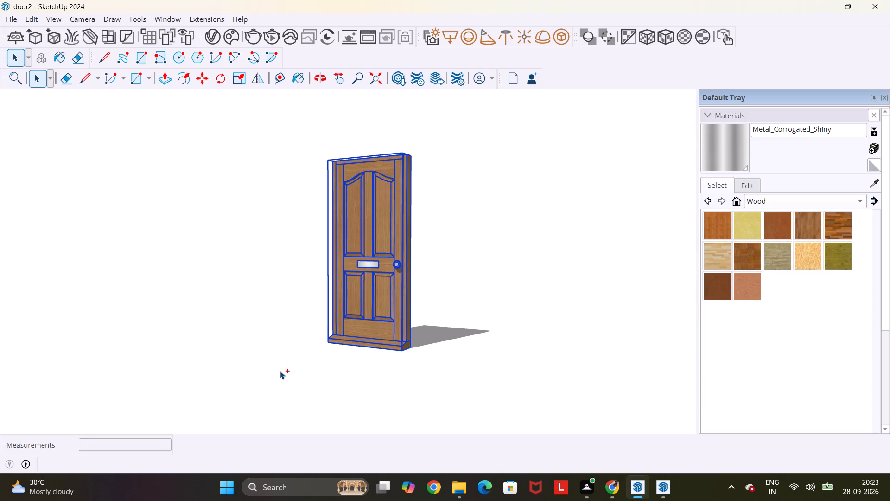
key("ctrl+c")
Paste the copied door into the house model, placing it at the bottom corner of the front doorway opening.
left_click(304, 431)
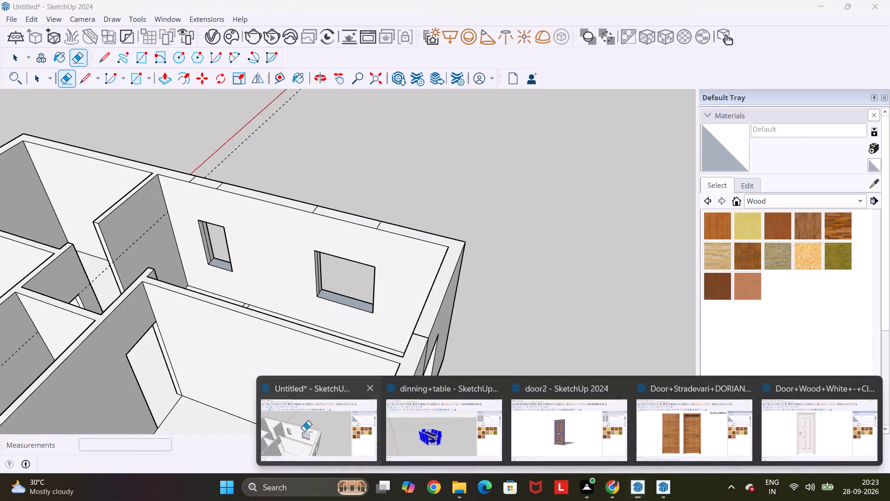
scroll(436, 371, "down", 4)
middle_click_drag(519, 363, 302, 261)
key("space")
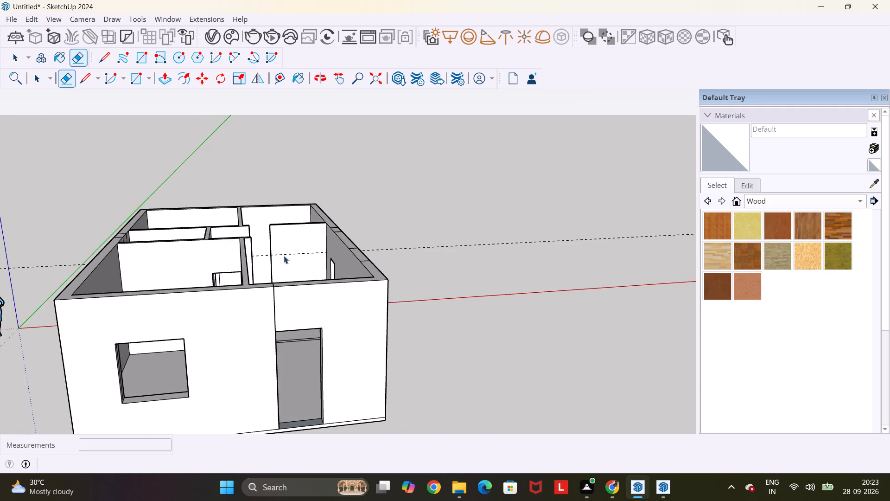
key("ctrl+v")
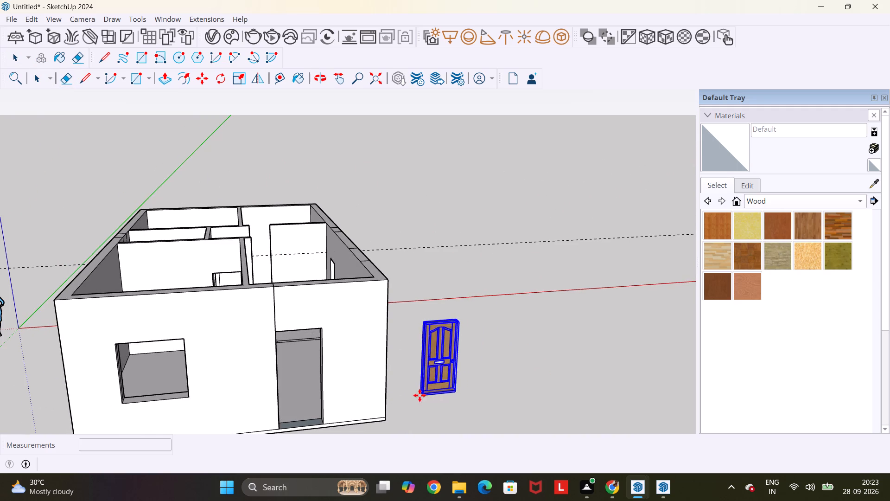
scroll(275, 428, "up", 5)
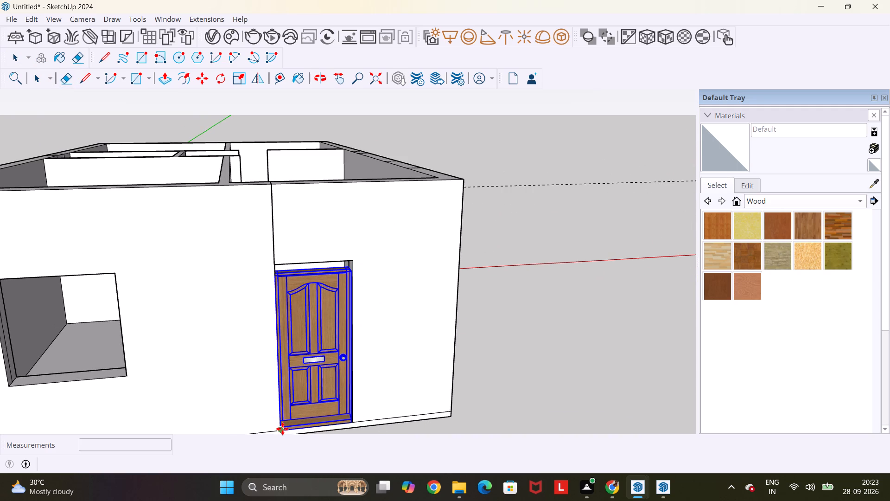
left_click(282, 429)
Scale the front door vertically so its top meets the head of the doorway opening.
middle_click_drag(284, 261, 284, 273)
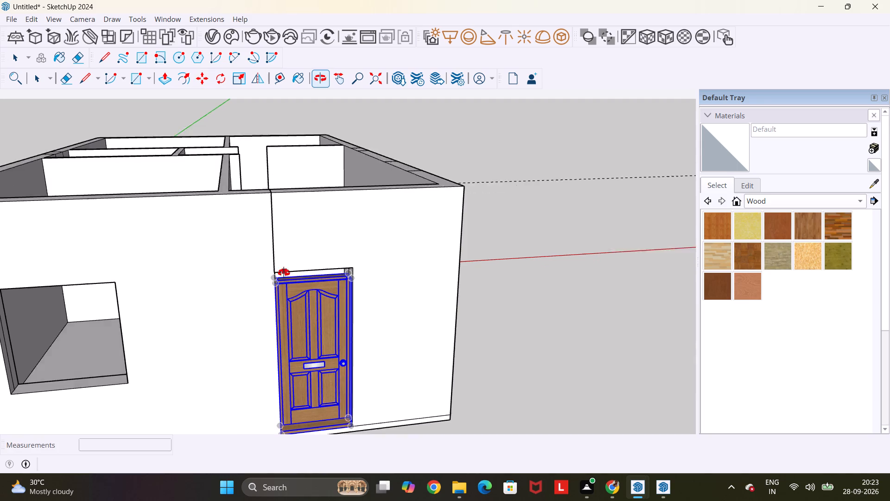
middle_click_drag(284, 273, 283, 304)
scroll(283, 304, "up", 4)
key("s")
scroll(332, 321, "up", 4)
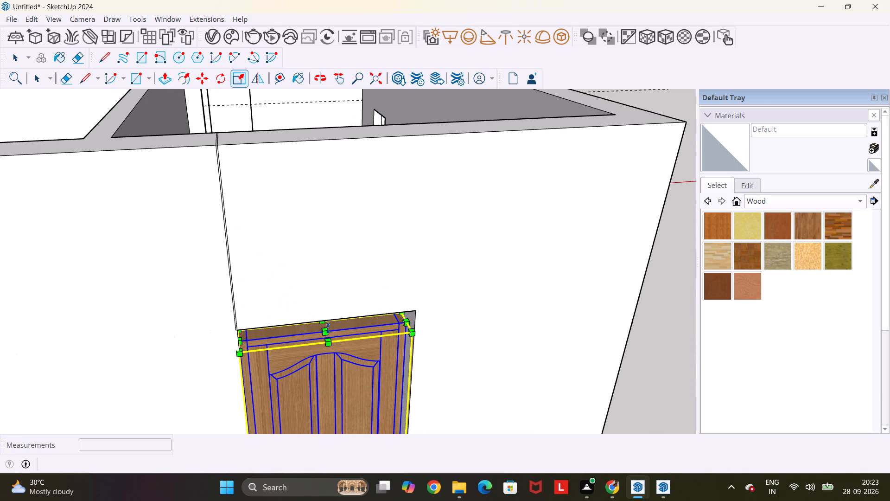
left_click(327, 330)
left_click(326, 322)
scroll(326, 322, "down", 5)
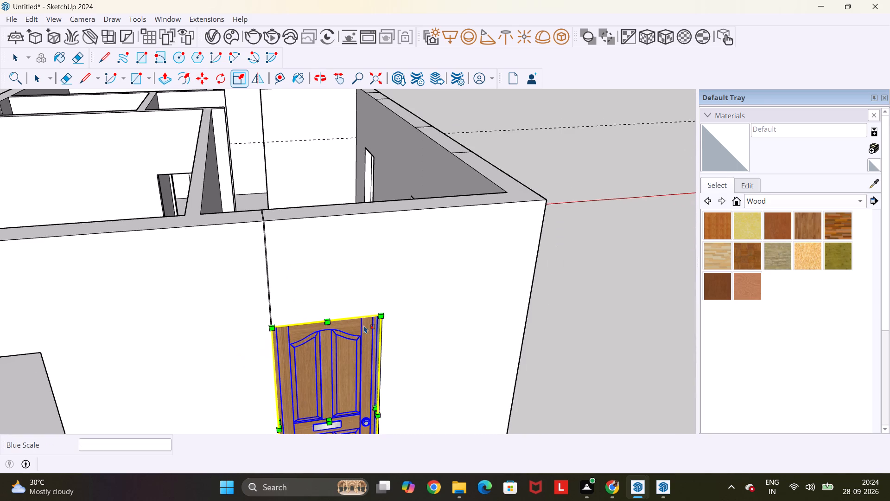
middle_click_drag(407, 340, 323, 324)
scroll(322, 324, "down", 15)
key("Escape")
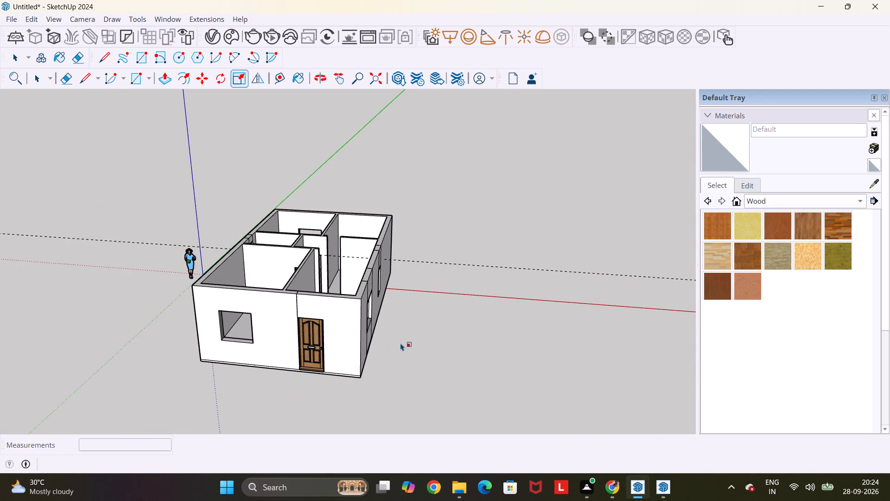
key("space")
Erase the short division lines across the top of the outer wall nearest the scale figure.
middle_click_drag(331, 382, 364, 344)
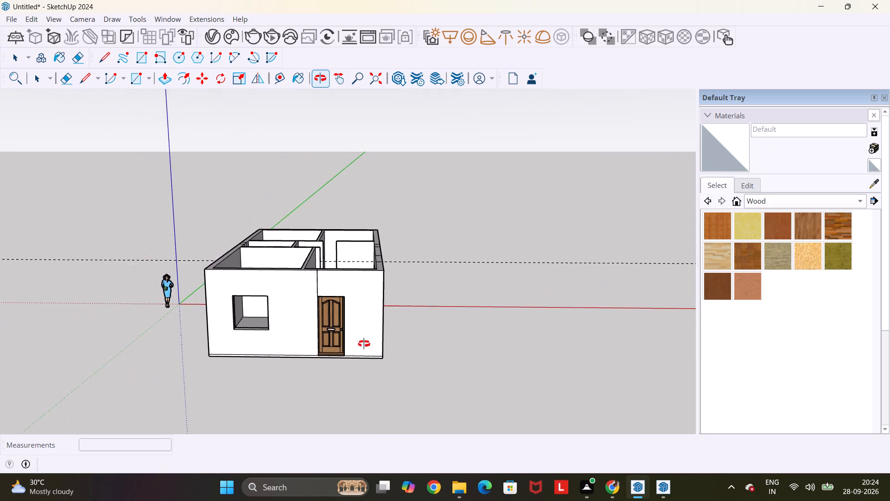
middle_click_drag(364, 344, 367, 351)
key("Escape")
key("space")
scroll(367, 351, "down", 2)
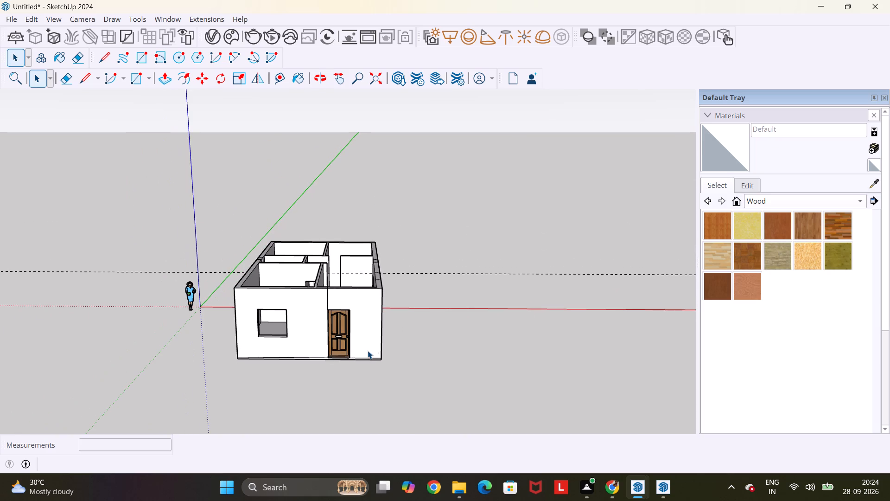
middle_click_drag(394, 337, 402, 401)
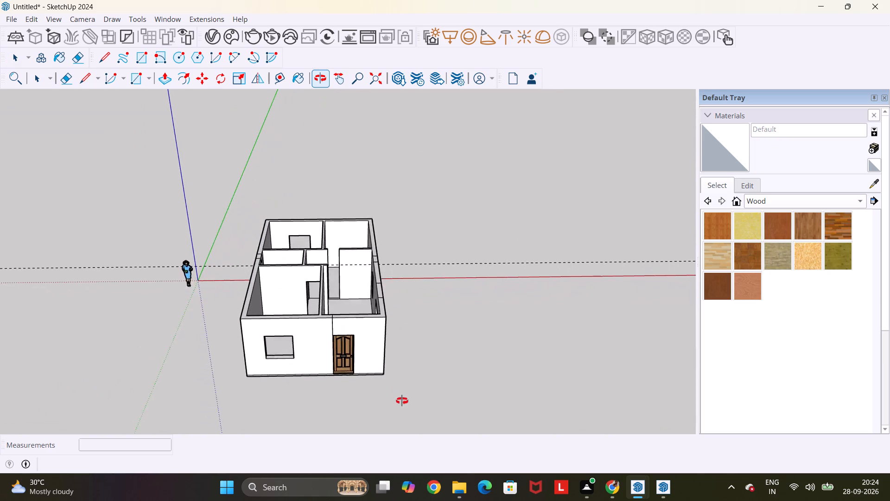
middle_click_drag(402, 401, 369, 351)
scroll(277, 247, "up", 9)
middle_click_drag(268, 243, 273, 300)
scroll(273, 300, "up", 4)
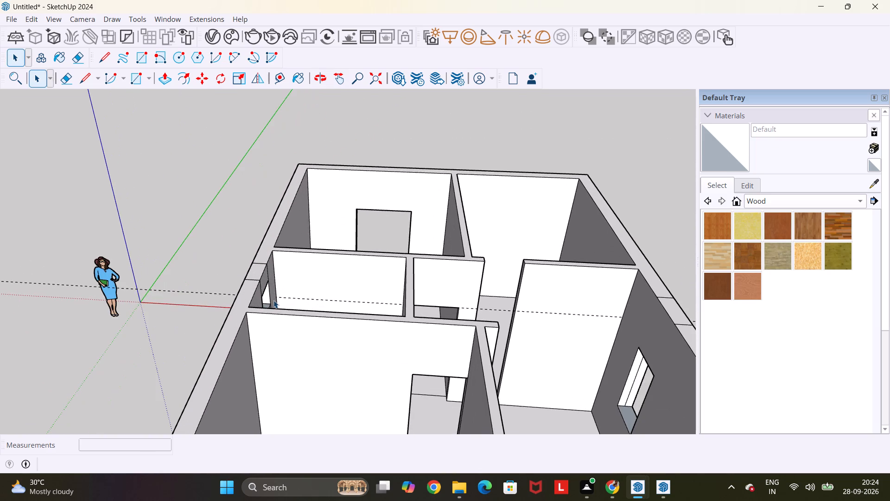
key("e")
left_click_drag(260, 259, 251, 287)
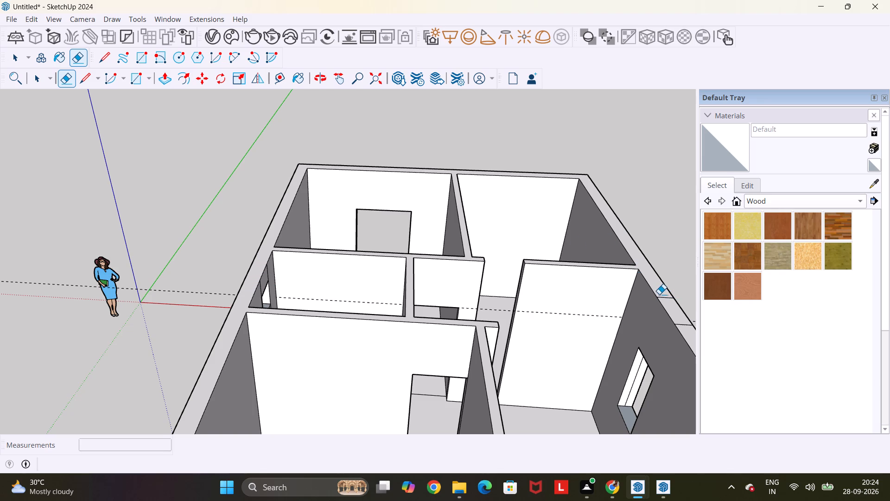
Erase the short division lines across the top of the long outer wall farthest from the scale figure.
left_click_drag(661, 294, 684, 329)
scroll(652, 308, "down", 5)
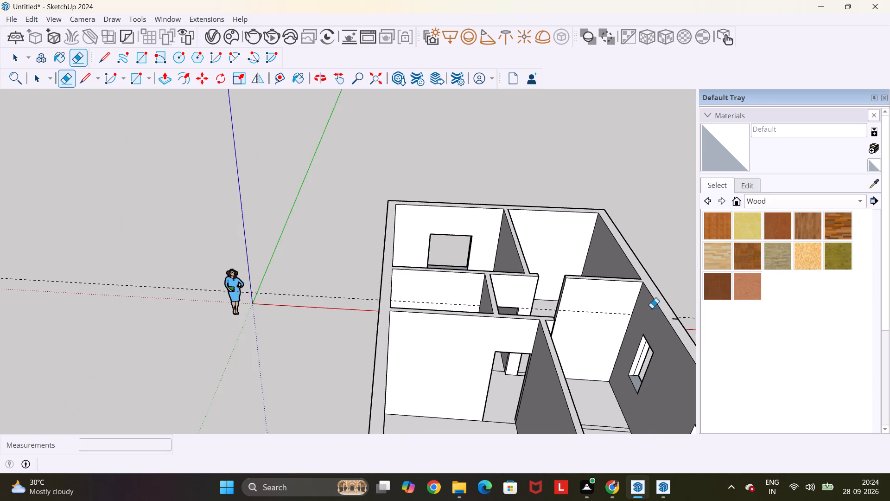
scroll(671, 320, "up", 10)
left_click(681, 317)
scroll(680, 316, "down", 10)
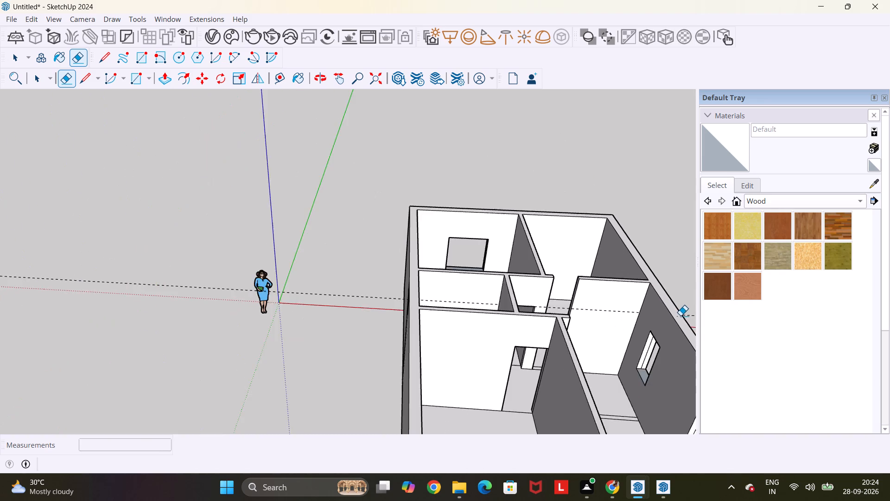
scroll(680, 315, "down", 7)
middle_click_drag(661, 314, 491, 263, "shift")
scroll(533, 331, "up", 8)
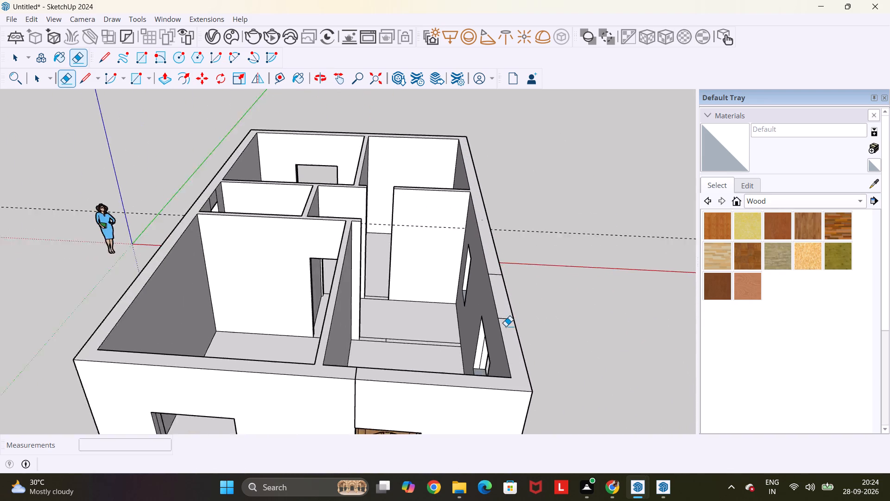
scroll(506, 326, "up", 3)
left_click_drag(506, 323, 485, 240)
scroll(485, 240, "up", 5)
left_click(502, 253)
scroll(501, 252, "down", 11)
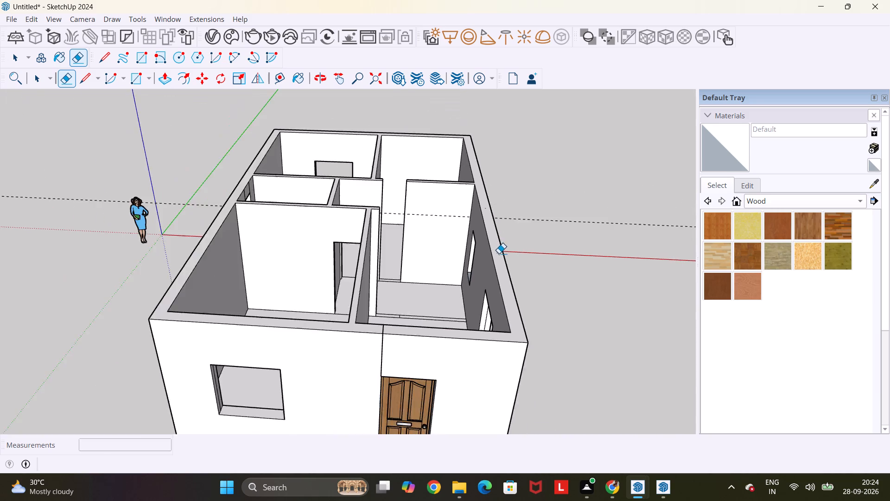
scroll(499, 253, "down", 6)
Open the downloaded file TV+UNIT+2 (1).skp from the Downloads folder.
left_click(452, 489)
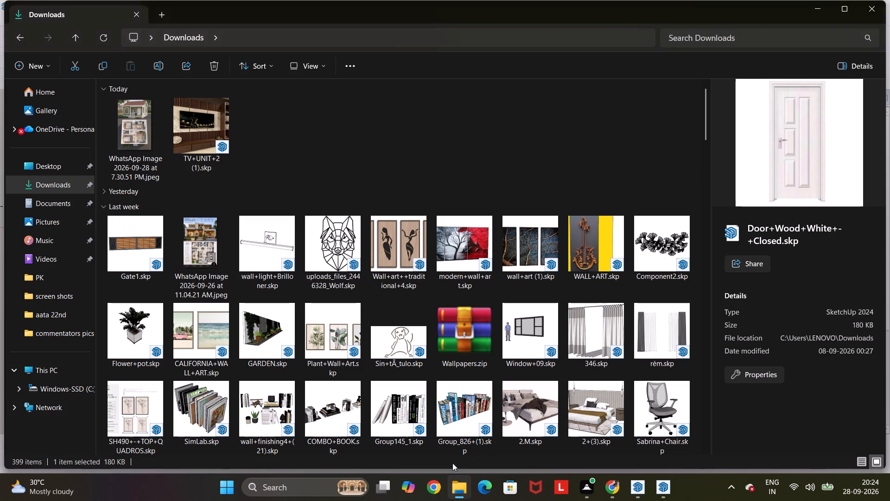
right_click(192, 125)
left_click(217, 168)
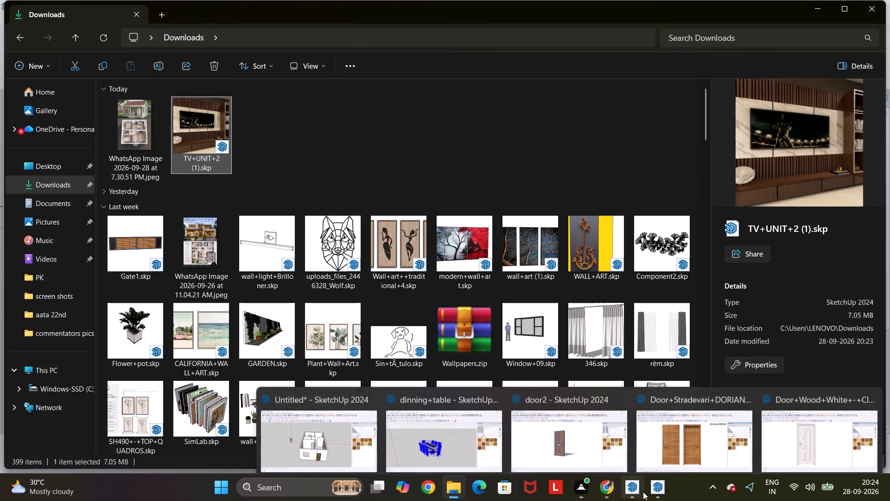
Switch to the Door+Stradevari+DORIAN model and copy the upright wooden door with its frame.
left_click(699, 386)
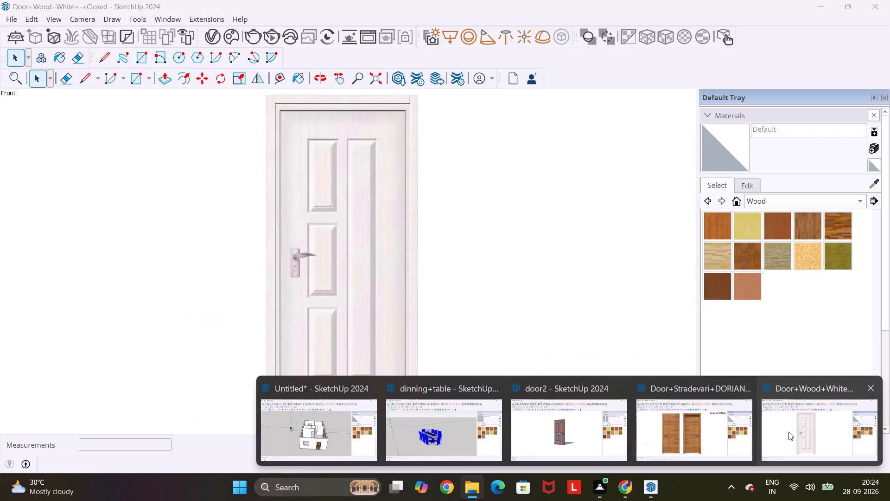
left_click(696, 432)
scroll(657, 411, "down", 6)
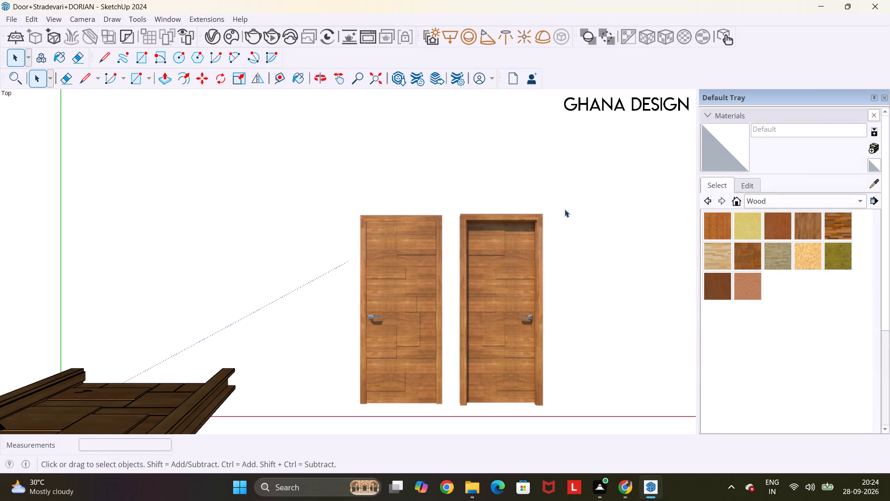
middle_click_drag(356, 269, 355, 246)
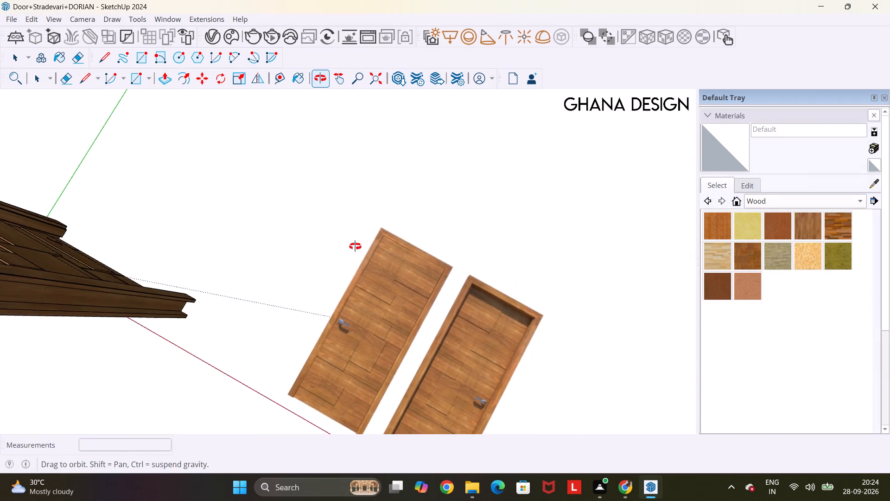
middle_click_drag(355, 246, 564, 288)
scroll(564, 288, "down", 14)
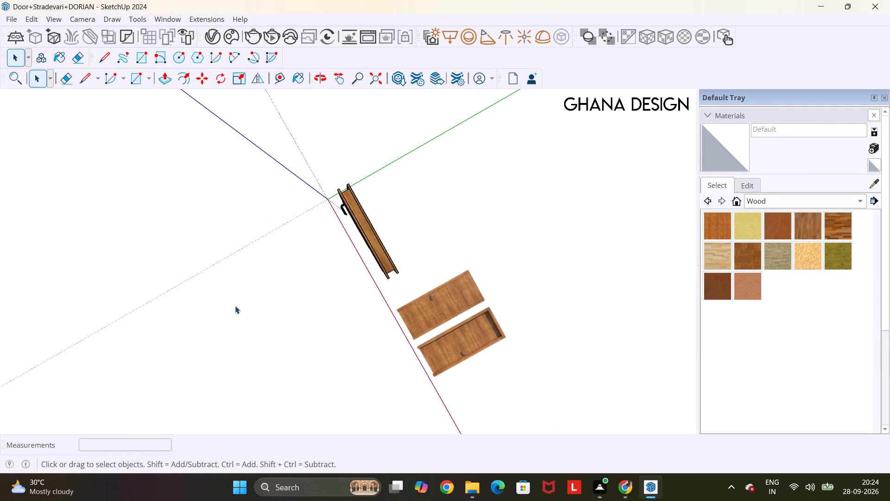
middle_click_drag(250, 306, 462, 165)
scroll(461, 165, "up", 4)
middle_click_drag(186, 336, 301, 239)
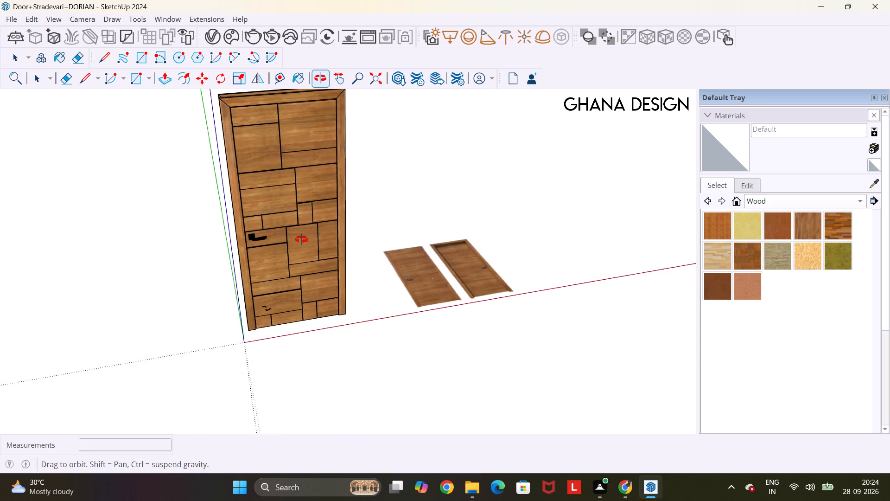
middle_click_drag(301, 239, 310, 227)
scroll(310, 227, "down", 8)
left_click_drag(334, 137, 273, 279)
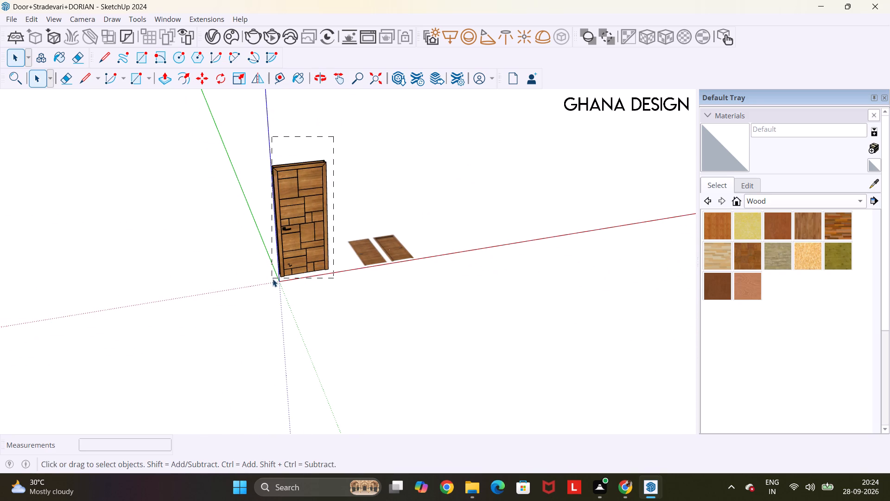
left_click_drag(273, 279, 273, 282)
left_click(403, 307)
middle_click_drag(317, 245, 240, 228)
left_click_drag(333, 135, 252, 282)
key("ctrl+c")
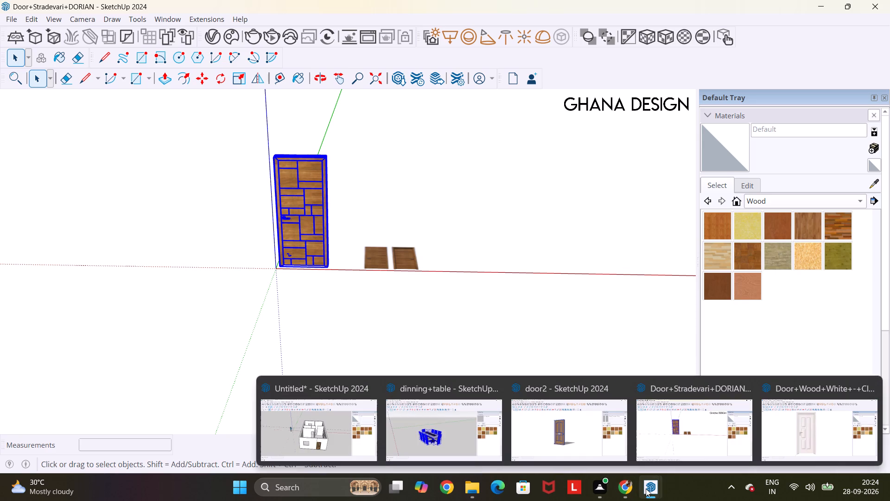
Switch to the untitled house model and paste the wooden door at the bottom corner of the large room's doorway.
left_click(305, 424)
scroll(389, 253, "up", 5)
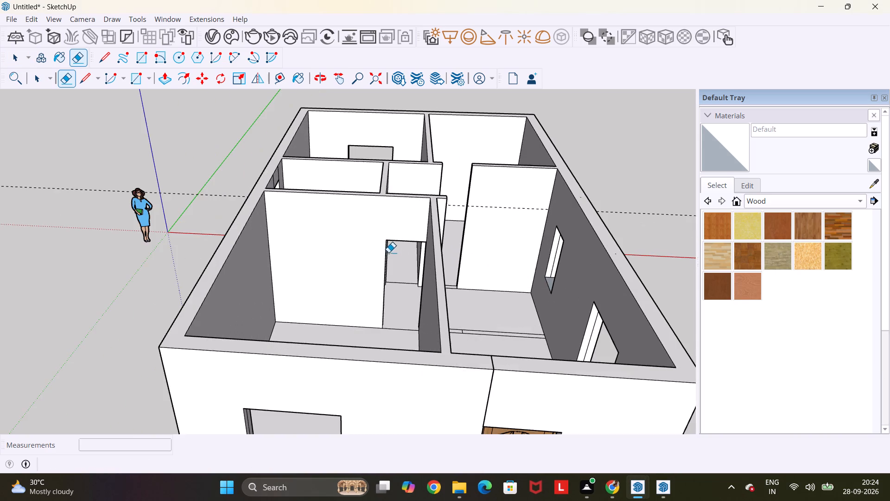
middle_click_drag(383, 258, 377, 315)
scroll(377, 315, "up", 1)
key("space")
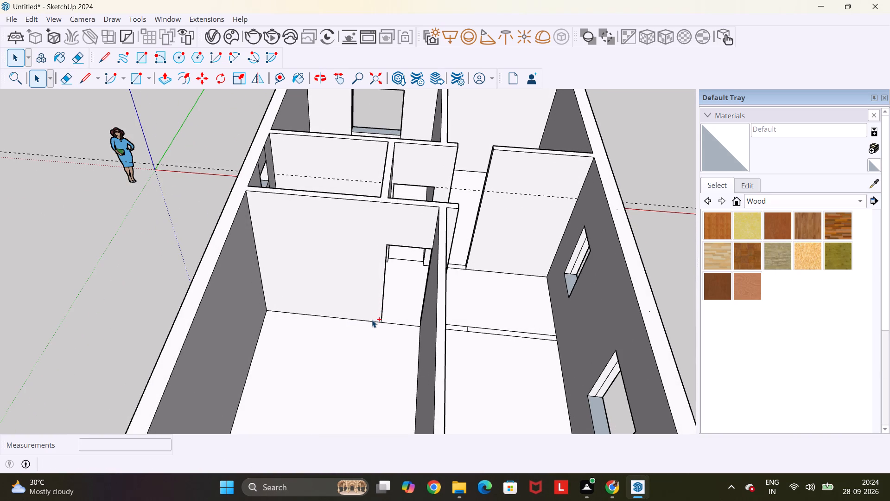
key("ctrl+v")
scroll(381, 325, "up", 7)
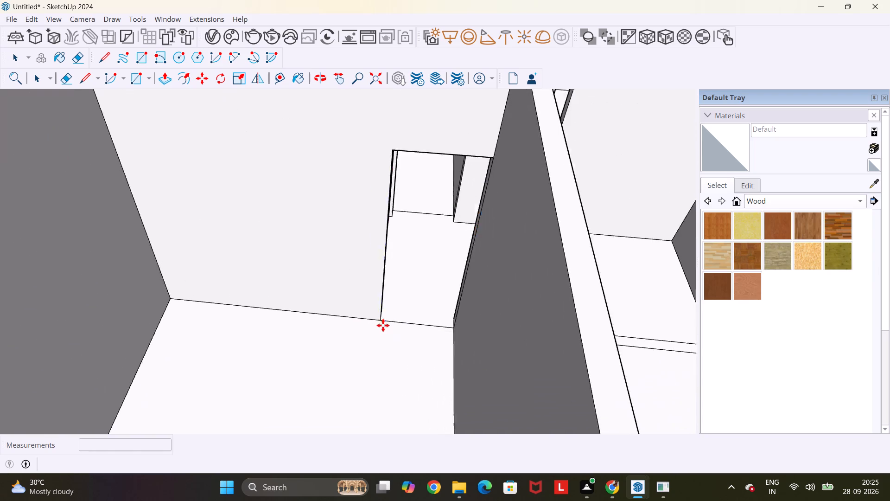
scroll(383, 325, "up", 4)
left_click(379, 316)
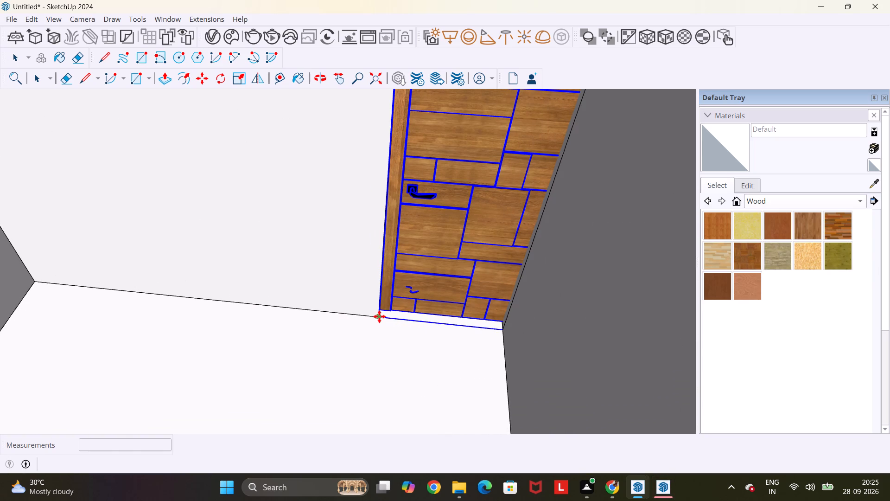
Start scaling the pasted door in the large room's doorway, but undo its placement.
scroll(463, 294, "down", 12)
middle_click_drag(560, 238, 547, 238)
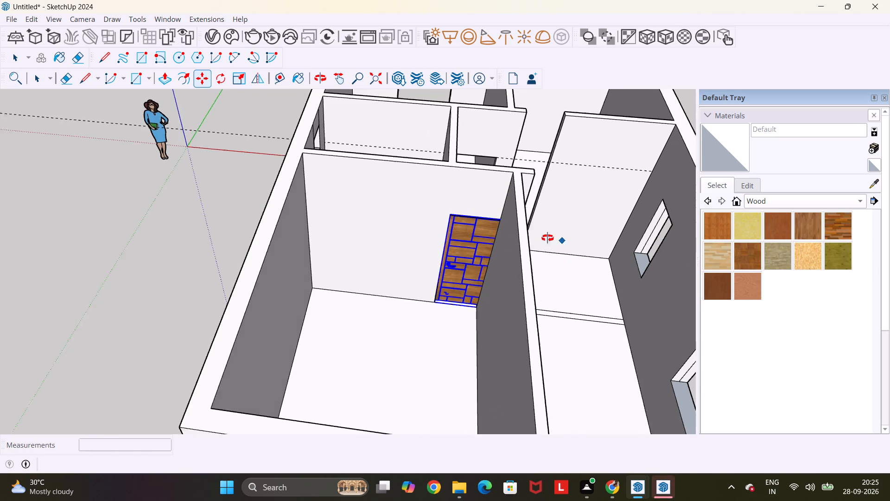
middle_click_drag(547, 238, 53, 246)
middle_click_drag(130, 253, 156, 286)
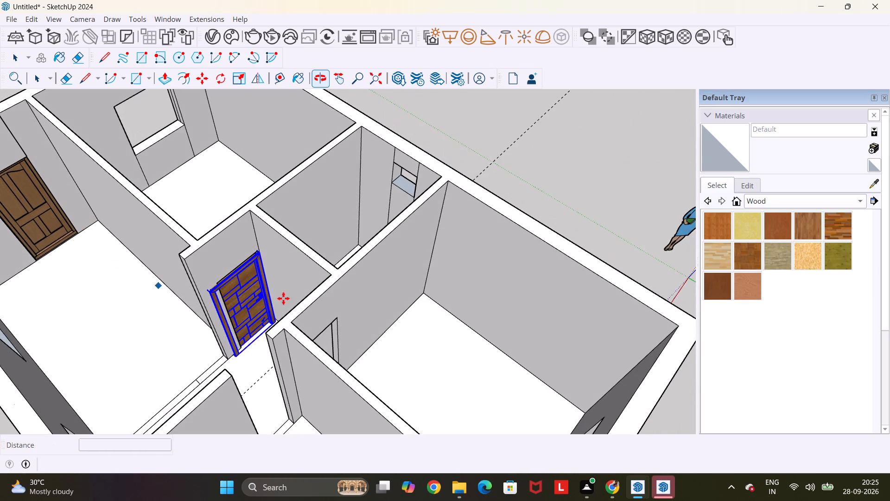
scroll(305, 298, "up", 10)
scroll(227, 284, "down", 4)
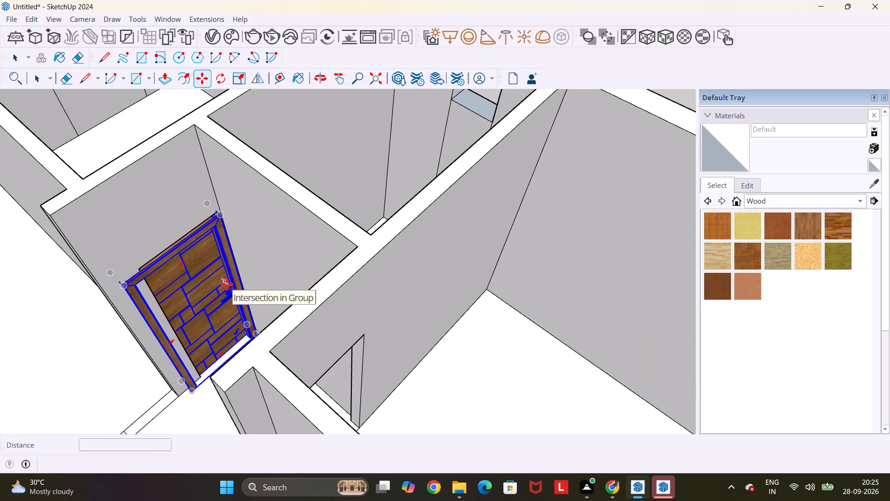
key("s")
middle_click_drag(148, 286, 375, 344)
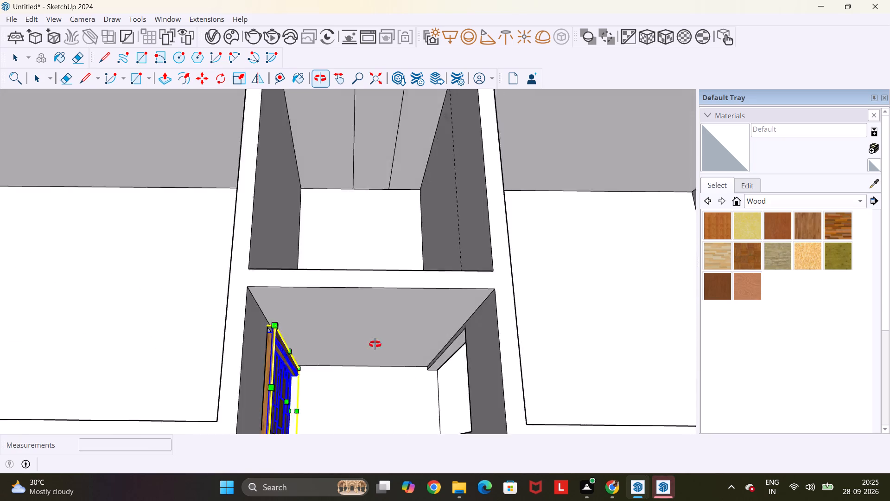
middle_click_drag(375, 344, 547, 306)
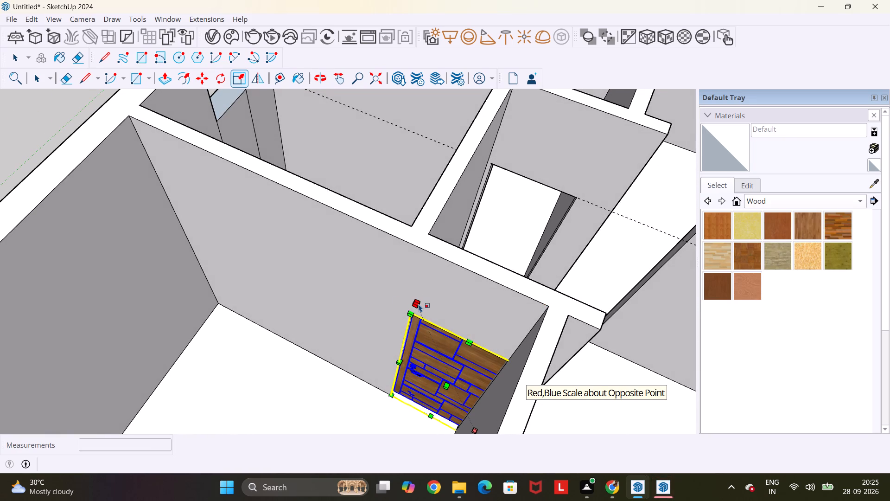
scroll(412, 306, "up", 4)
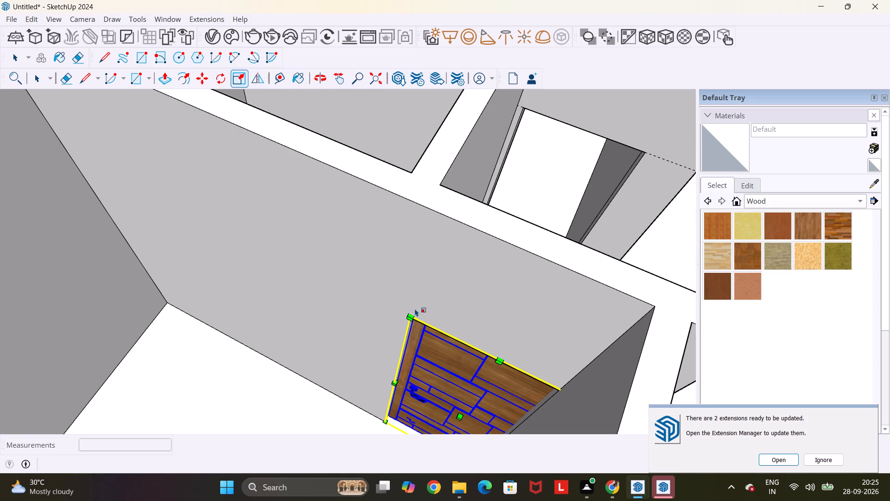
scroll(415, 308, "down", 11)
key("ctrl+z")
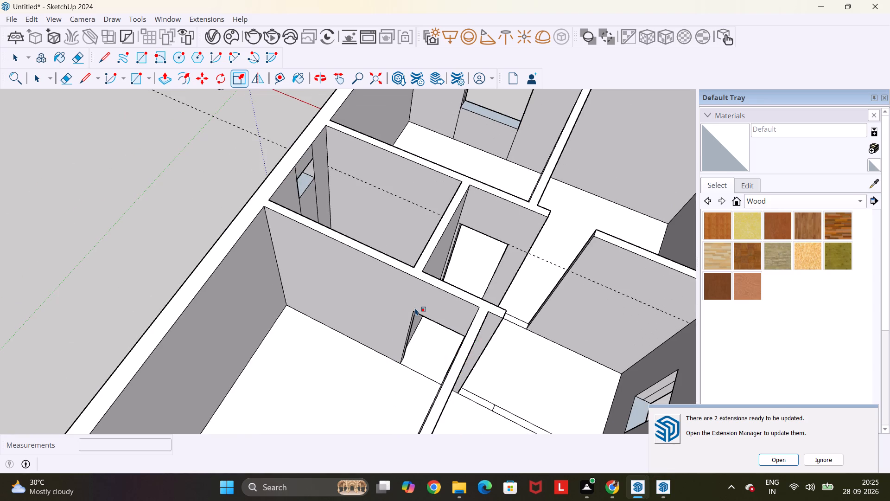
Paste the wooden door onto the open ground outside the house, on the scale figure's side.
scroll(415, 308, "down", 6)
key("ctrl+v")
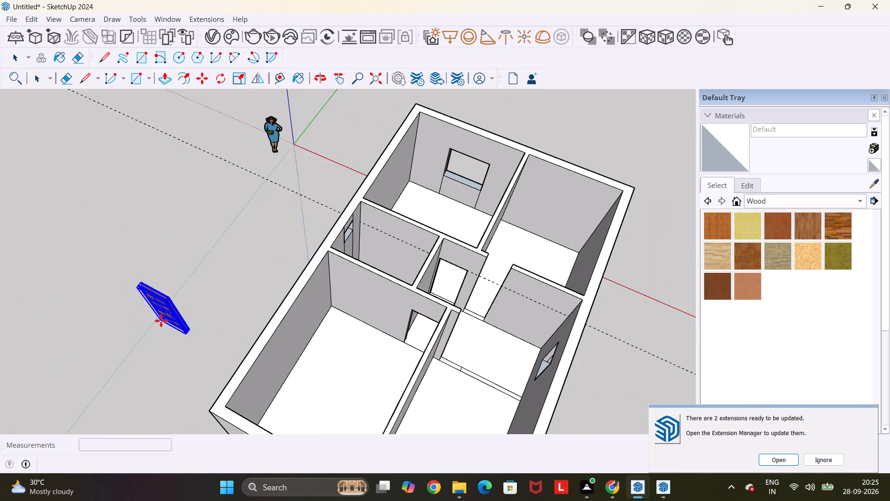
left_click(173, 319)
Scale the pasted door's width to 0.84 and reduce its height from the top.
middle_click_drag(200, 317, 263, 231)
scroll(263, 231, "down", 2)
scroll(176, 340, "up", 19)
scroll(194, 338, "down", 7)
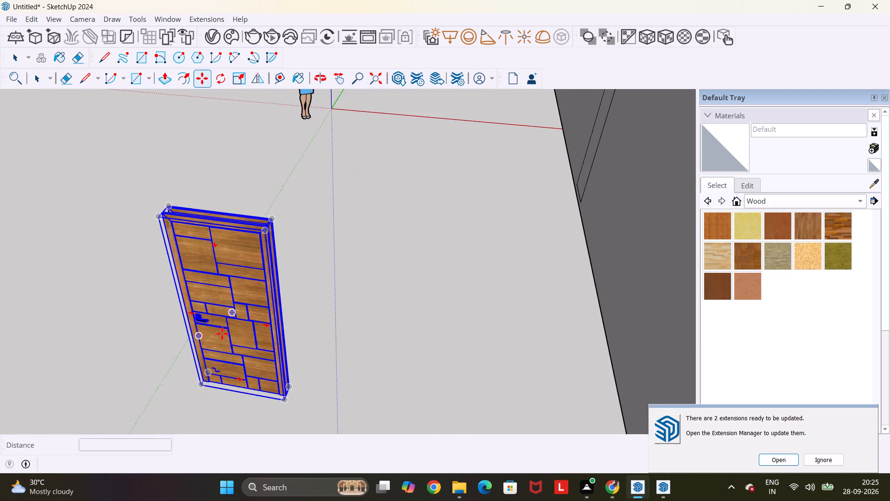
middle_click_drag(297, 332, 28, 350)
scroll(21, 350, "down", 18)
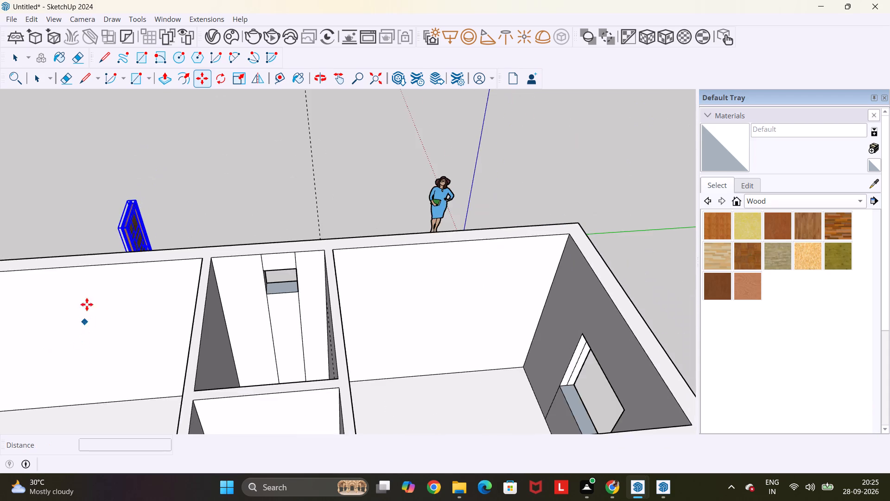
scroll(166, 232, "up", 13)
middle_click_drag(181, 261, 112, 268)
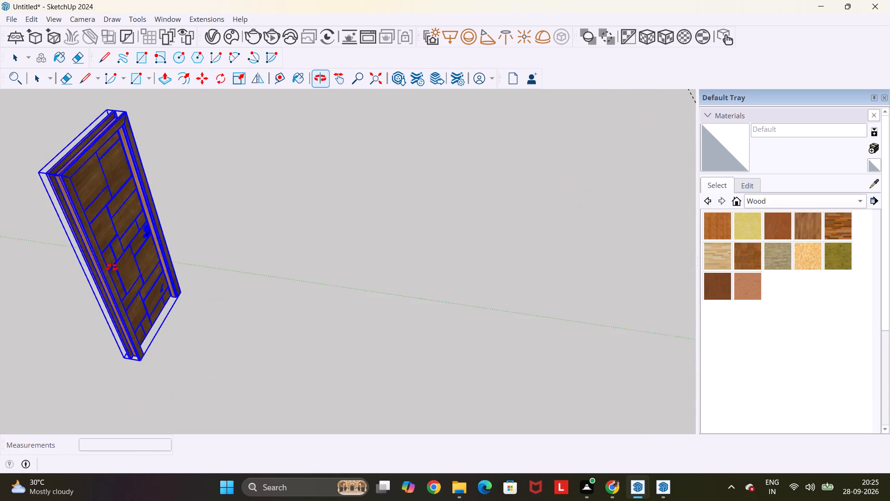
middle_click_drag(112, 268, 32, 251)
scroll(25, 247, "down", 8)
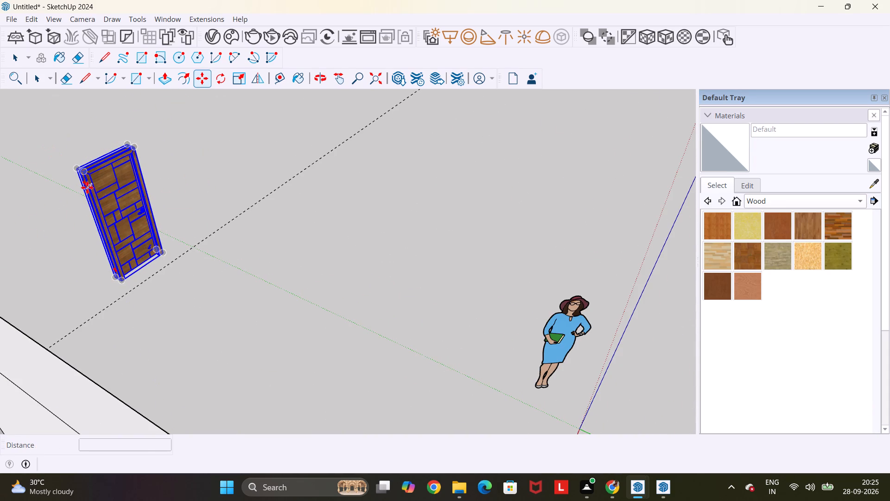
key("s")
scroll(121, 216, "up", 5)
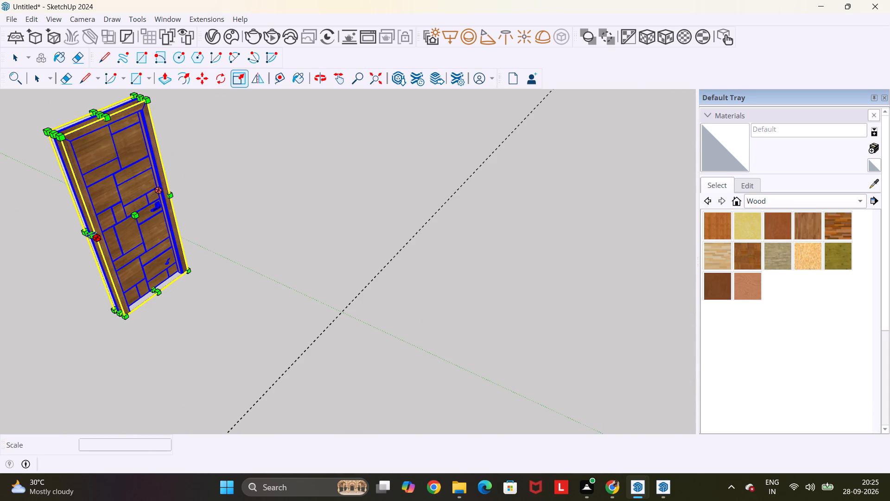
left_click(91, 234)
left_click(103, 226)
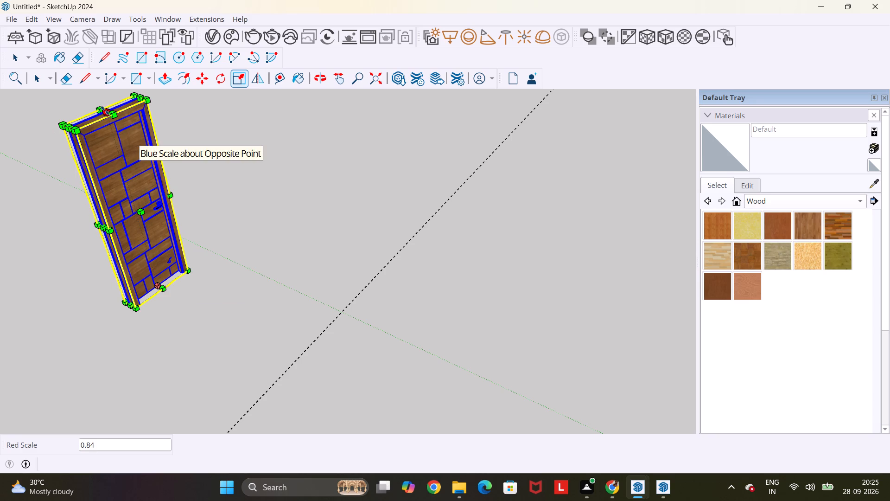
left_click(105, 110)
left_click(121, 150)
Move the scaled door by its bottom frame corner to the bottom corner of the large room's doorway.
scroll(121, 154, "down", 5)
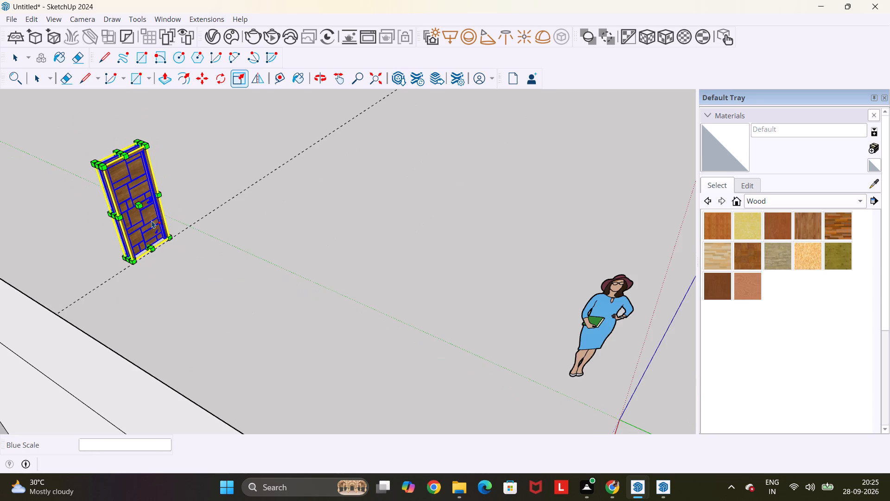
key("m")
scroll(142, 265, "up", 10)
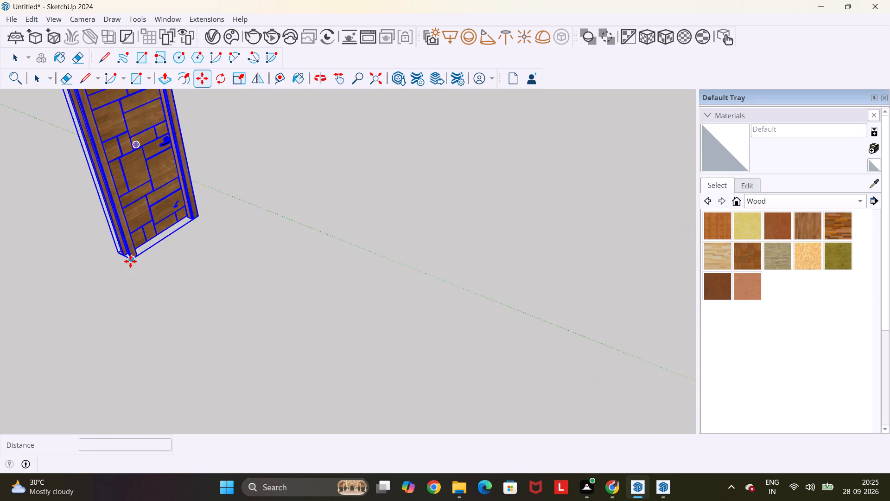
scroll(130, 261, "up", 4)
left_click(135, 261)
scroll(135, 261, "down", 14)
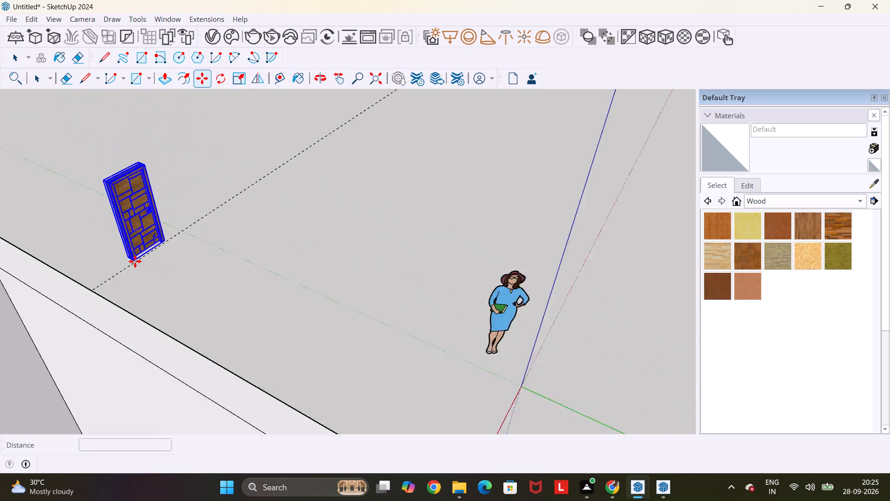
scroll(135, 261, "down", 8)
scroll(30, 378, "down", 4)
middle_click_drag(25, 391, 236, 291)
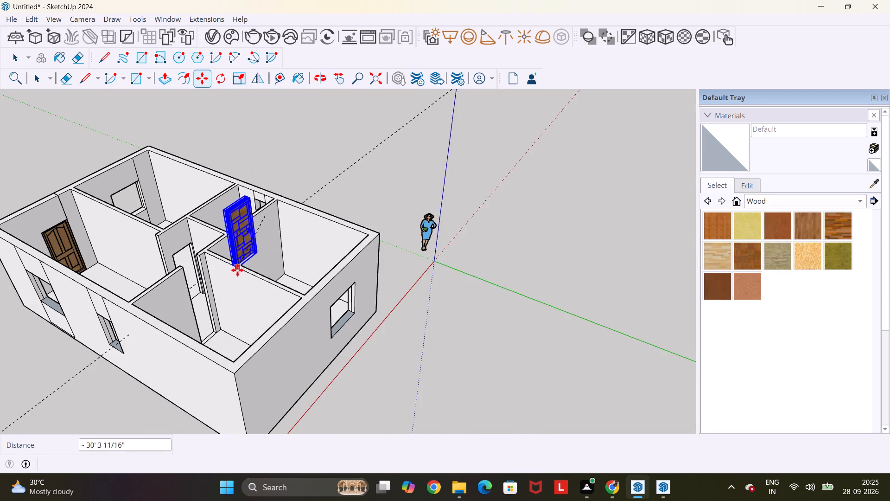
middle_click_drag(244, 270, 228, 287, "shift")
middle_click_drag(247, 287, 205, 301)
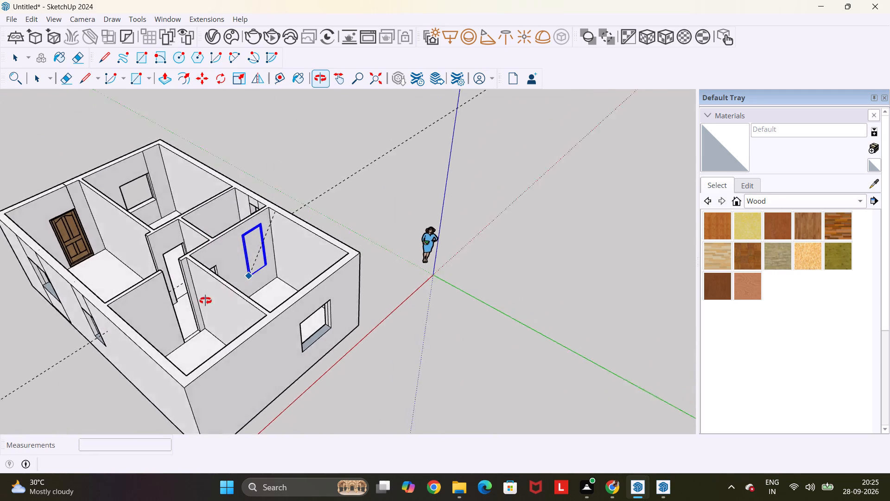
middle_click_drag(205, 301, 217, 336)
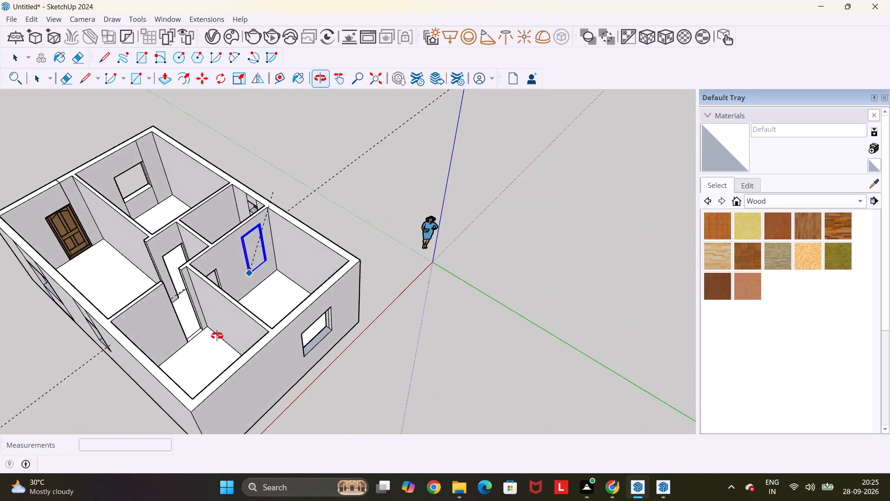
middle_click_drag(217, 336, 218, 336)
scroll(218, 336, "up", 4)
scroll(165, 281, "up", 10)
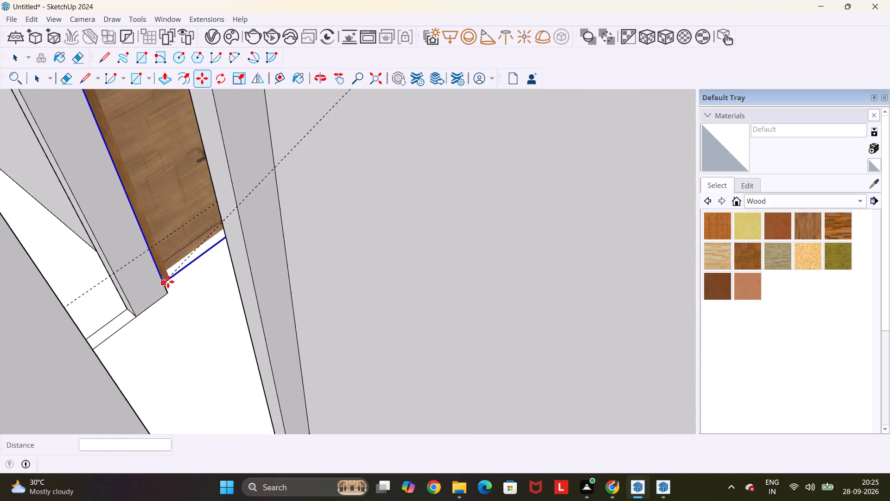
scroll(168, 282, "up", 2)
left_click(168, 295)
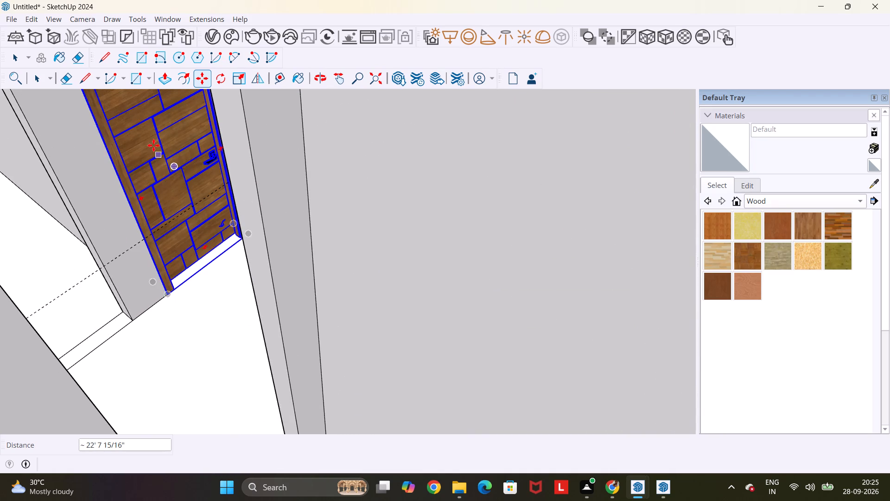
Scale the door's height up to the top of the doorway opening.
scroll(153, 145, "down", 1)
middle_click_drag(164, 168, 230, 255)
key("s")
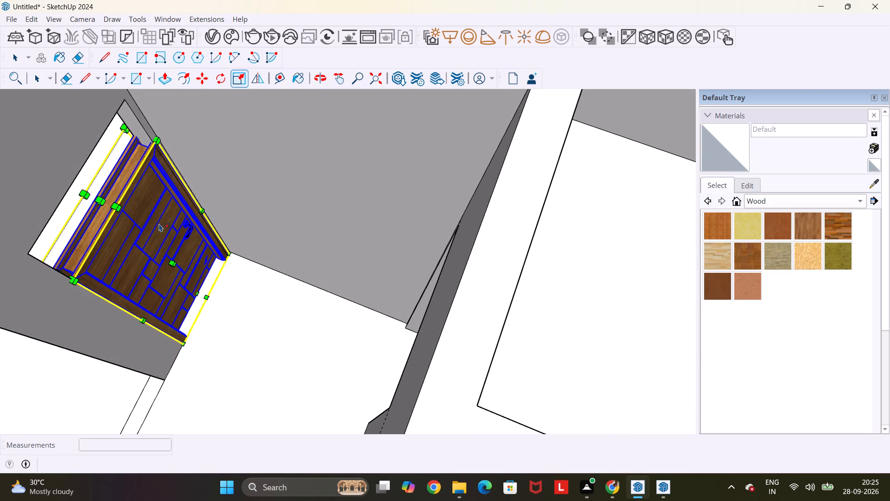
left_click(100, 202)
left_click(71, 187)
scroll(71, 187, "down", 5)
Copy the fitted door and paste the copy on the floor of the room beyond the facing doorway.
key("ctrl+c")
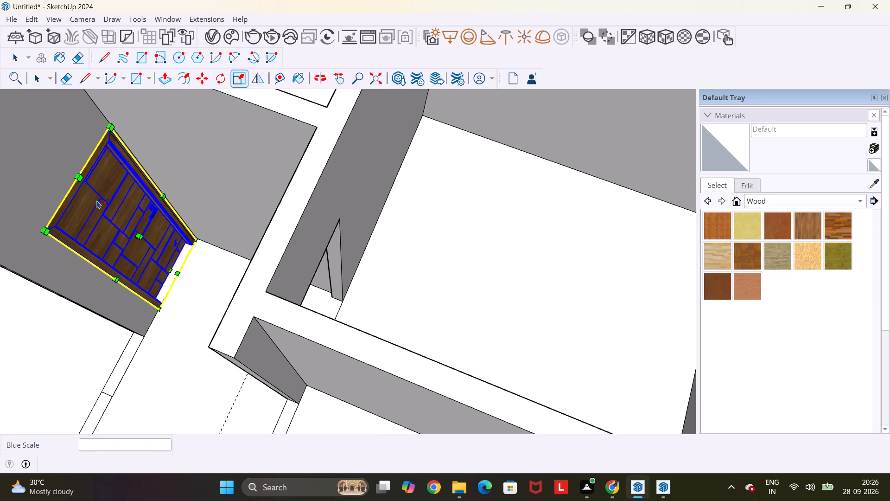
key("v")
key("BackSpace")
key("ctrl+v")
scroll(195, 283, "down", 2)
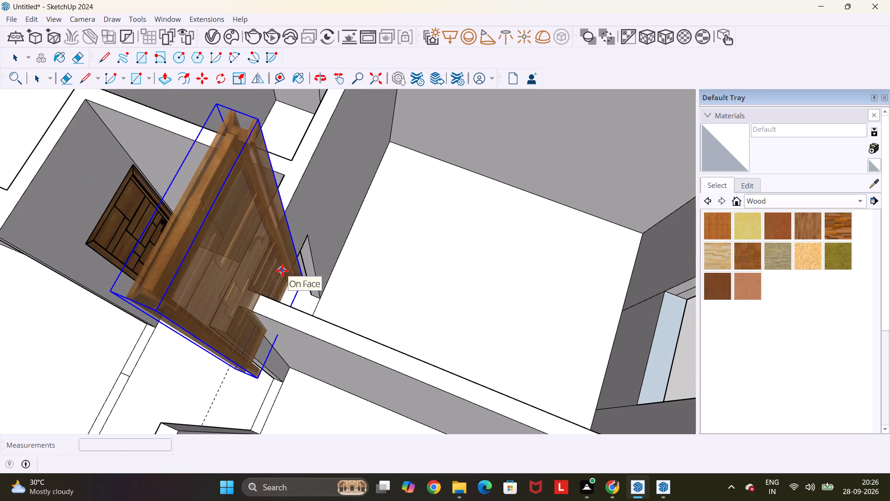
scroll(314, 267, "up", 10)
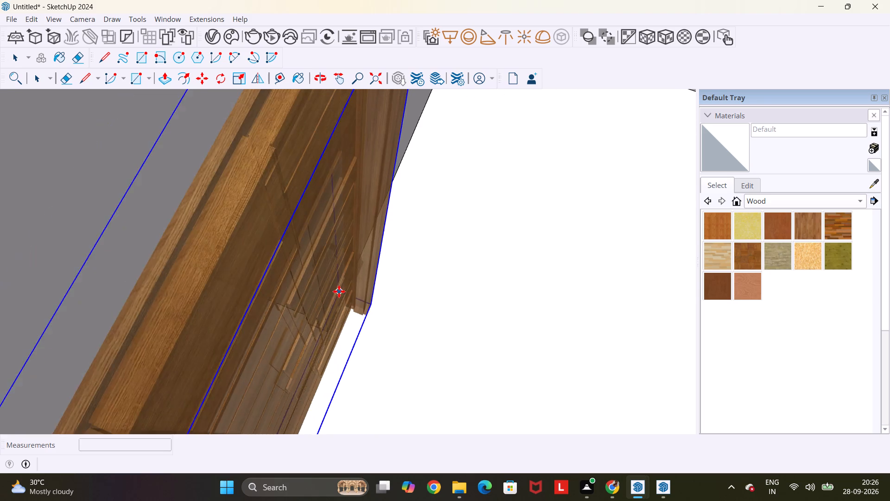
scroll(361, 289, "down", 5)
left_click(458, 261)
Move the pasted door by its bottom frame corner to the bottom corner of the facing doorway in the passage.
scroll(480, 269, "down", 2)
middle_click_drag(624, 295, 393, 218)
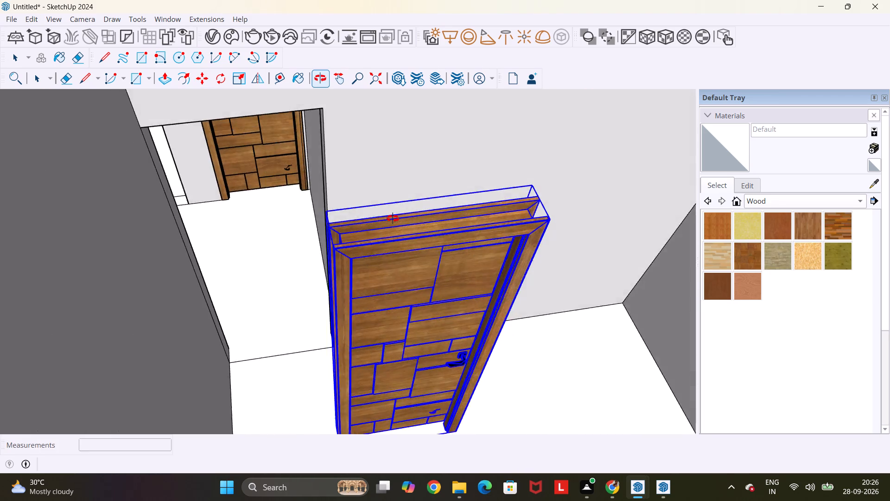
middle_click_drag(393, 218, 392, 218)
scroll(392, 218, "down", 8)
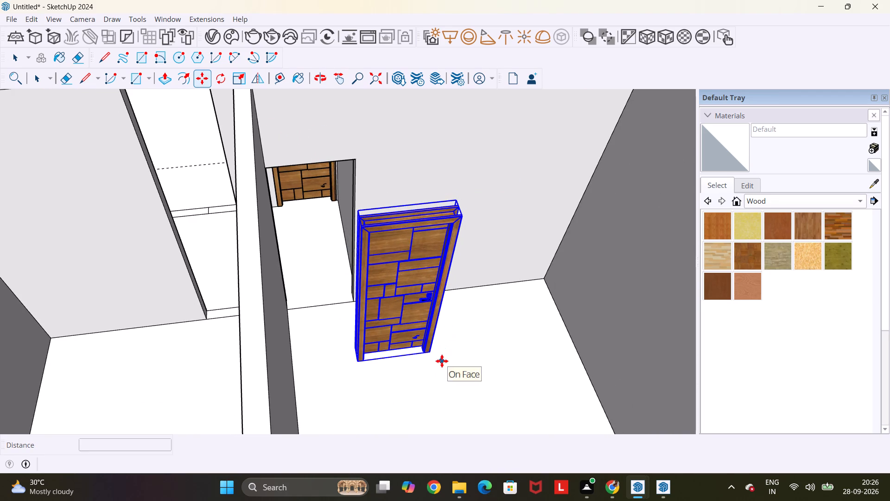
key("m")
scroll(436, 357, "up", 10)
scroll(272, 302, "down", 19)
middle_click_drag(167, 211, 728, 178)
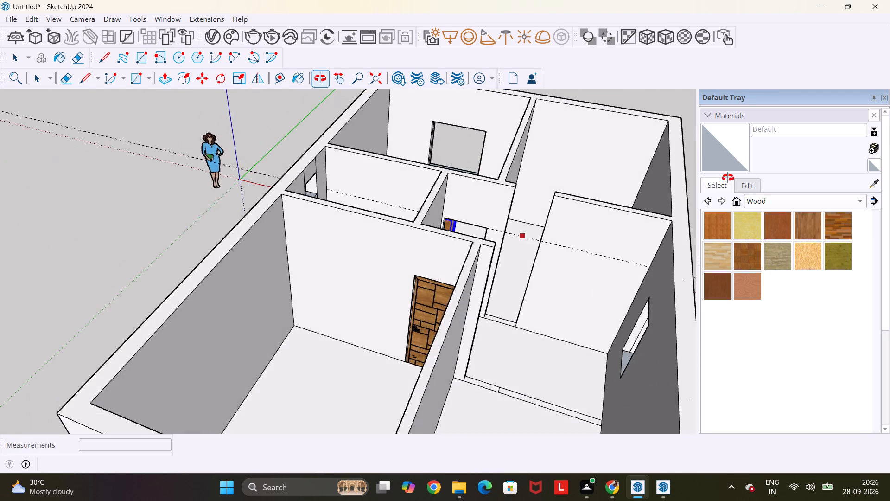
middle_click_drag(728, 178, 673, 173)
scroll(670, 173, "up", 3)
scroll(392, 361, "up", 5)
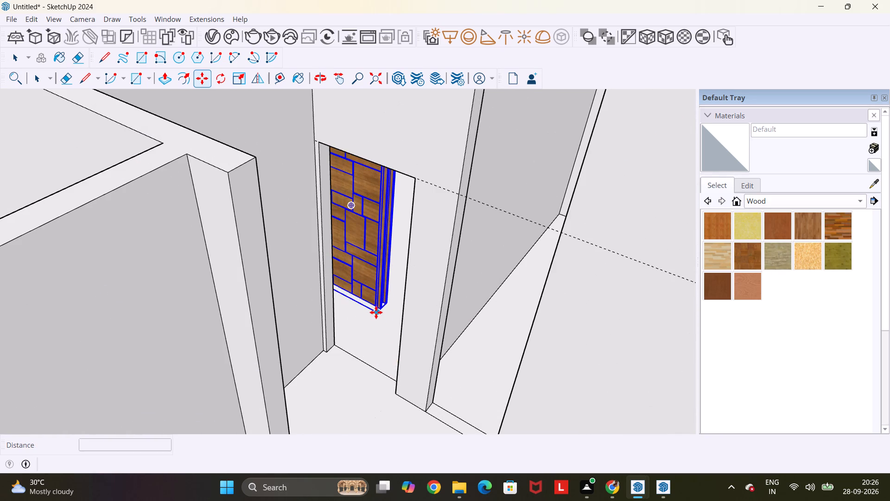
scroll(377, 317, "up", 11)
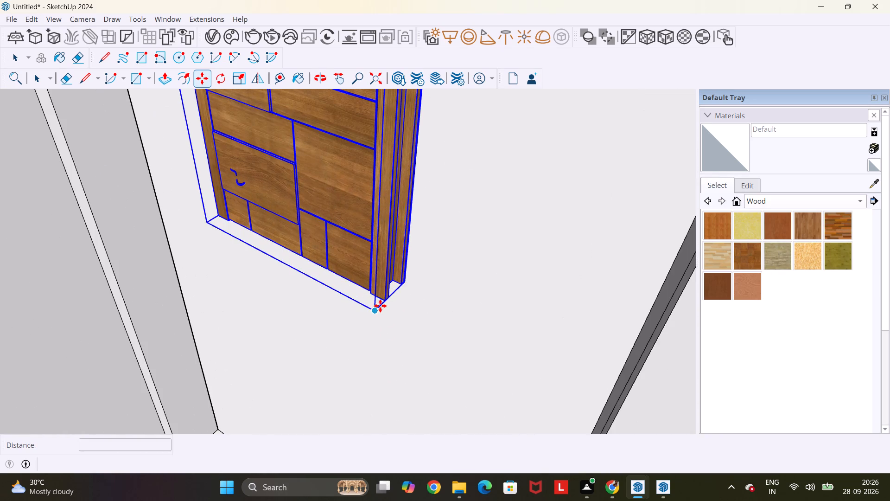
left_click(385, 300)
scroll(384, 300, "down", 11)
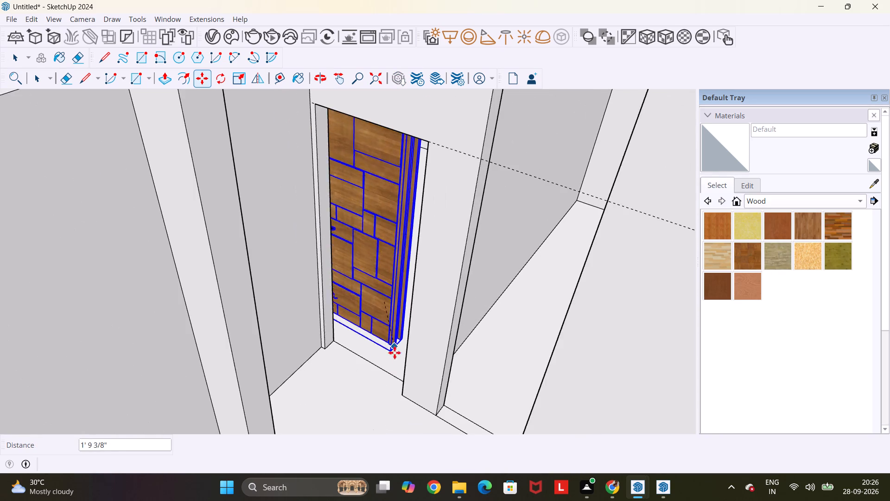
scroll(398, 373, "up", 2)
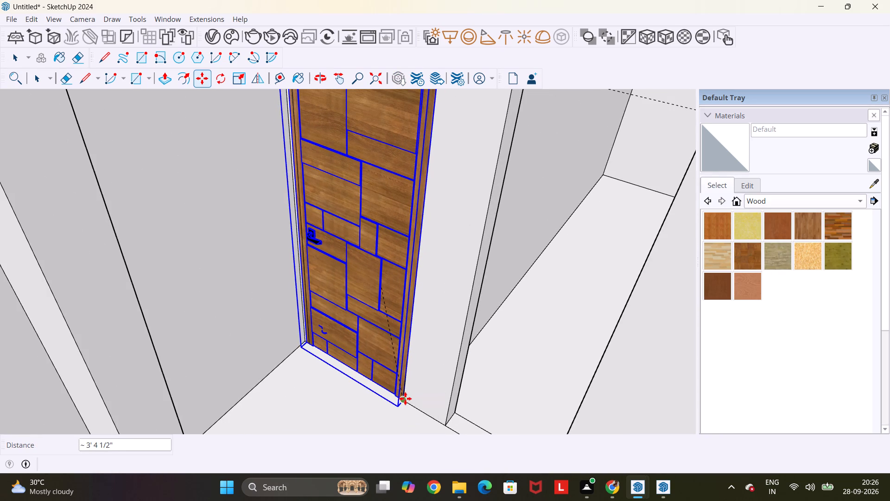
left_click(402, 400)
scroll(392, 334, "down", 11)
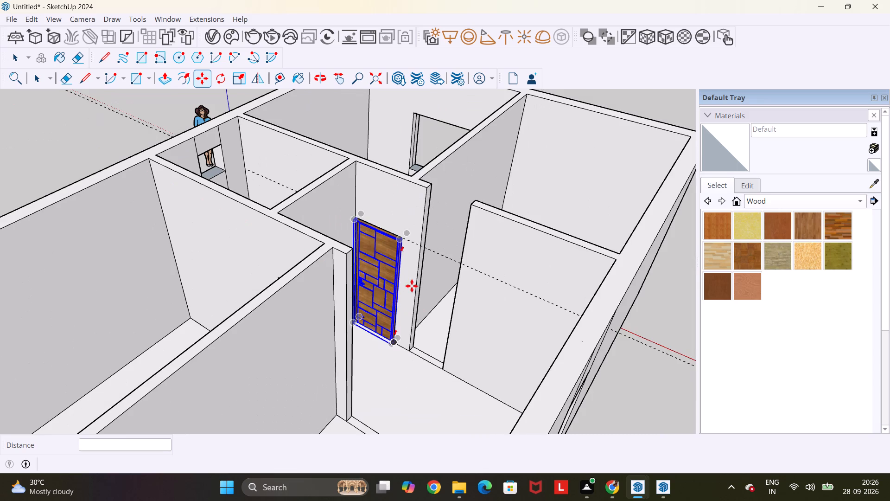
key("Escape")
scroll(415, 284, "down", 8)
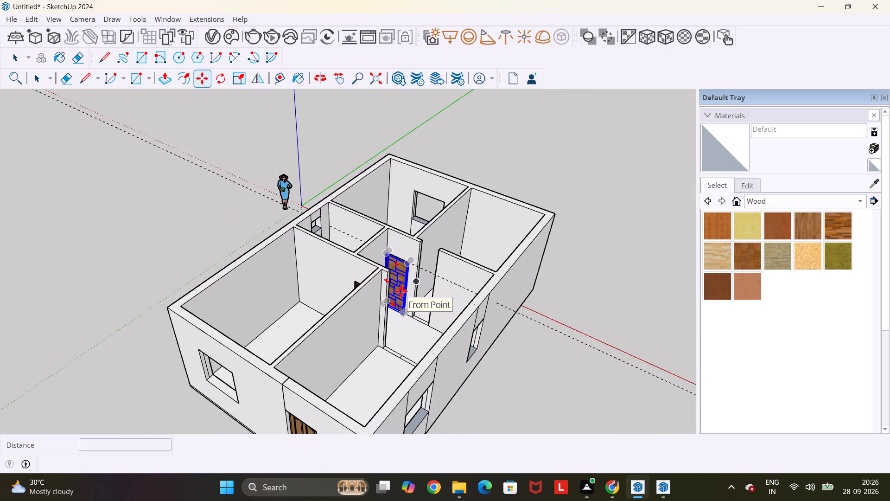
scroll(451, 310, "down", 3)
key("space")
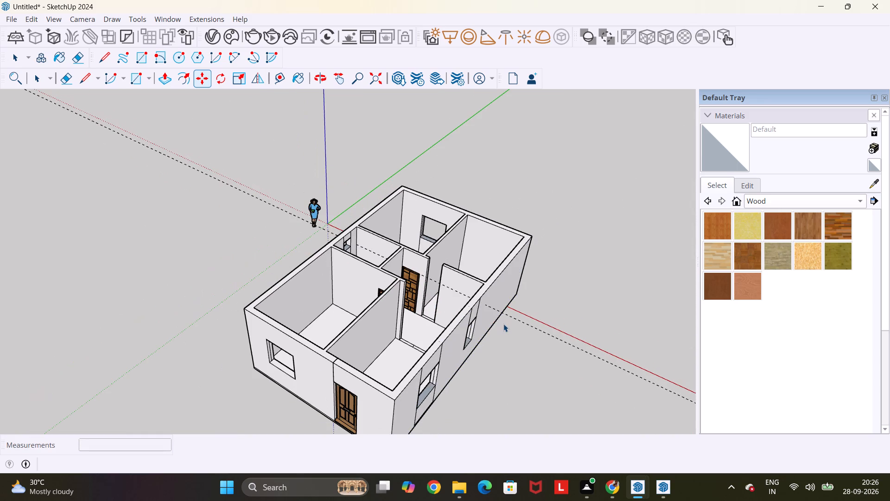
key("Escape")
key("space")
Close the door2 and Door+Stradevari model windows.
scroll(446, 277, "up", 17)
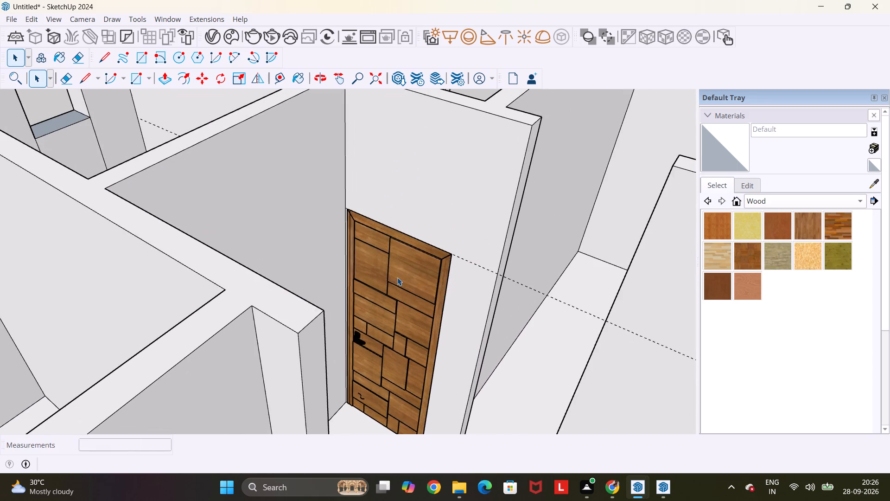
scroll(397, 277, "down", 11)
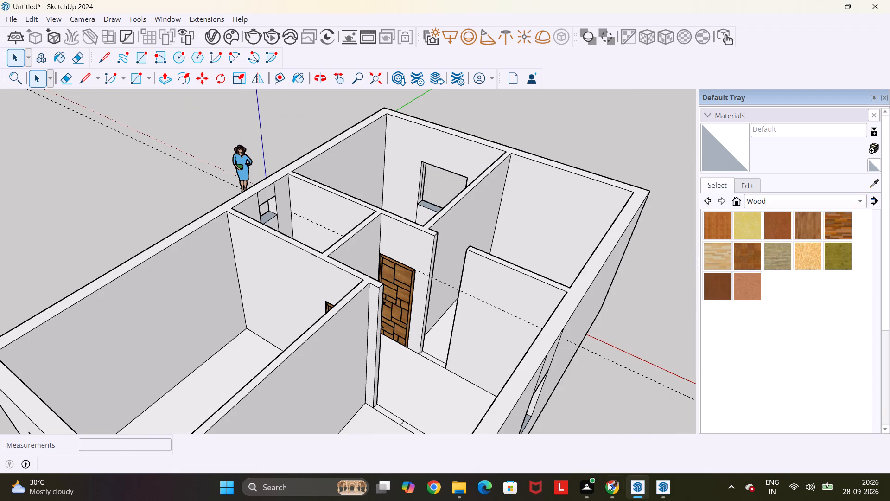
left_click(643, 495)
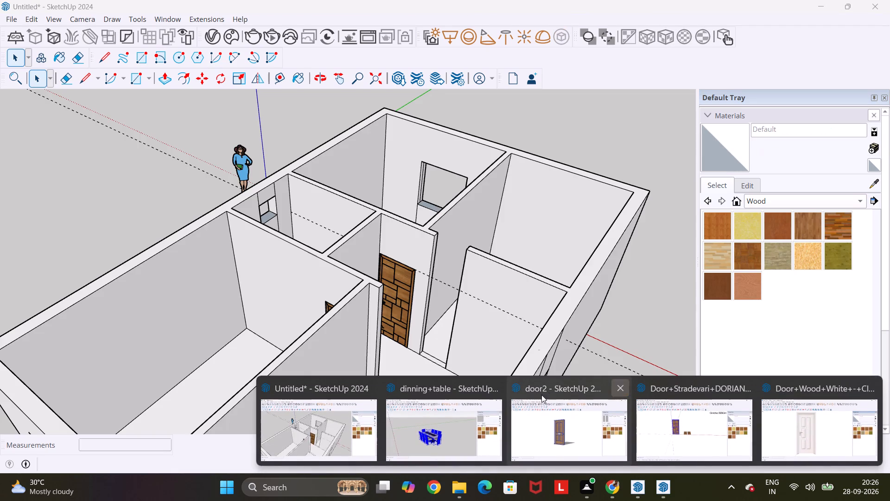
left_click(626, 393)
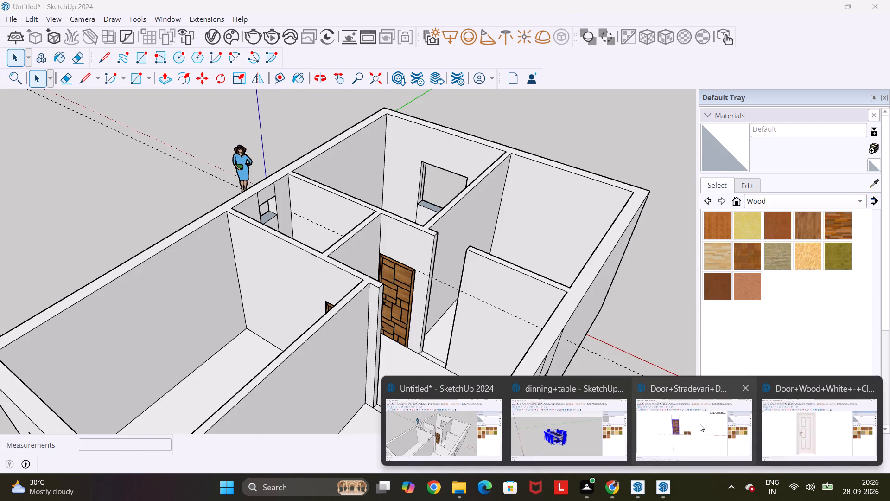
left_click(743, 390)
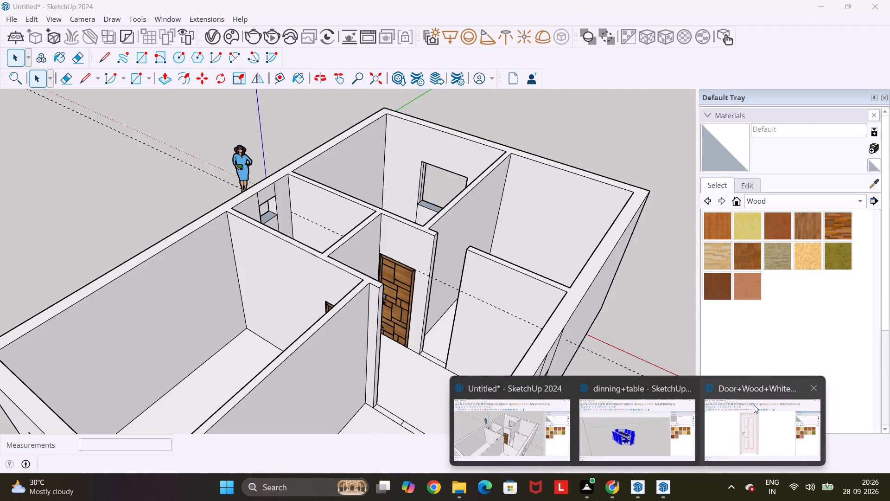
Copy the white door from the Door+Wood+White model and return to the untitled house model.
left_click(743, 425)
scroll(672, 384, "down", 7)
left_click_drag(524, 174, 381, 395)
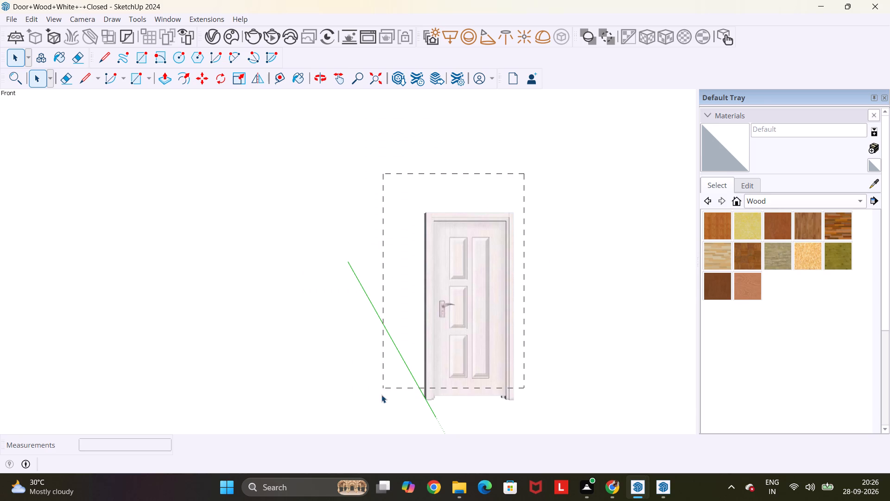
left_click_drag(381, 395, 386, 414)
key("ctrl+c")
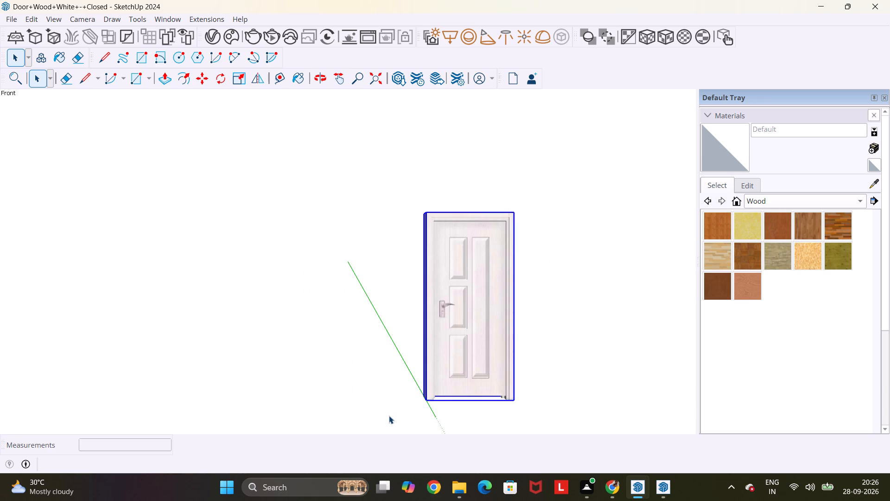
left_click(644, 492)
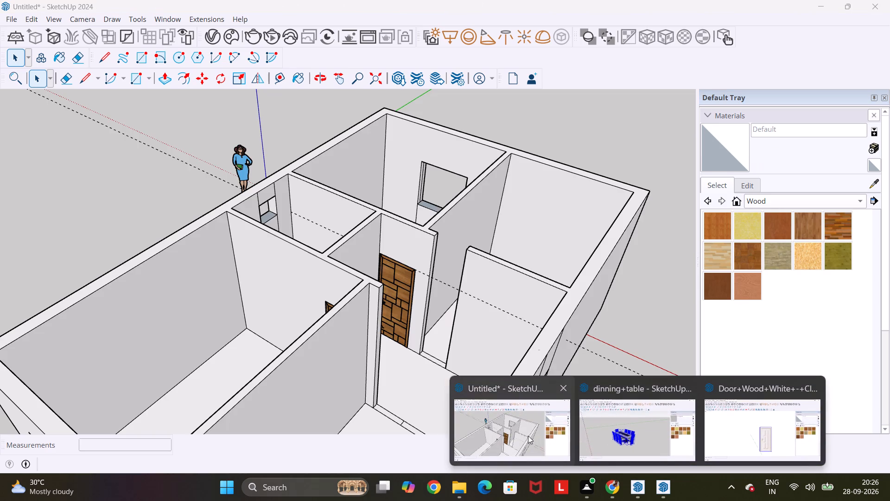
left_click(528, 436)
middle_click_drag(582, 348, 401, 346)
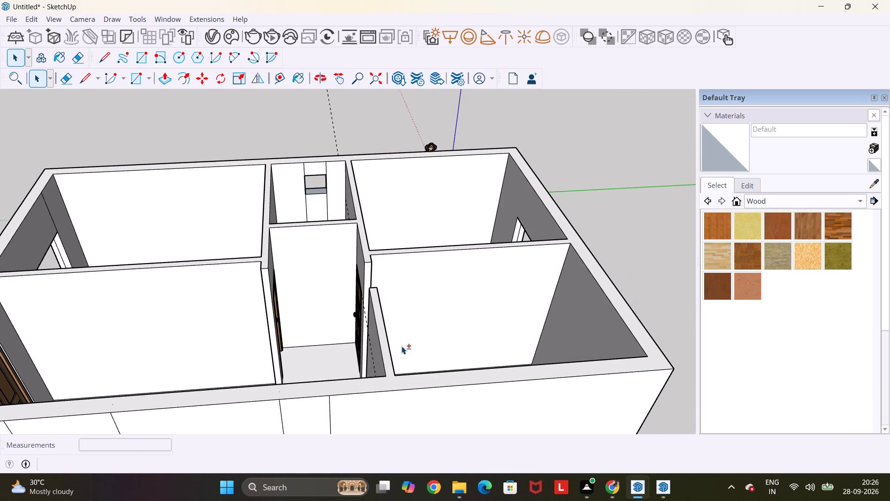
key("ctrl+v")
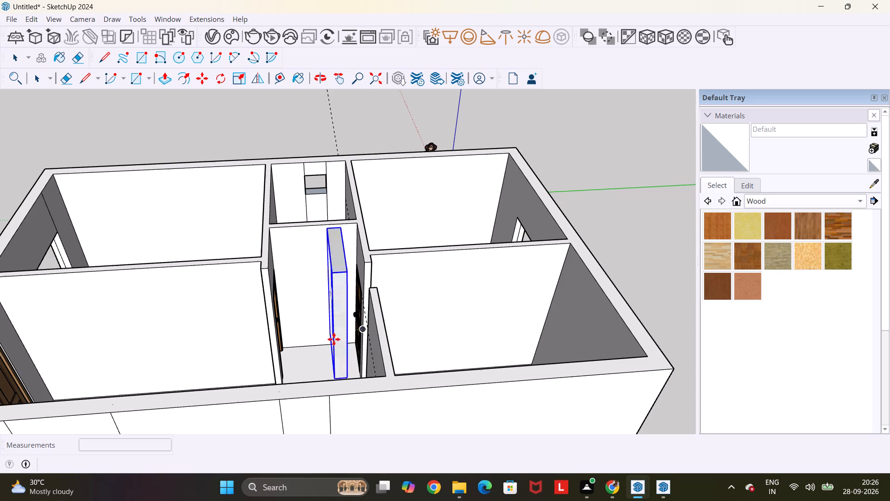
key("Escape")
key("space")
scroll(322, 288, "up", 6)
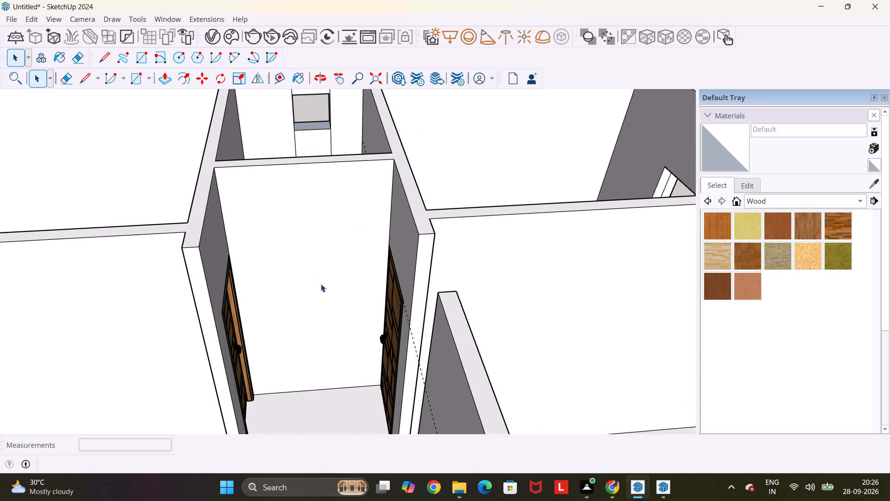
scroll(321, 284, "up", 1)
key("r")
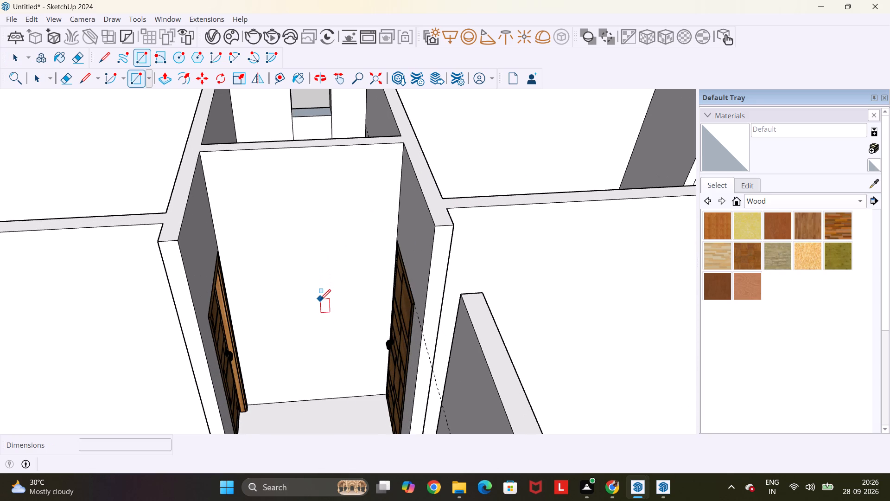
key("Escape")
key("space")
Place a horizontal guide 7' above the floor on the end wall between the two facing doors.
type("t")
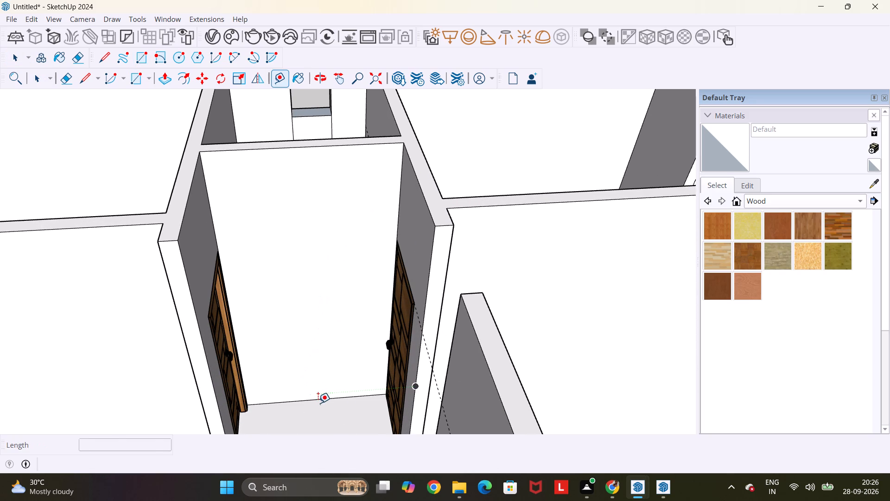
left_click(314, 399)
middle_click_drag(319, 276, 329, 284)
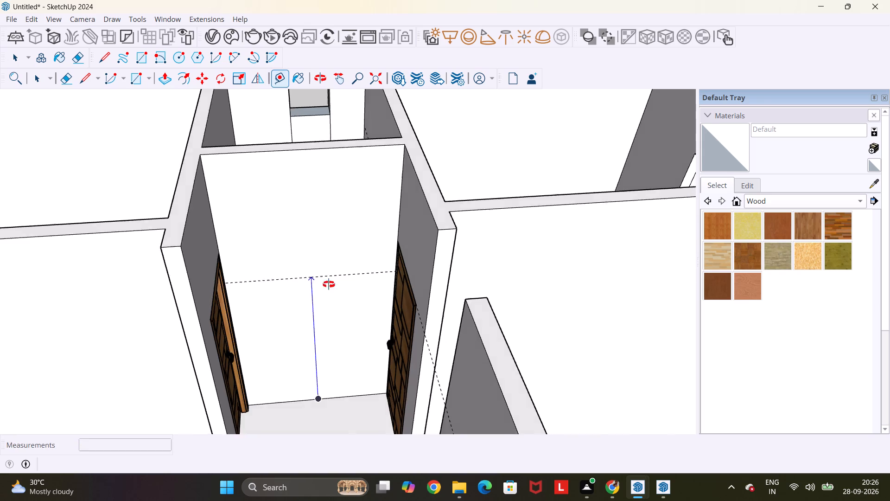
middle_click_drag(329, 284, 345, 294)
type("7'")
key("Return")
Place two vertical guides on the end wall, each 1' in from a side corner.
scroll(375, 295, "up", 4)
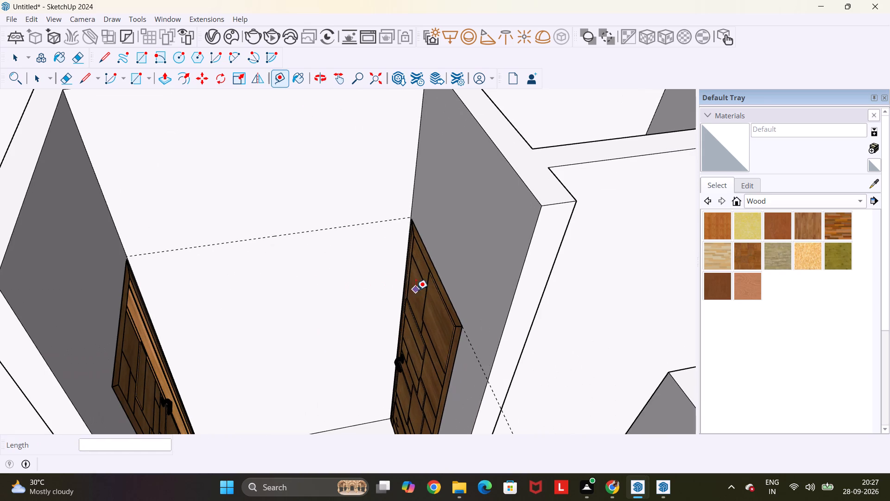
left_click(414, 189)
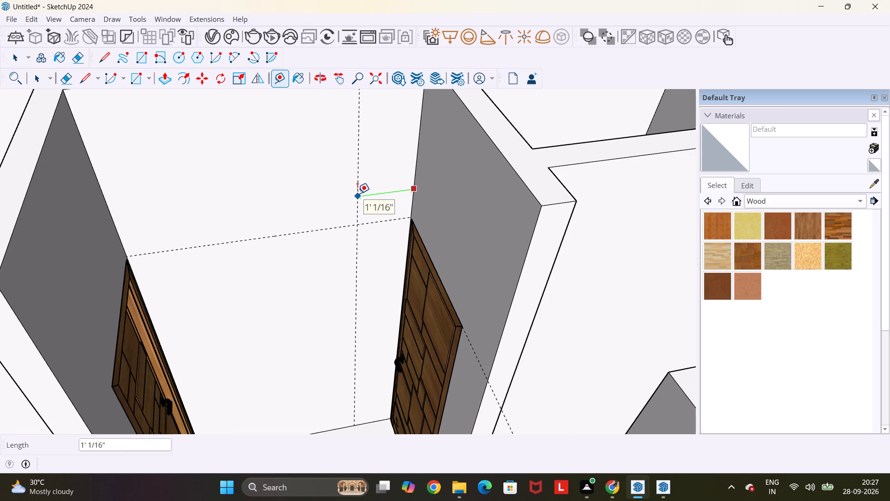
type("1'")
key("Return")
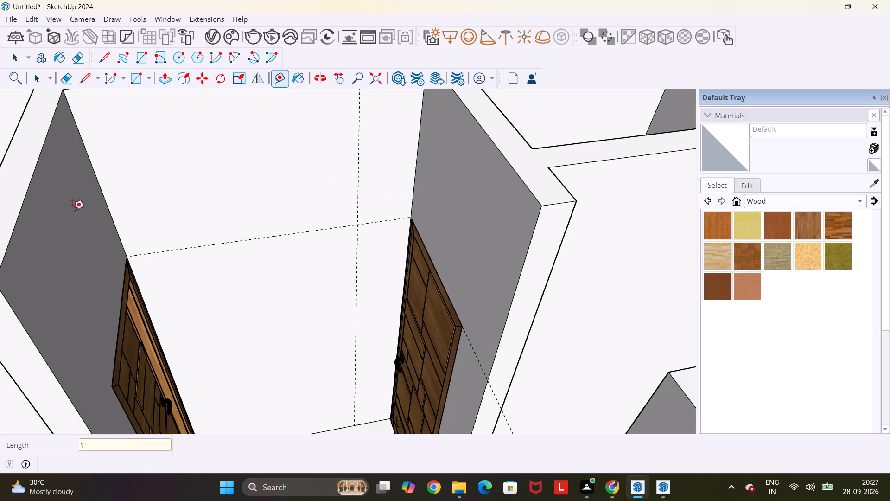
left_click(106, 198)
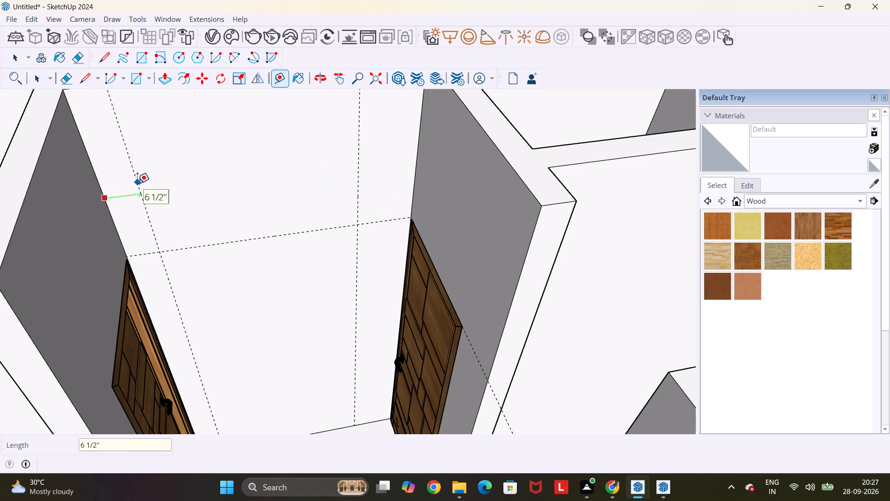
type("1'")
key("Return")
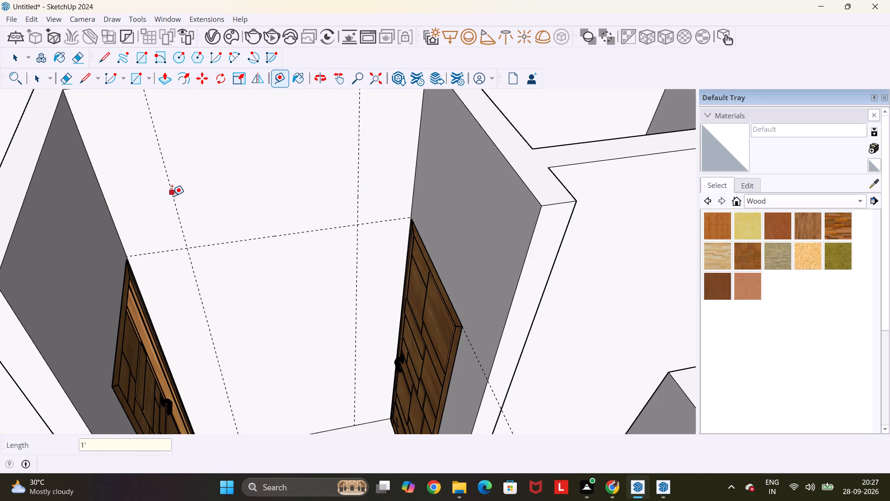
Measure the distance between the two vertical guides on the end wall.
left_click(172, 196)
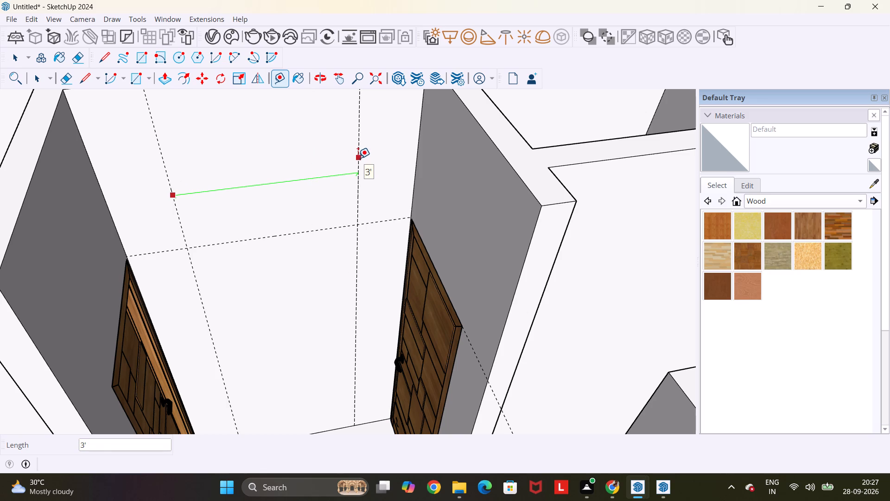
key("Escape")
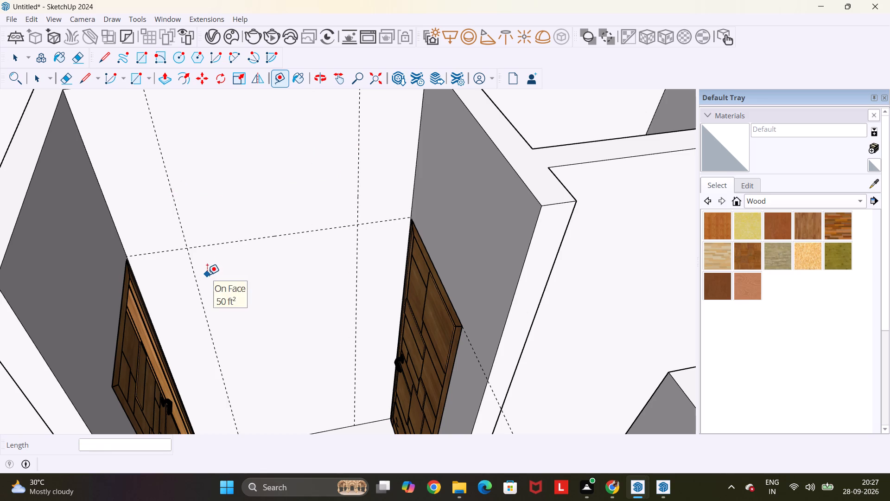
Draw a 3' wide door rectangle on the end wall between the vertical guides, from the 7' guide down to the floor.
key("r")
left_click(189, 249)
scroll(357, 394, "up", 1)
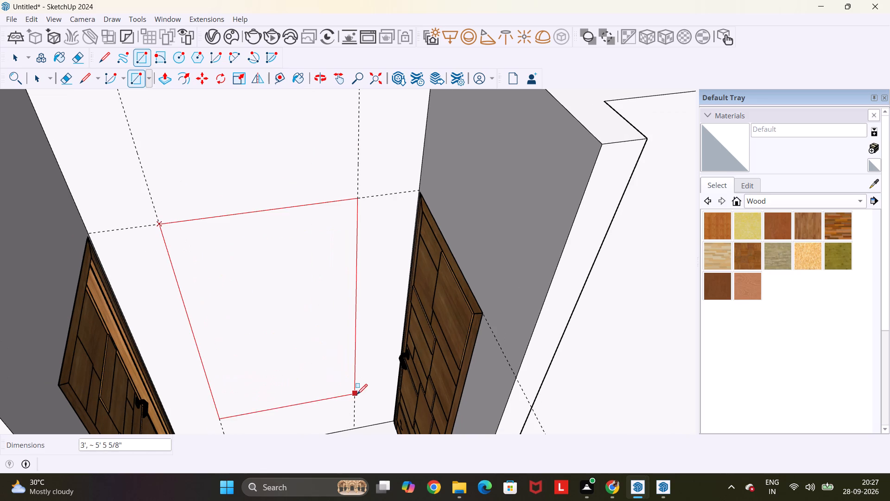
left_click(355, 427)
Push the door rectangle 4 1/2" through the end wall to cut a doorway into the small room behind.
scroll(344, 405, "down", 6)
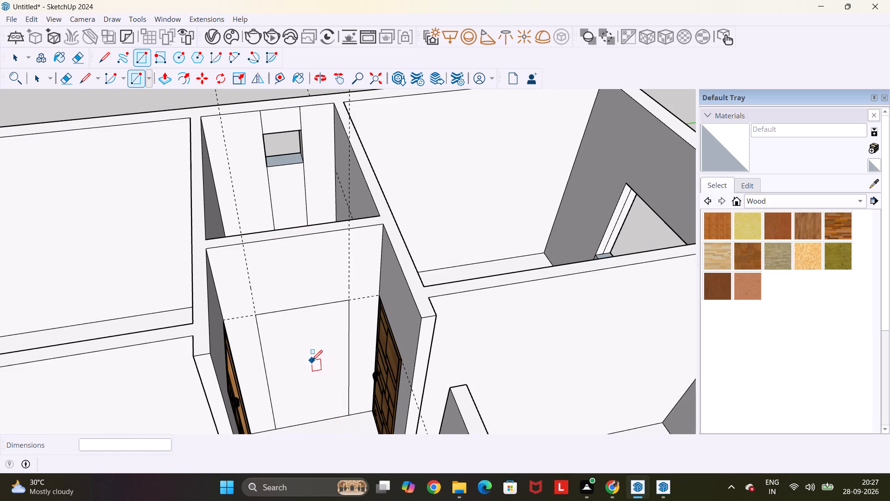
key("bracketleft")
key("p")
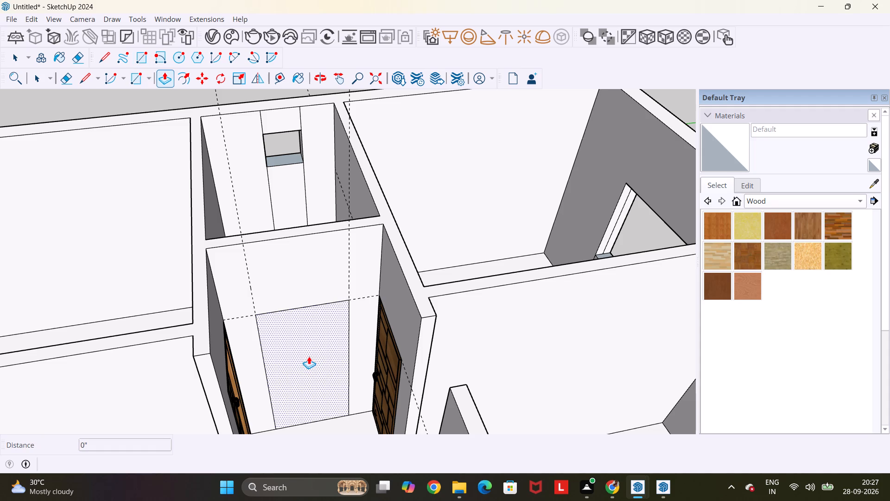
left_click(309, 356)
left_click(319, 221)
scroll(318, 222, "down", 3)
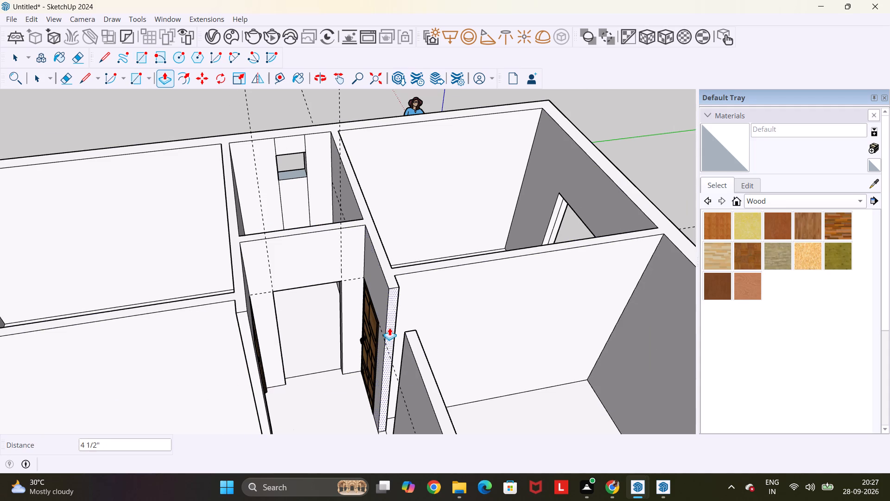
Paste a copy of the white panelled door on the open ground outside the house.
key("ctrl+v")
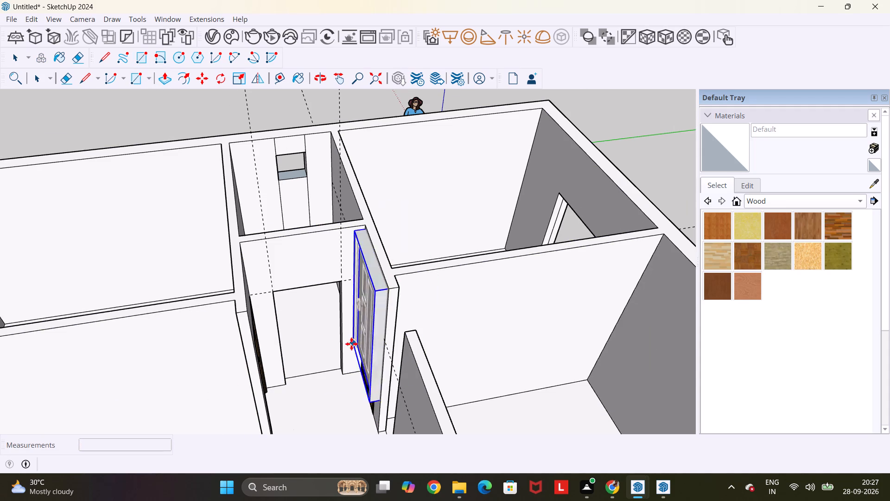
scroll(451, 315, "down", 6)
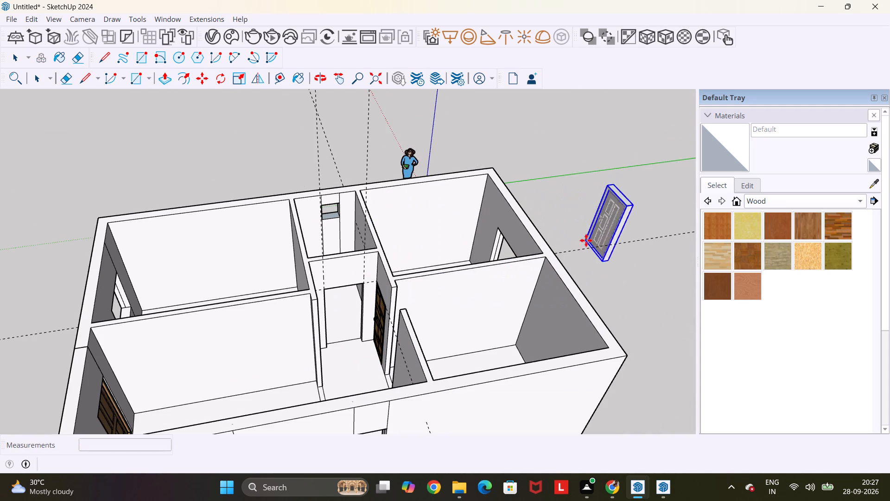
left_click(627, 297)
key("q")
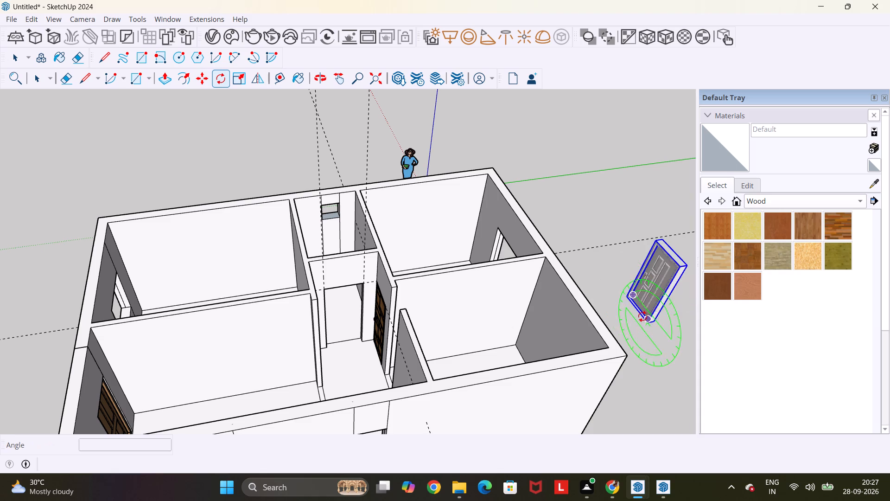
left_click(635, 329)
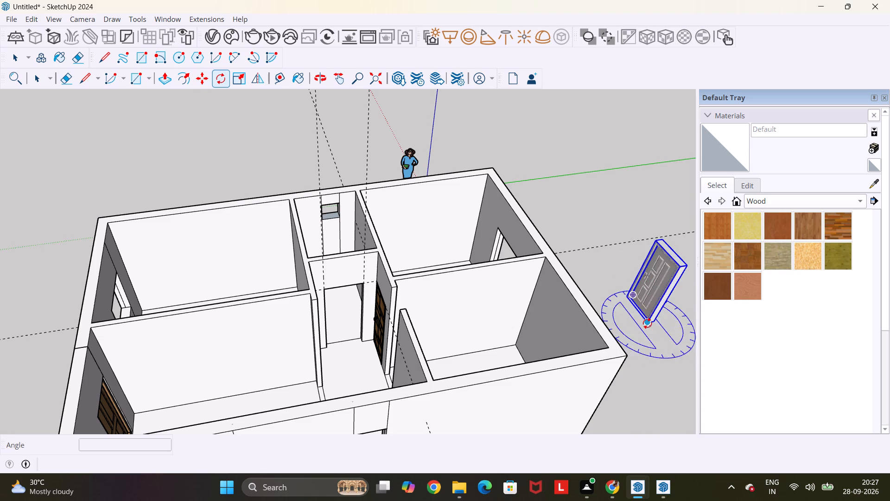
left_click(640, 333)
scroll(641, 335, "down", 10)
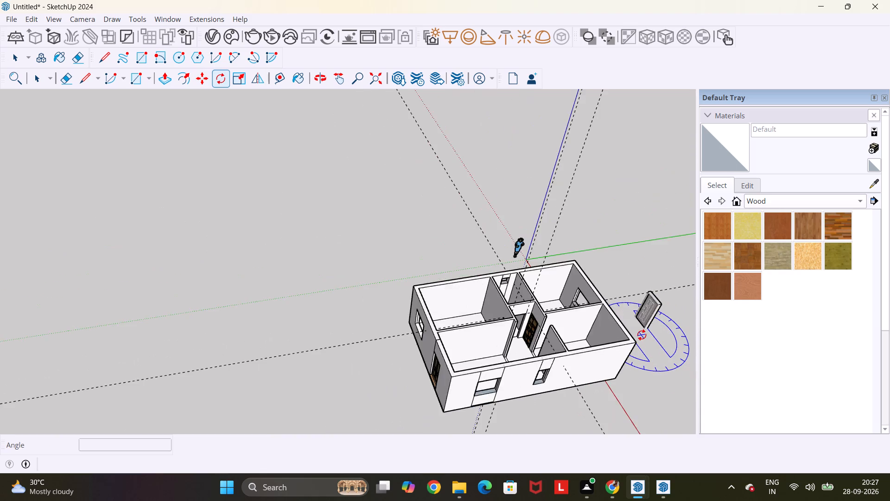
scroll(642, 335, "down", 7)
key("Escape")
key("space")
Rotate the pasted white door 90° about the vertical axis at its bottom corner.
middle_click_drag(649, 334, 475, 326)
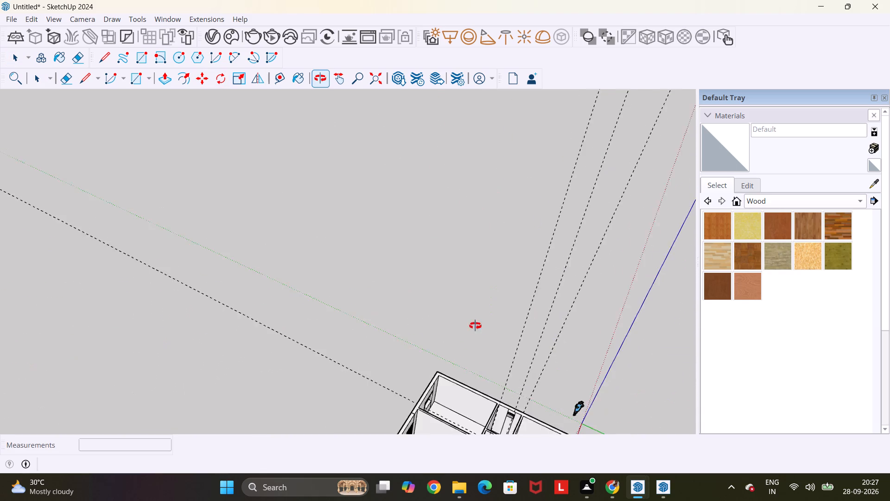
middle_click_drag(475, 326, 642, 347)
scroll(496, 338, "down", 2)
scroll(642, 347, "up", 1)
middle_click_drag(649, 323, 401, 306, "shift")
scroll(401, 306, "up", 3, "shift")
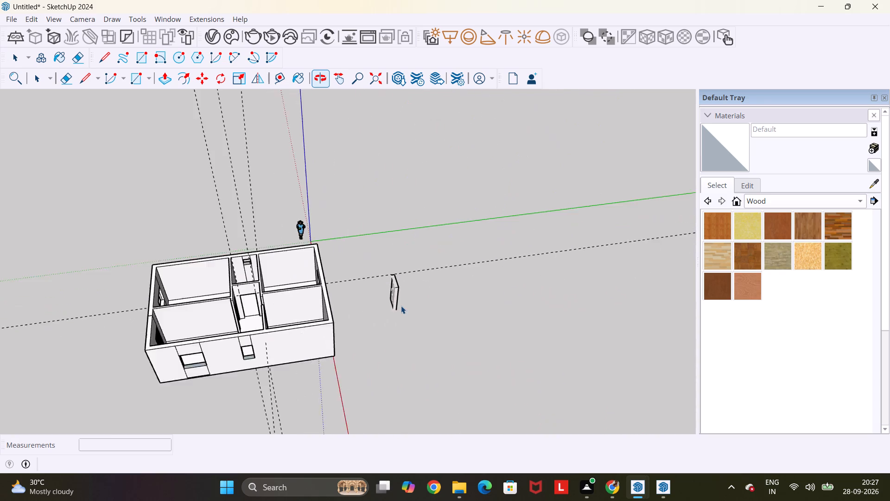
scroll(401, 306, "up", 13, "shift")
middle_click_drag(358, 315, 397, 265)
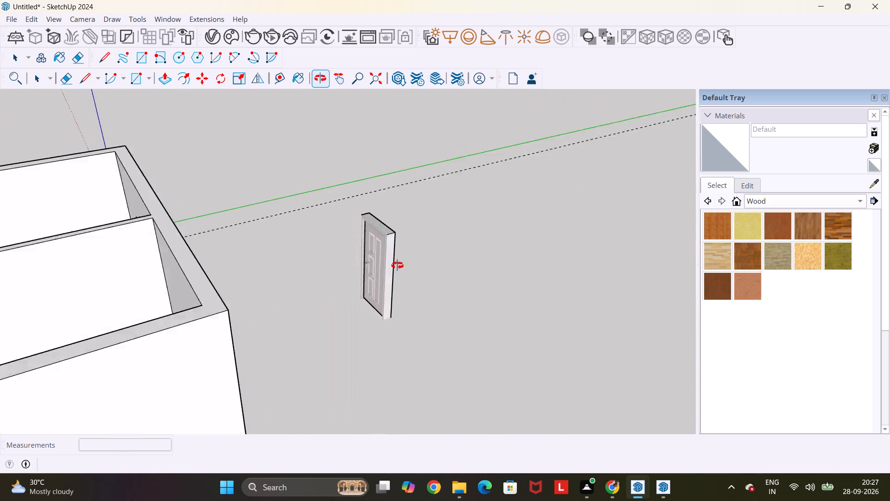
middle_click_drag(397, 265, 376, 267)
key("q")
left_click(363, 335)
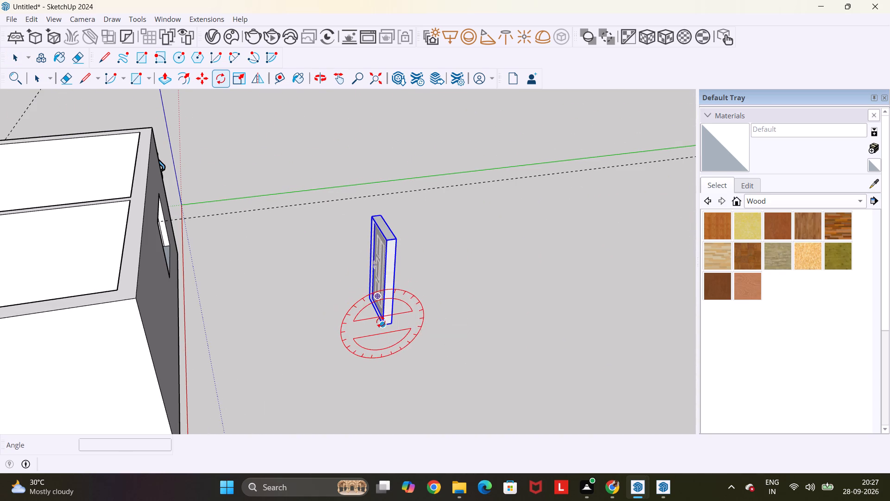
left_click(381, 326)
left_click(501, 305)
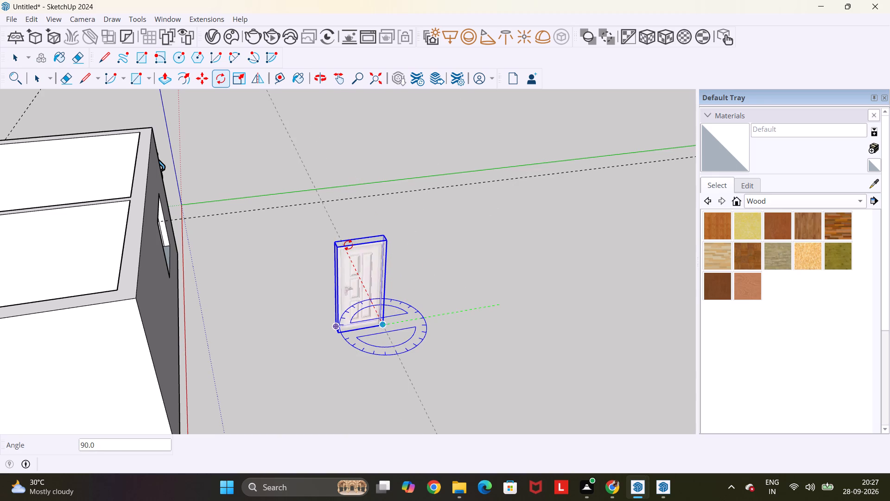
left_click(349, 244)
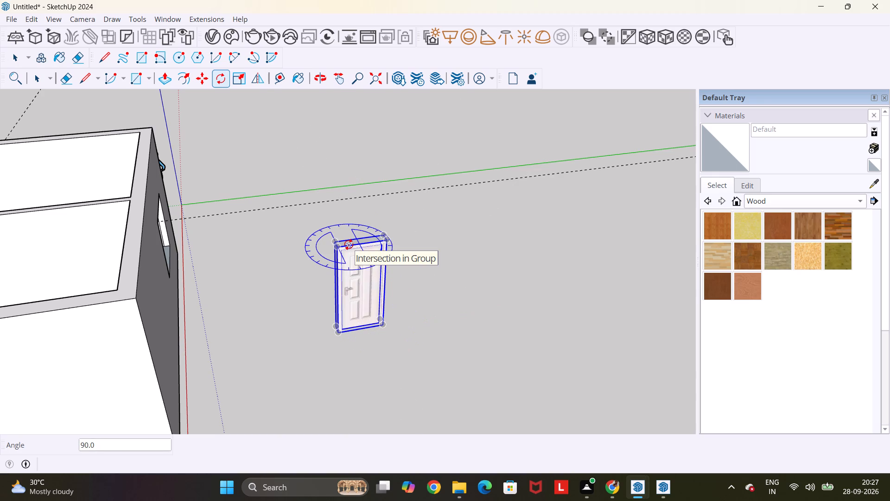
Copy the rotated white door and paste it in the corridor in front of the new end-wall doorway.
key("ctrl+c")
scroll(349, 244, "down", 7)
scroll(129, 235, "up", 12)
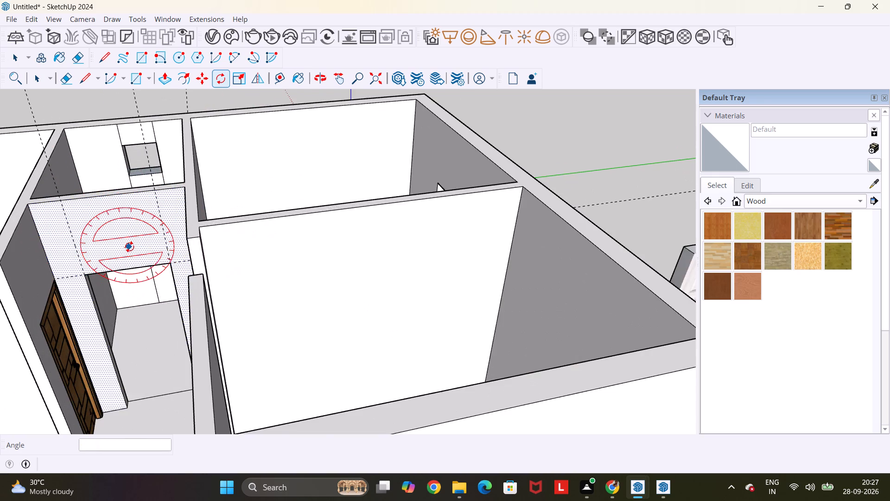
scroll(129, 247, "down", 1)
middle_click_drag(129, 247, 147, 276)
key("ctrl+v")
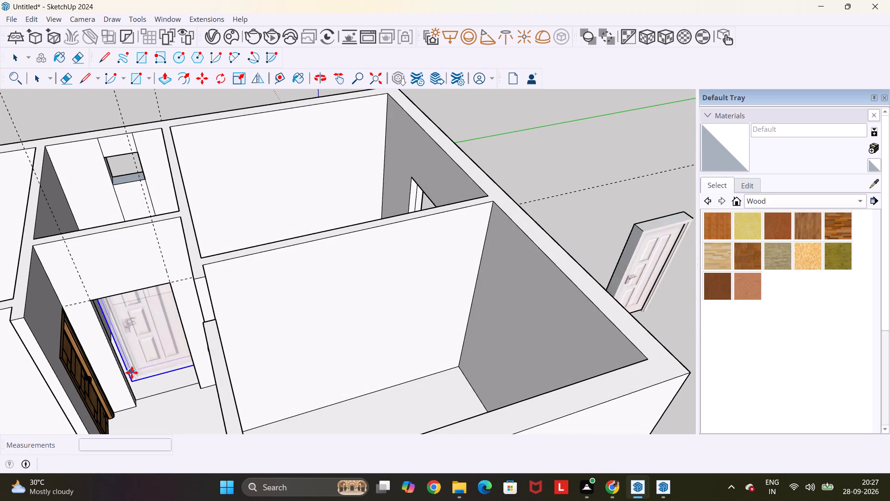
scroll(133, 378, "up", 5)
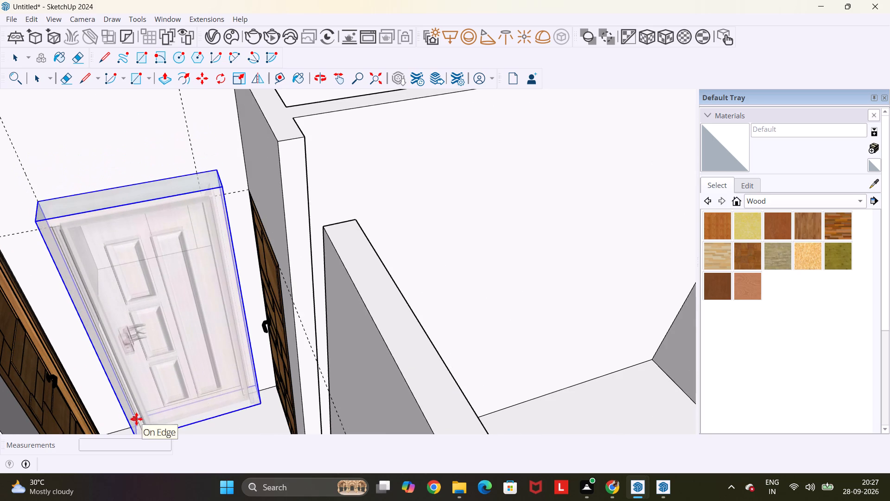
left_click(142, 424)
Move the white door about 8 1/8" by its bottom corner onto the bottom corner of the end-wall doorway.
scroll(155, 414, "down", 5)
middle_click_drag(156, 415, 243, 348)
scroll(243, 348, "down", 5)
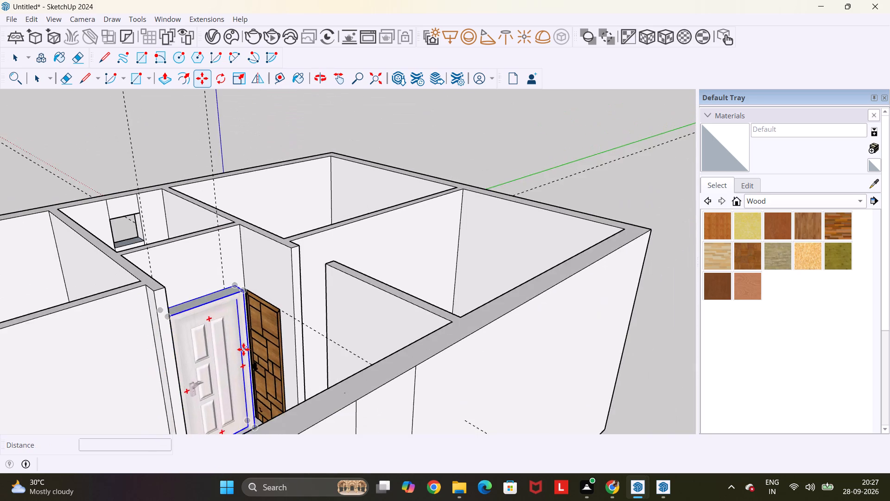
scroll(243, 349, "down", 4)
middle_click_drag(235, 379, 182, 425)
scroll(183, 426, "up", 3)
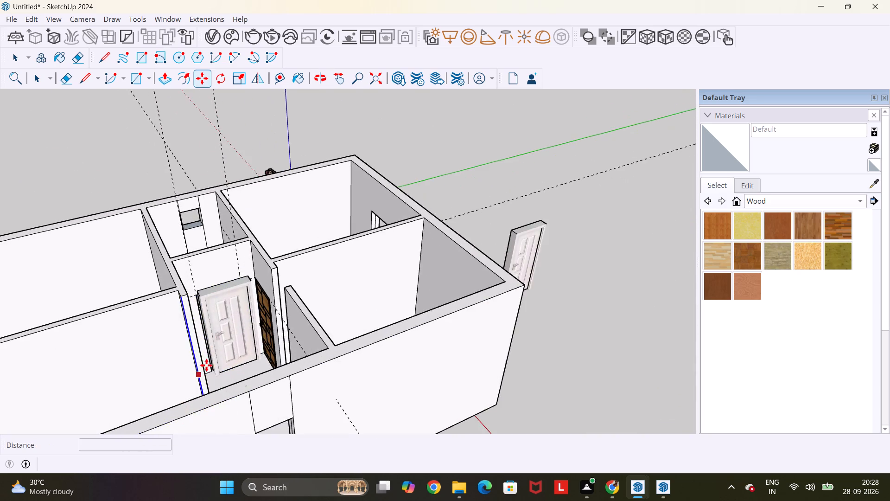
scroll(206, 362, "up", 11)
key("m")
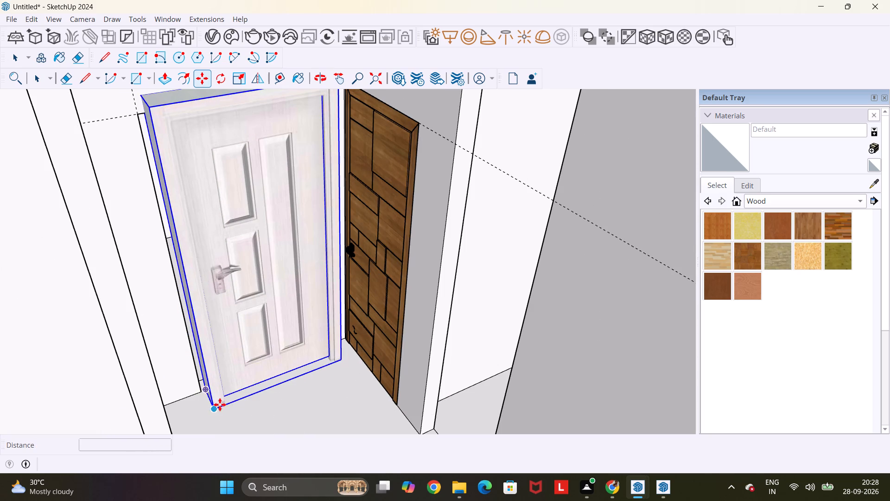
left_click(215, 409)
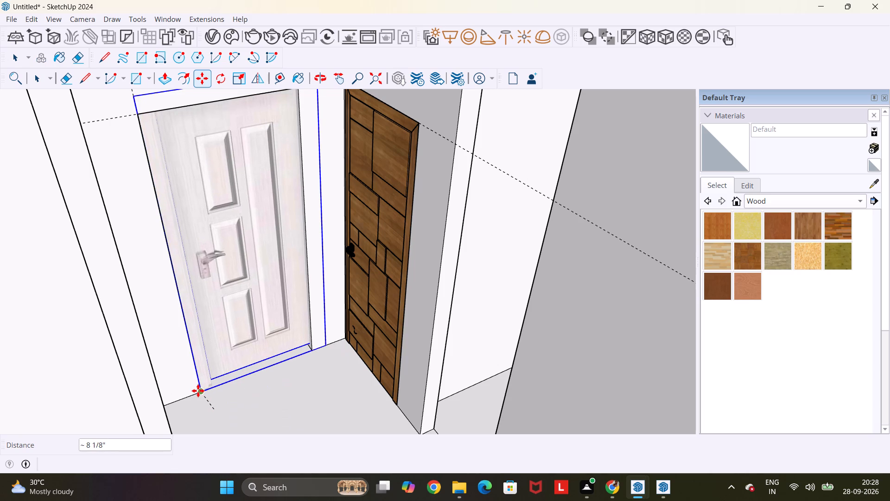
left_click(198, 391)
Scale the white door to about 0.88 in width and 0.96 in height to fit the end-wall doorway.
scroll(320, 268, "down", 2)
middle_click_drag(320, 251, 261, 271)
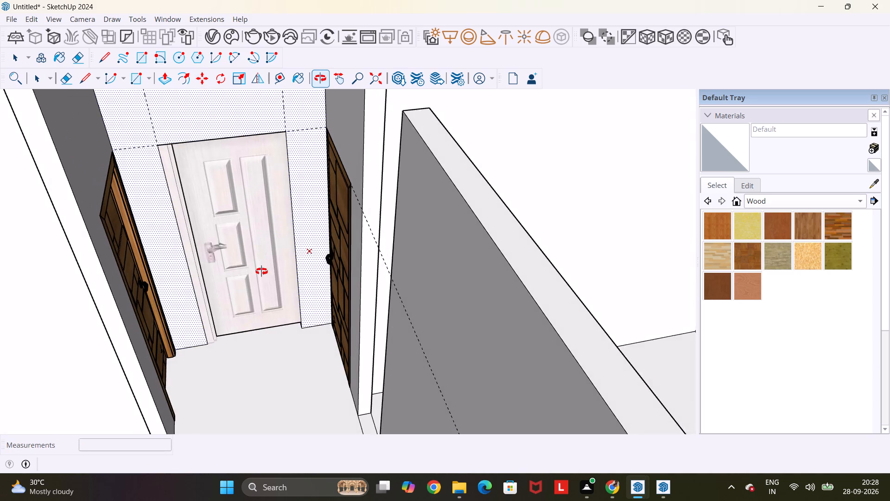
middle_click_drag(261, 271, 269, 281)
key("s")
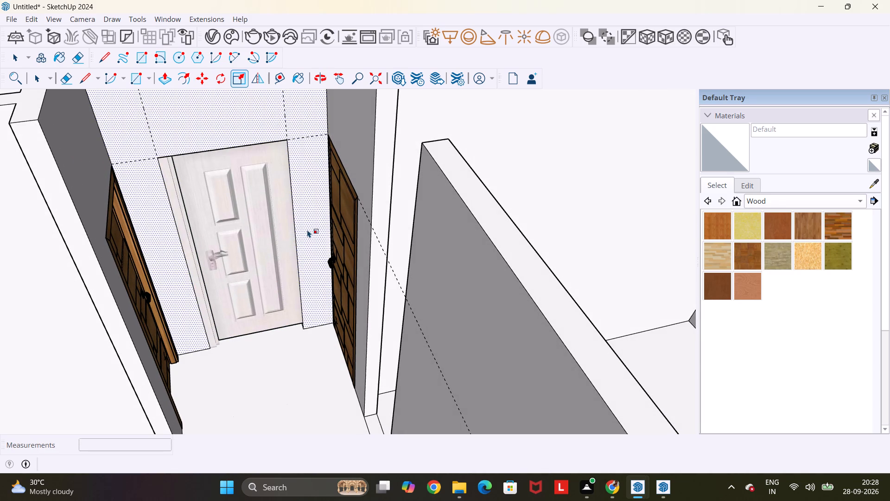
key("Escape")
key("space")
left_click(267, 236)
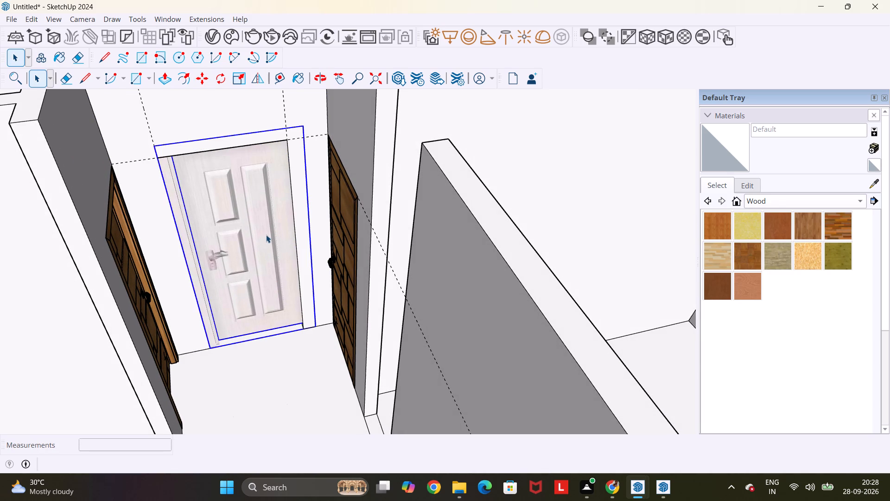
key("s")
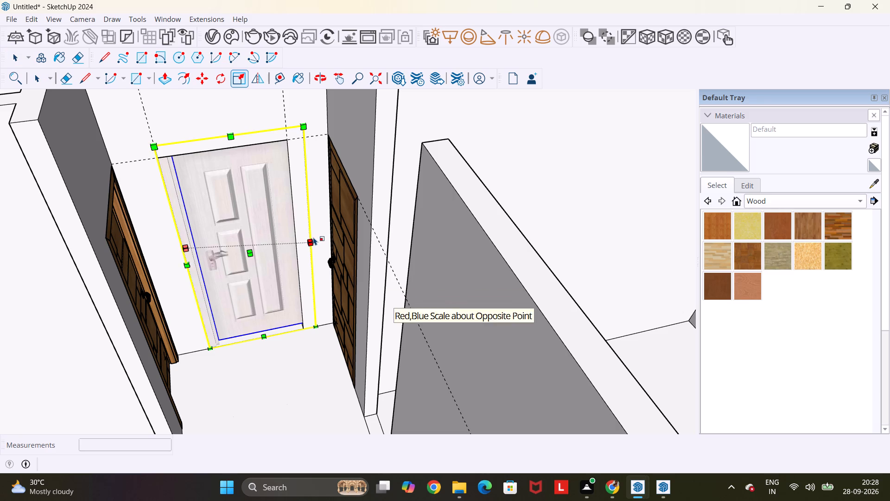
left_click(309, 237)
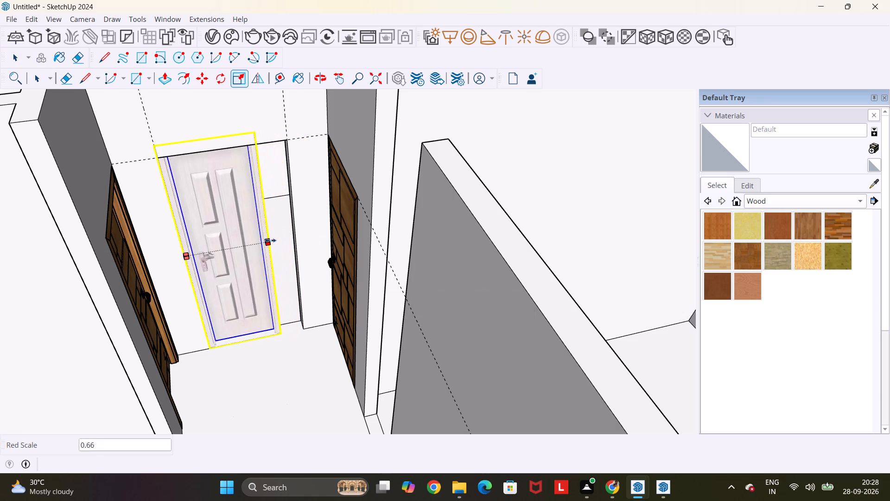
left_click(298, 239)
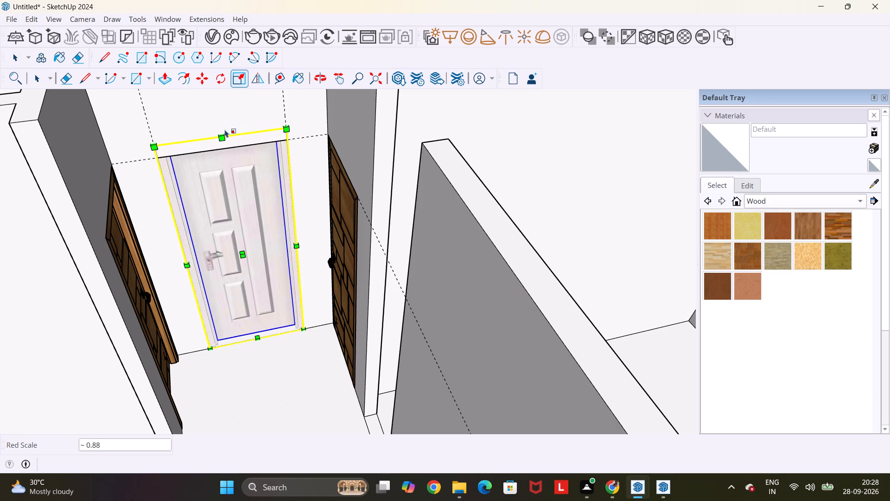
left_click(222, 133)
left_click(227, 147)
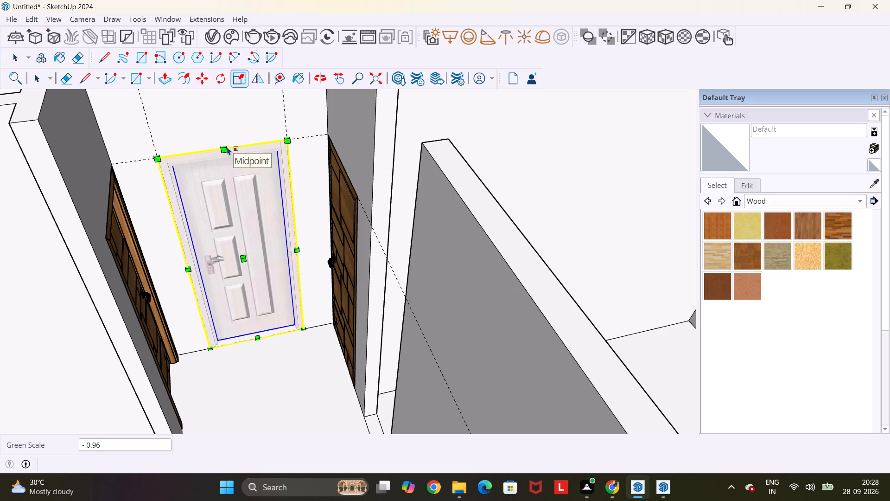
key("Escape")
key("space")
Delete the spare white door standing outside the house.
scroll(227, 149, "down", 19)
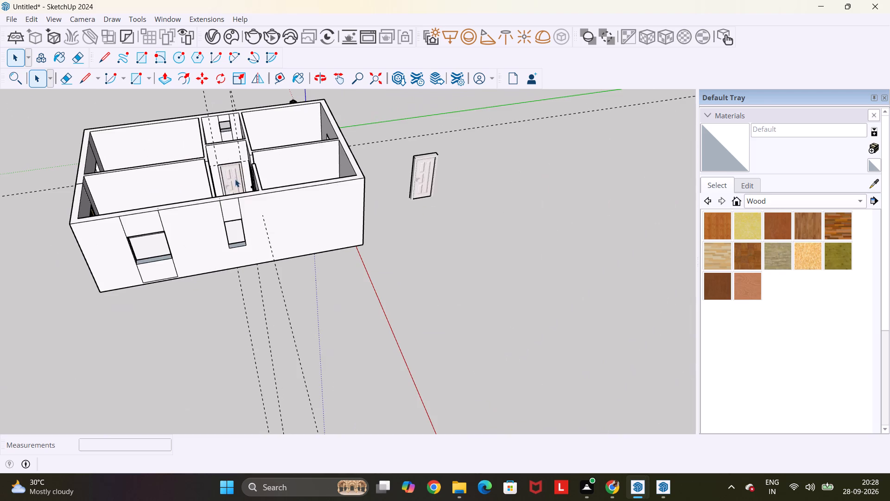
left_click_drag(440, 138, 398, 211)
key("Delete")
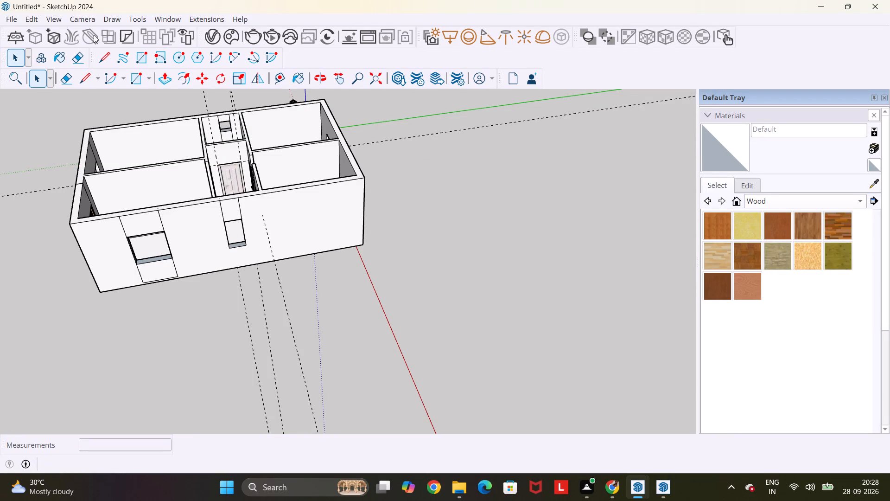
Delete all construction guides from the model.
left_click(34, 20)
left_click(42, 130)
Push/Pull the top face of the house walls upward by about 8' 2 7/16".
middle_click_drag(40, 164, 140, 143)
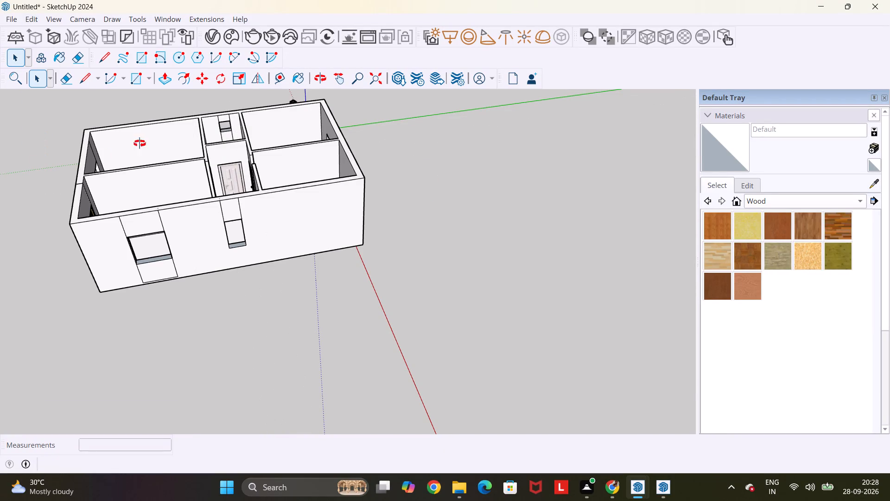
middle_click_drag(140, 143, 357, 87)
scroll(357, 87, "down", 1)
middle_click_drag(337, 149, 353, 215)
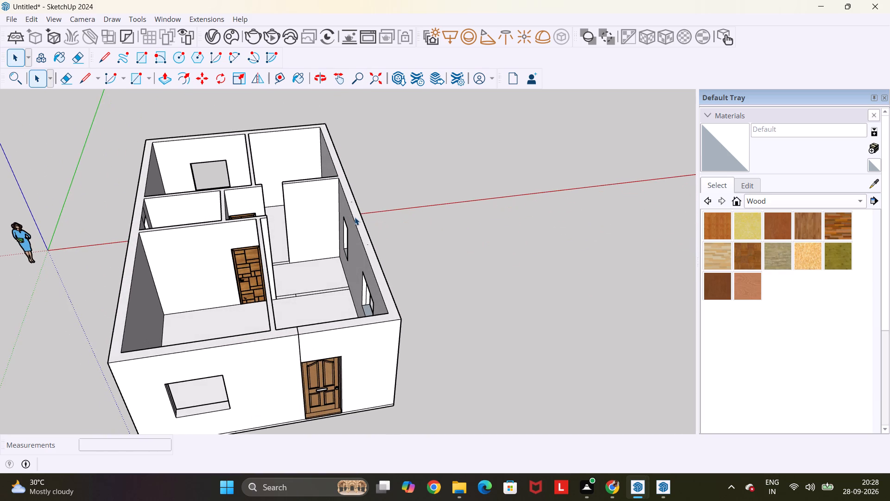
key("p")
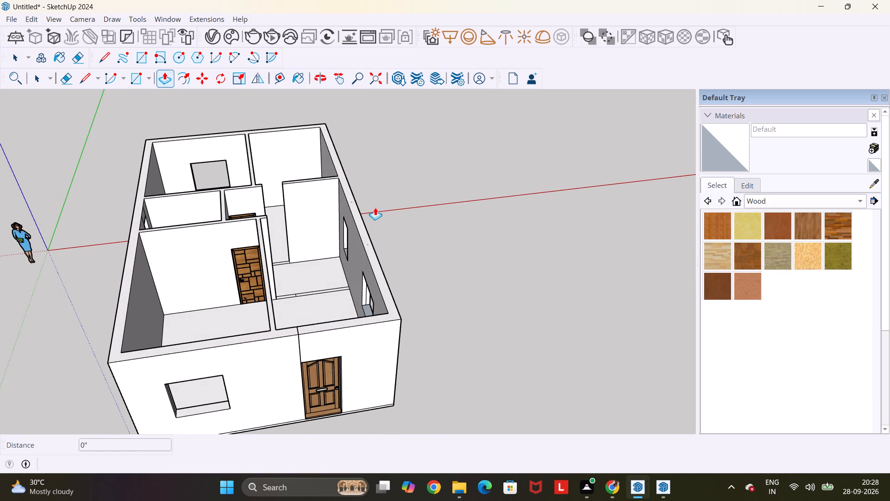
scroll(373, 209, "up", 4)
scroll(355, 228, "down", 5)
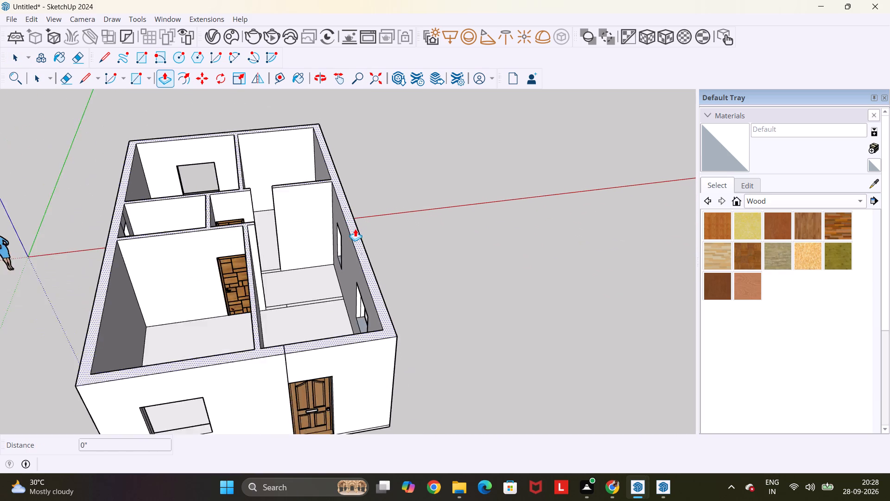
scroll(355, 229, "down", 1)
scroll(350, 239, "up", 4)
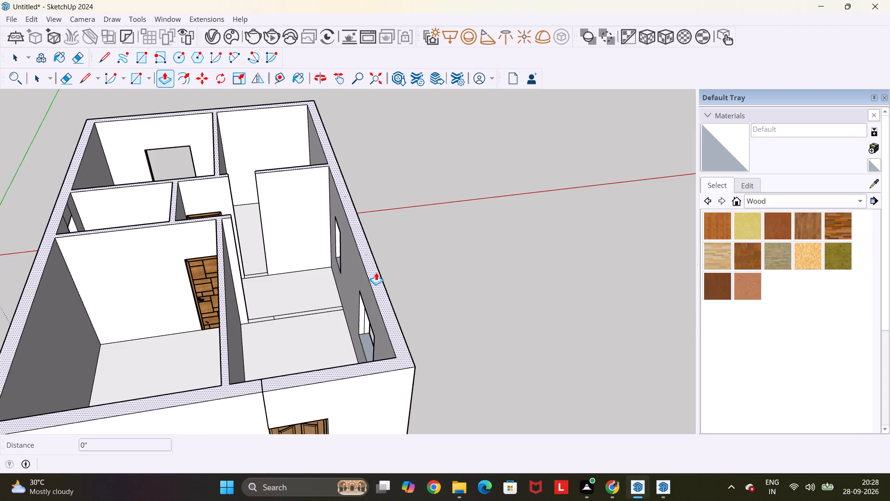
left_click(376, 272)
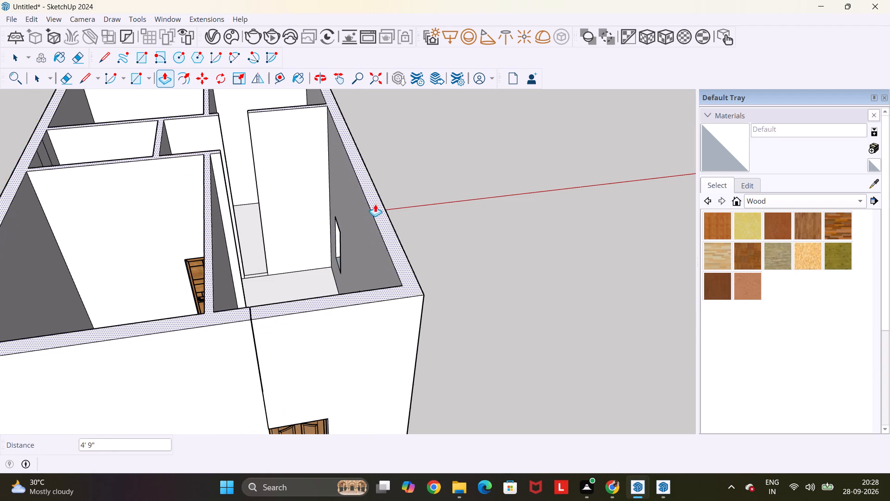
scroll(366, 158, "down", 5)
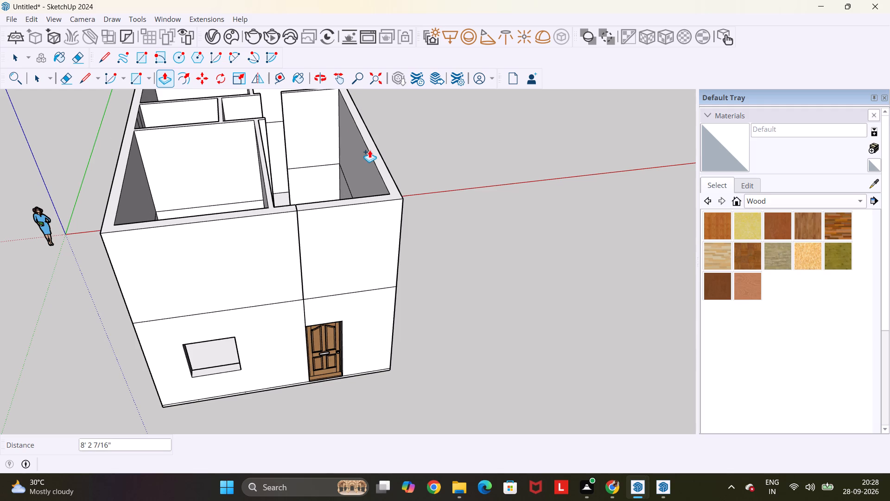
left_click(369, 150)
scroll(370, 150, "down", 4)
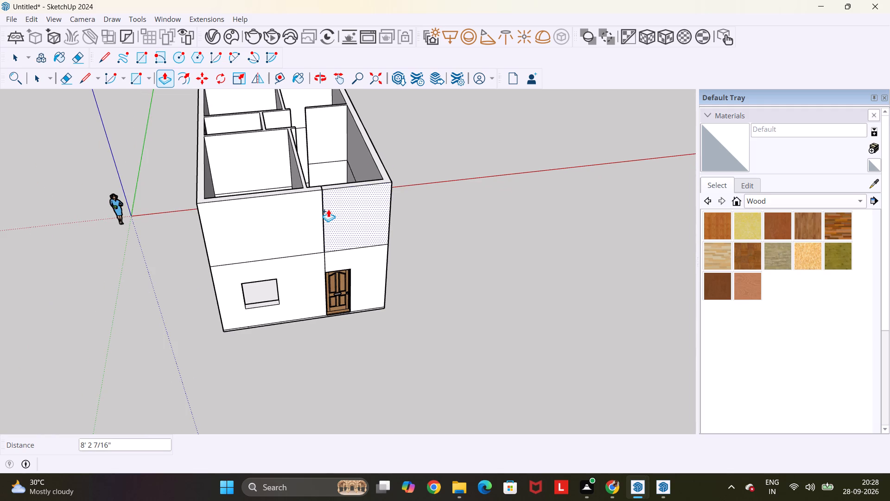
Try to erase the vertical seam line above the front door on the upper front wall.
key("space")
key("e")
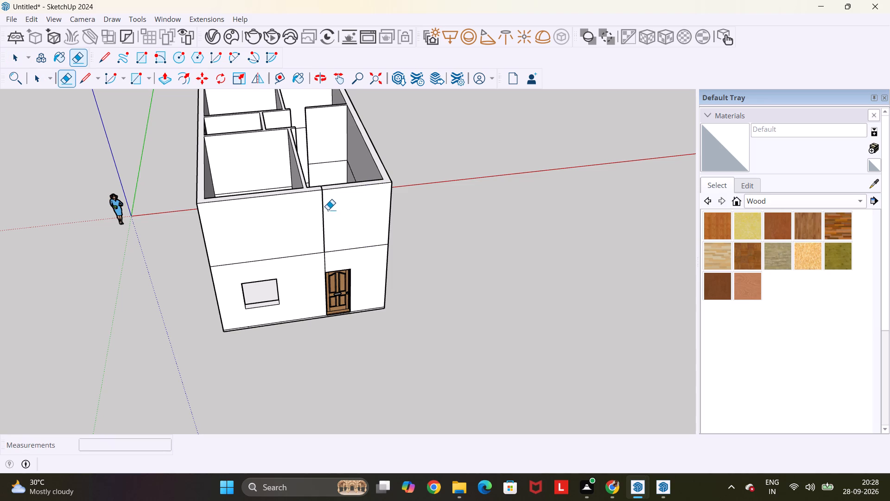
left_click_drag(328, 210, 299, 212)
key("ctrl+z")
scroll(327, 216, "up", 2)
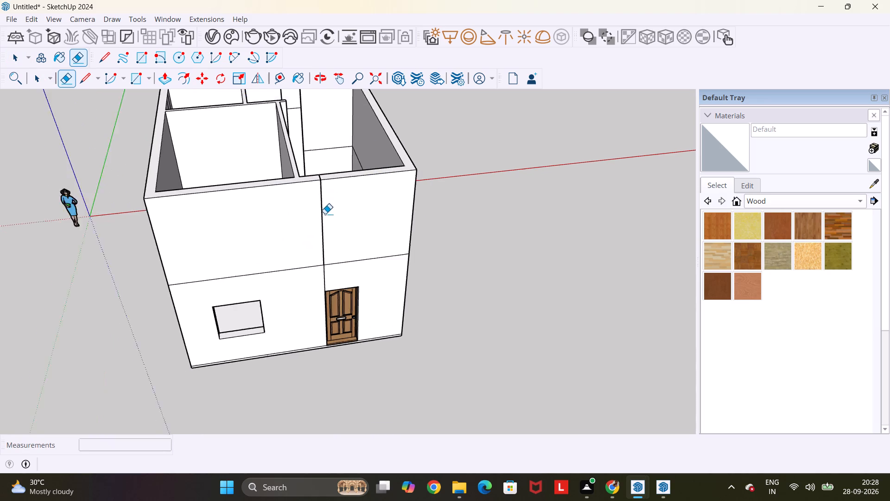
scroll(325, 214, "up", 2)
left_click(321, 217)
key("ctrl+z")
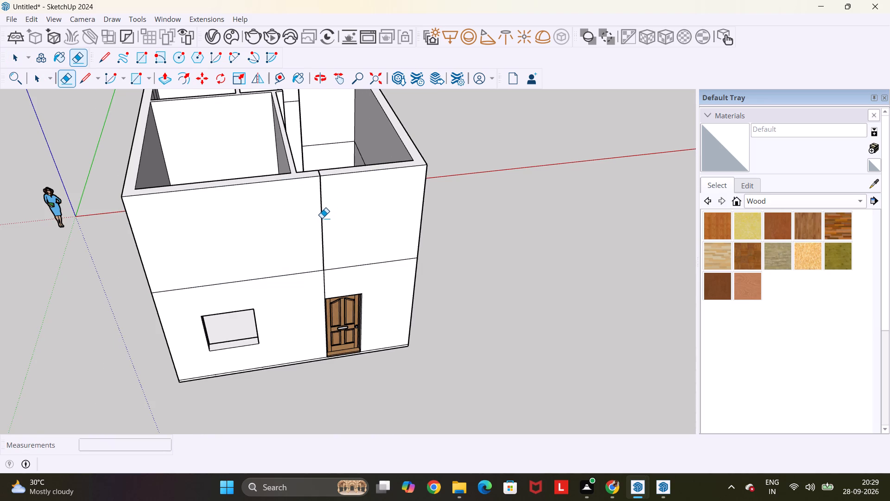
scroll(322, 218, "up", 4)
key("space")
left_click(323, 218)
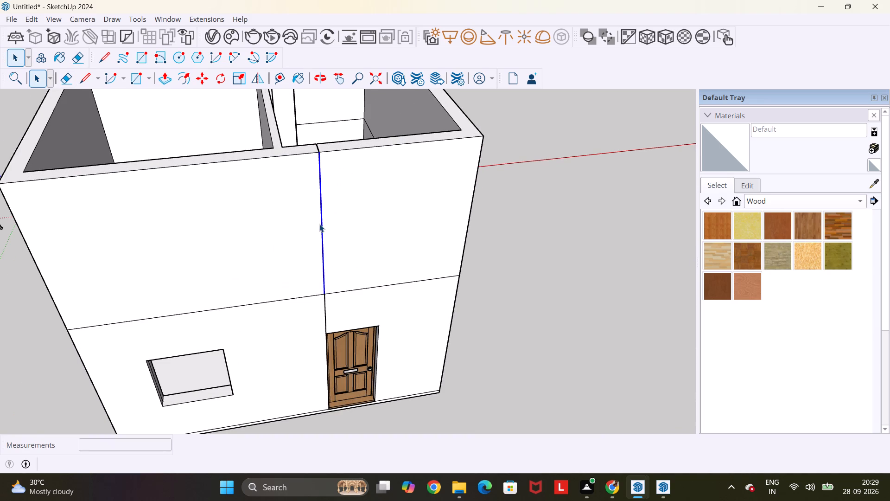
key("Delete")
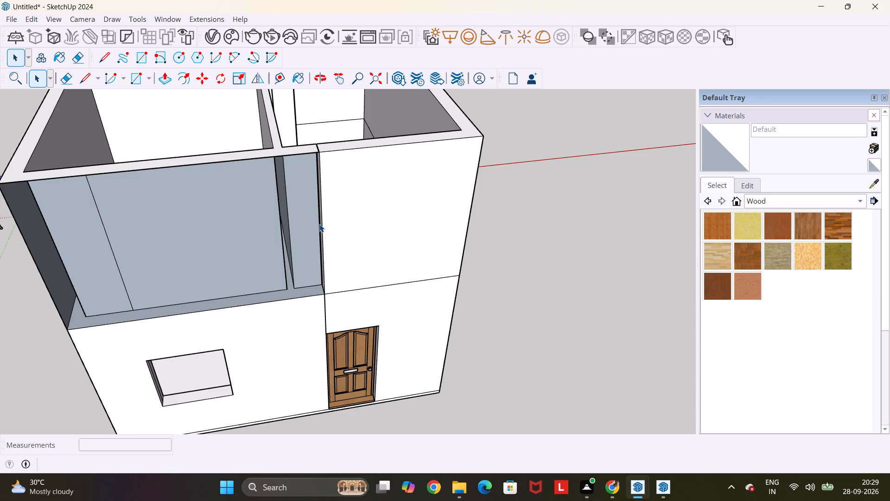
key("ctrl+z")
Push/Pull the thin recessed strip at the front wall's vertical seam by 1/4" to level it with the adjoining wall.
scroll(337, 146, "up", 5)
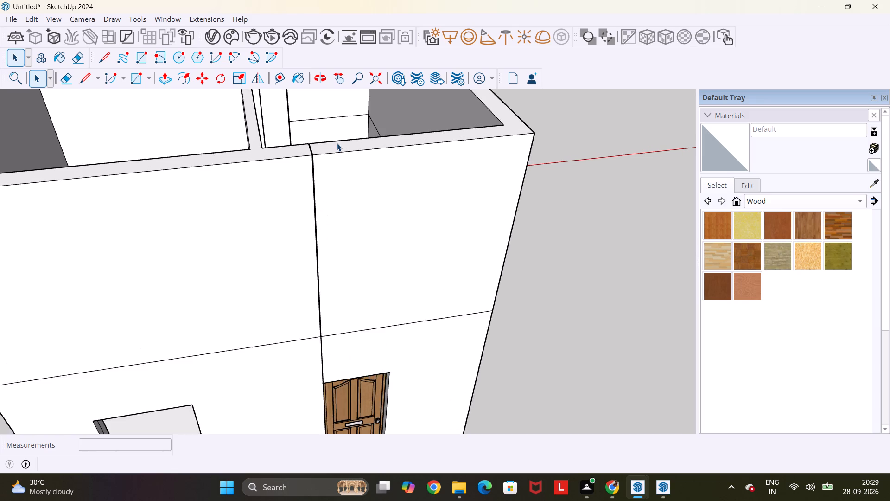
scroll(337, 143, "up", 4)
middle_click_drag(322, 144, 285, 186)
scroll(285, 186, "up", 9)
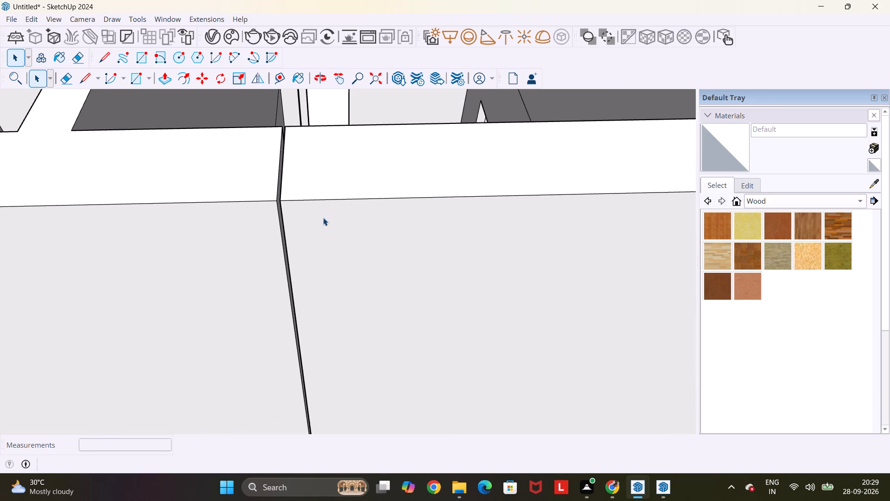
middle_click_drag(329, 220, 410, 199)
scroll(288, 193, "up", 12)
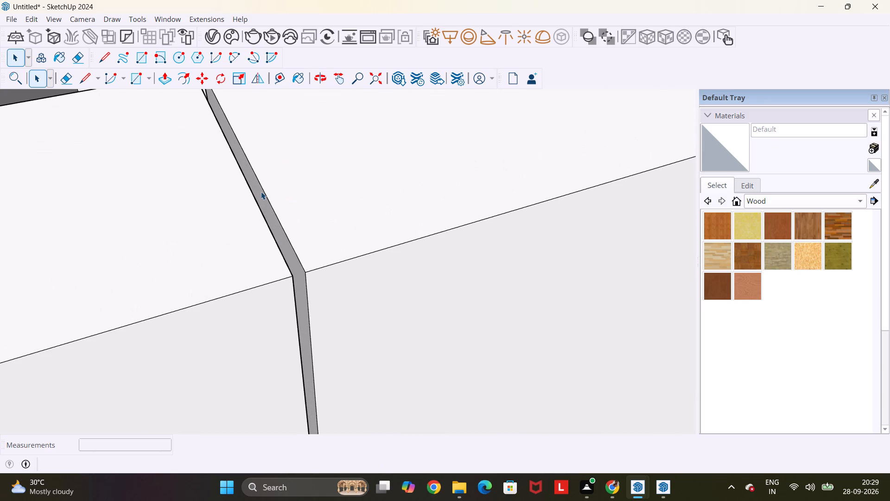
key("p")
scroll(263, 193, "up", 4)
left_click(263, 193)
left_click(166, 229)
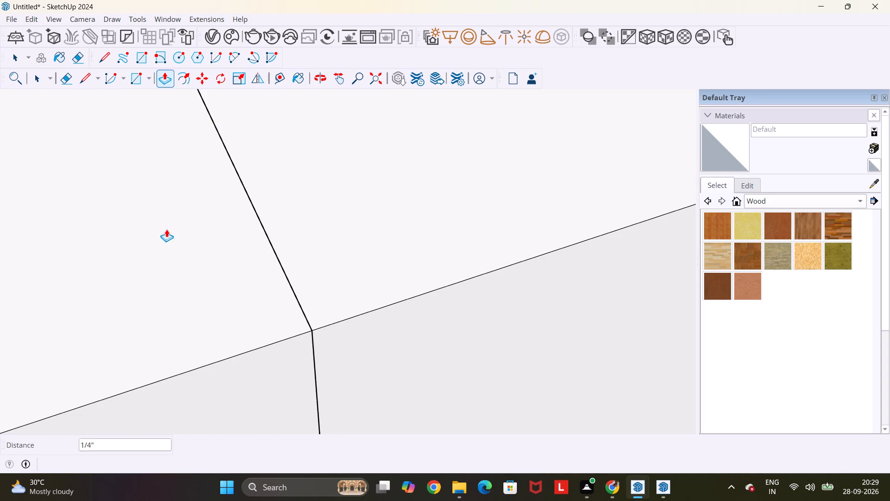
key("Escape")
key("space")
Erase the leftover vertical seam line on the upper front wall and its continuation across the wall top.
scroll(166, 229, "down", 20)
scroll(166, 229, "down", 1)
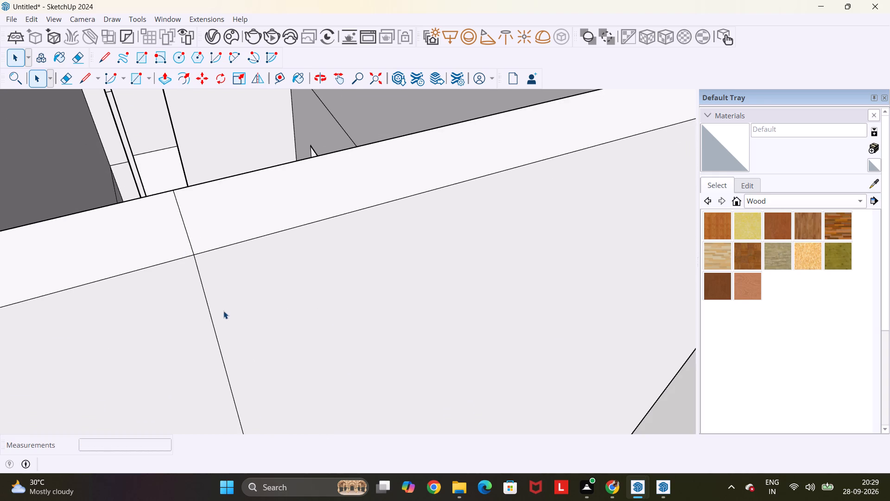
key("e")
left_click_drag(235, 318, 129, 359)
left_click_drag(193, 229, 123, 228)
Draw an 8' 2 7/16" vertical line from the midpoint of the front wall's outer top edge down to the horizontal seam.
scroll(123, 228, "down", 4)
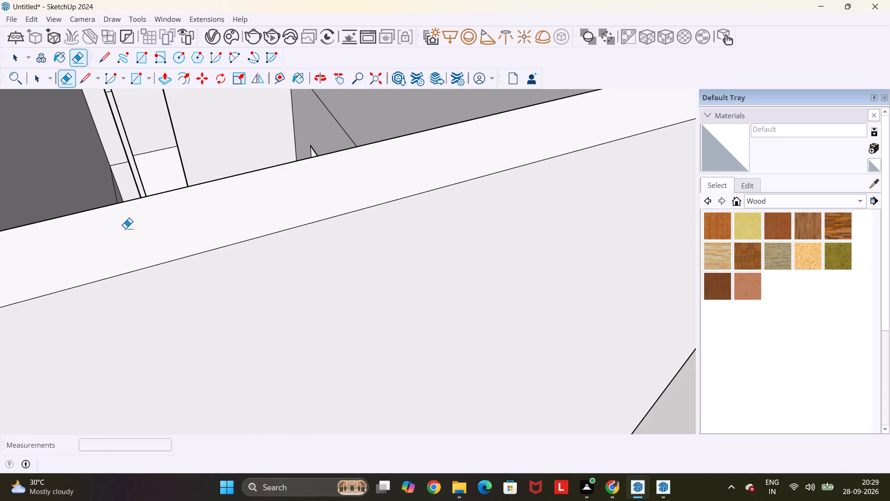
scroll(125, 228, "down", 17)
middle_click_drag(172, 297, 156, 286)
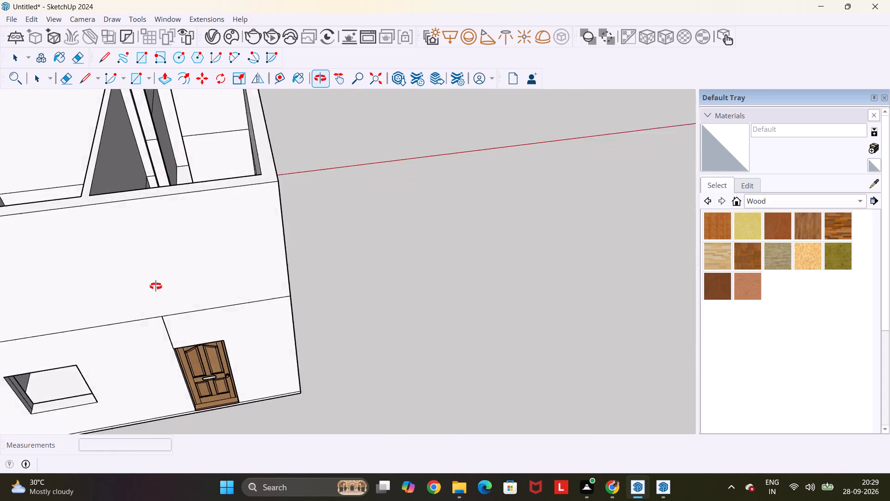
middle_click_drag(156, 286, 237, 258)
scroll(237, 258, "down", 10)
middle_click_drag(229, 280, 137, 238)
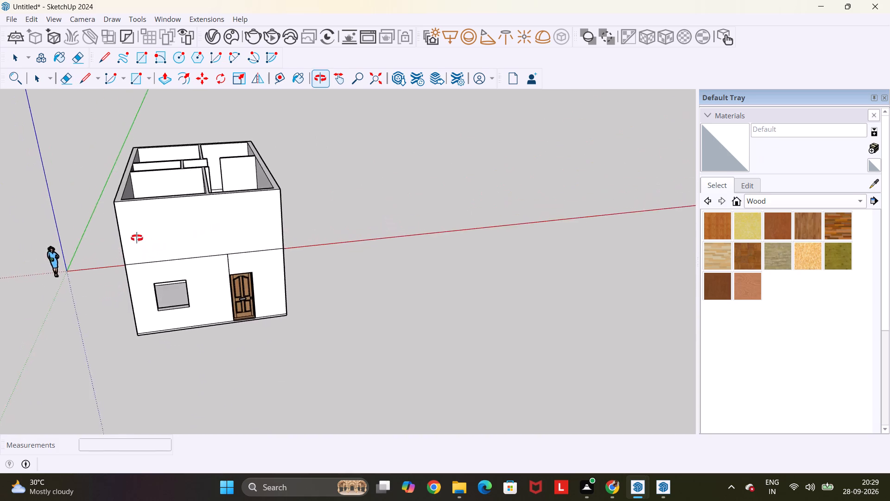
middle_click_drag(137, 238, 125, 235)
scroll(125, 235, "up", 8)
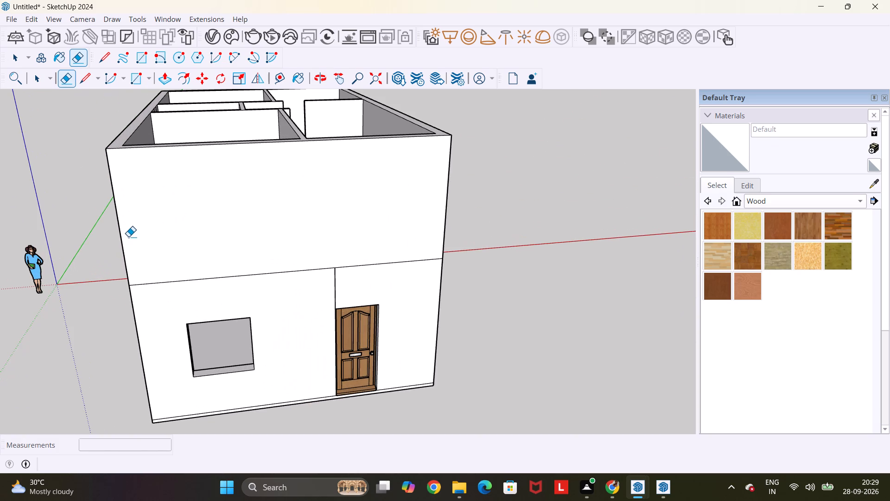
key("l")
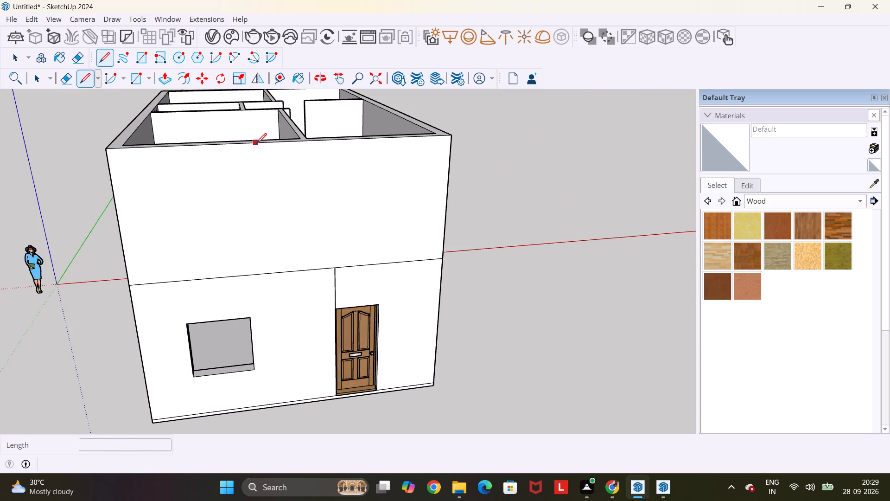
left_click(292, 141)
scroll(291, 225, "up", 4)
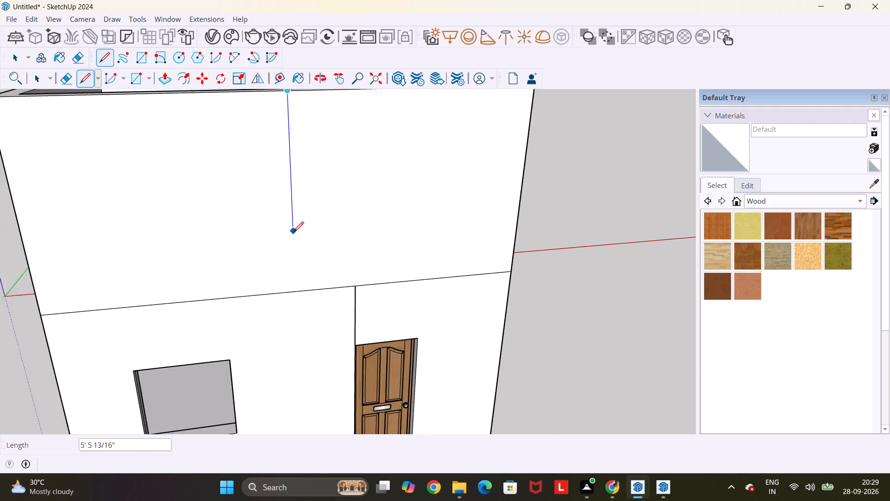
scroll(293, 232, "up", 1)
left_click(292, 297)
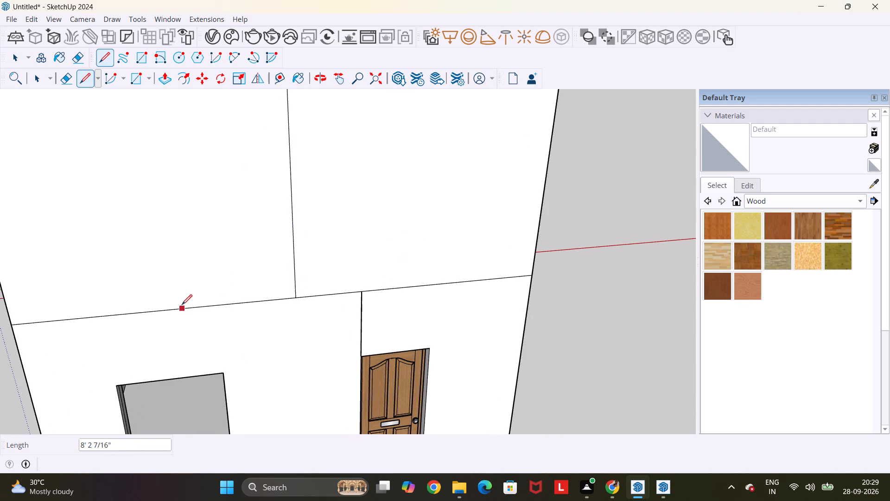
Draw two sloping lines, each about 10' 9 11/16" long, from the horizontal seam's ends to one apex on the vertical line.
scroll(182, 305, "down", 5)
left_click(75, 316)
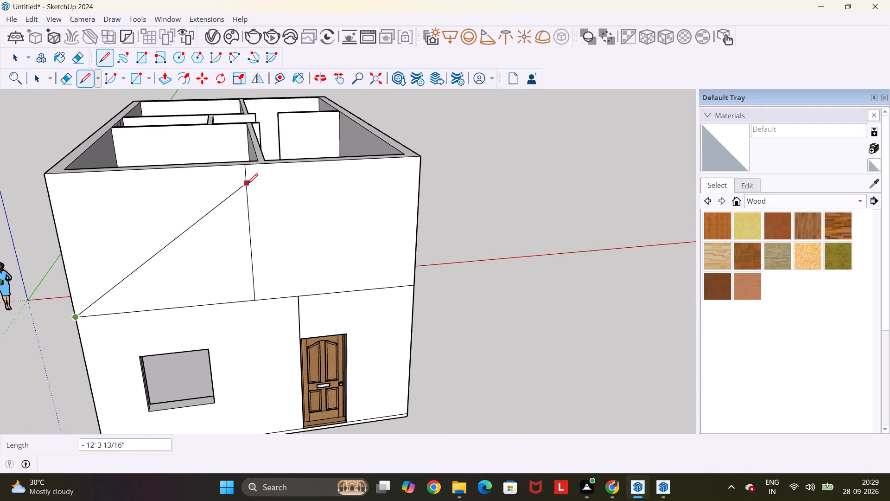
left_click(249, 234)
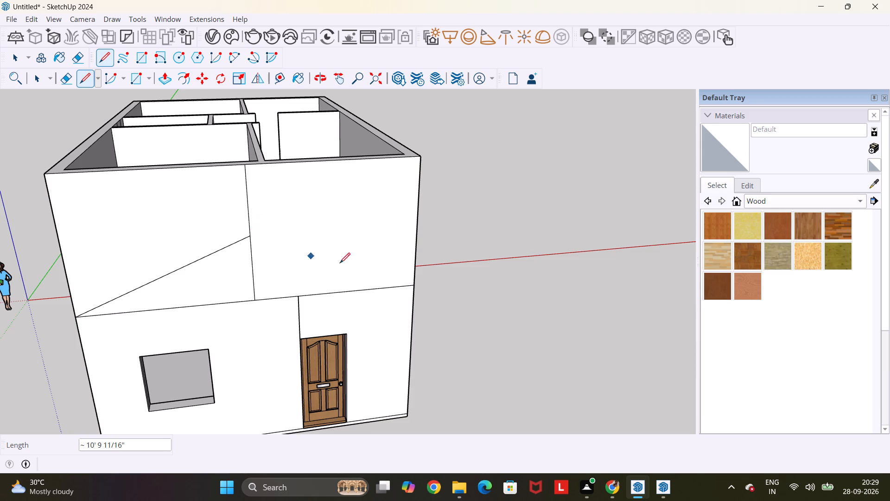
left_click(414, 284)
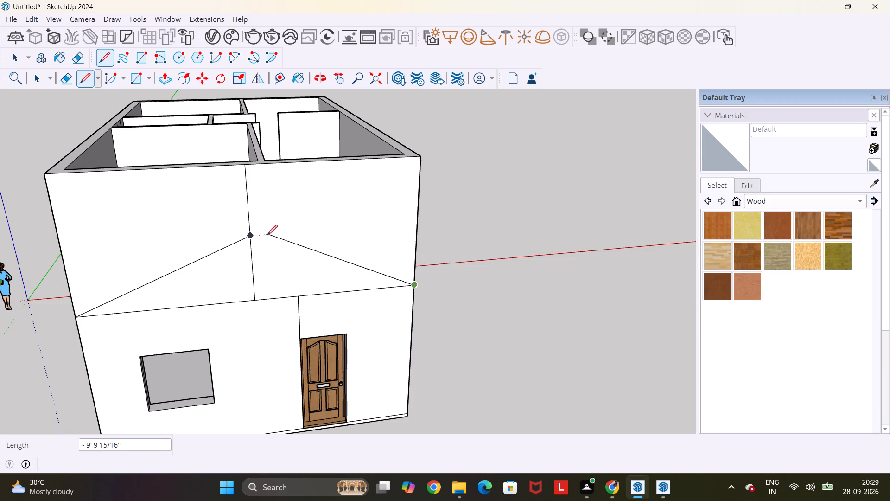
left_click(251, 236)
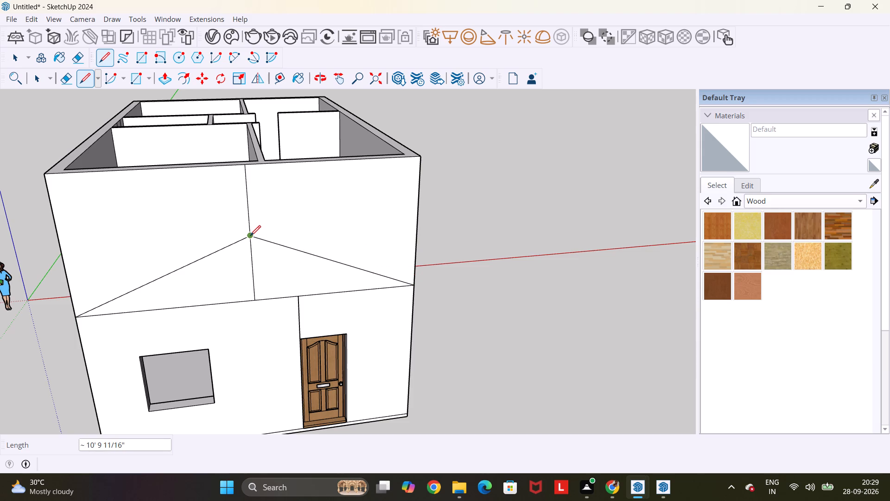
key("Escape")
key("space")
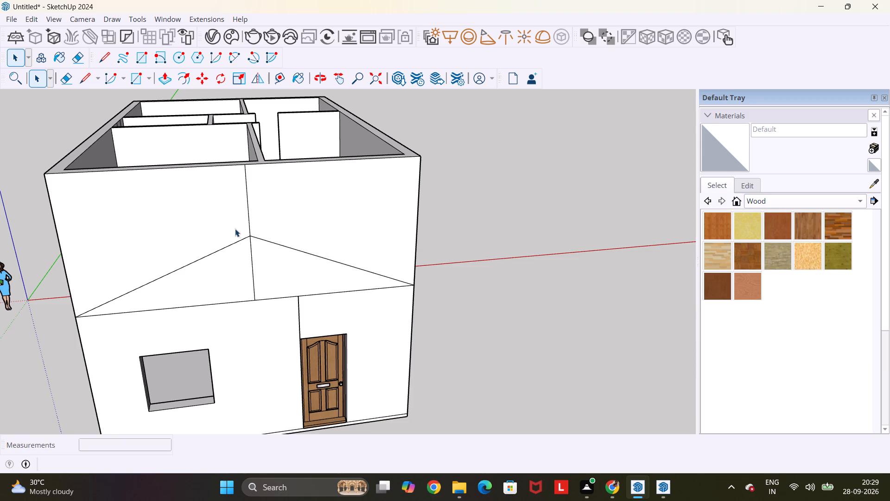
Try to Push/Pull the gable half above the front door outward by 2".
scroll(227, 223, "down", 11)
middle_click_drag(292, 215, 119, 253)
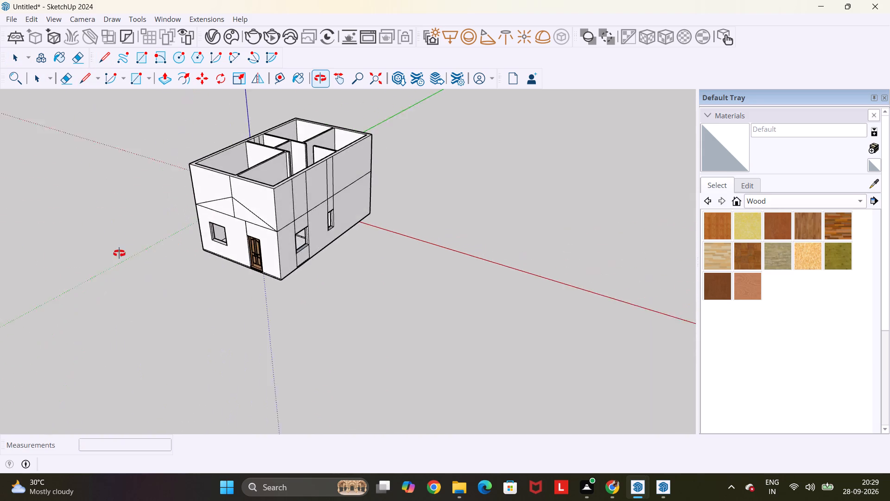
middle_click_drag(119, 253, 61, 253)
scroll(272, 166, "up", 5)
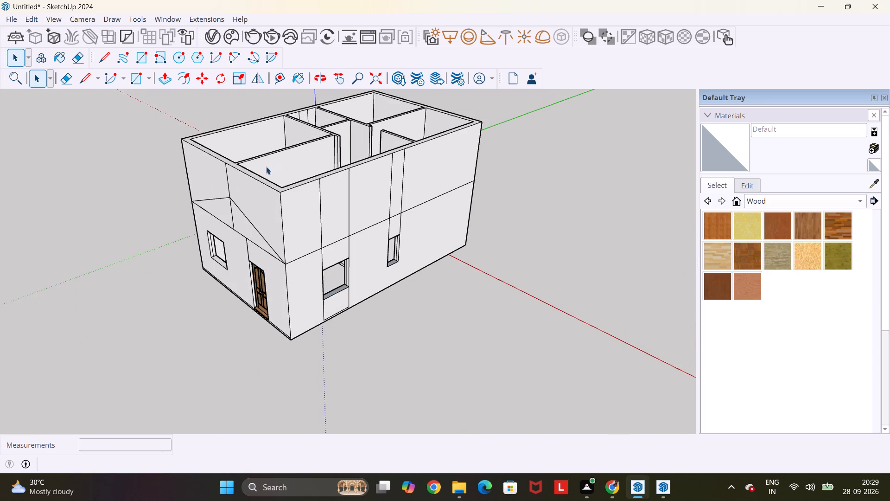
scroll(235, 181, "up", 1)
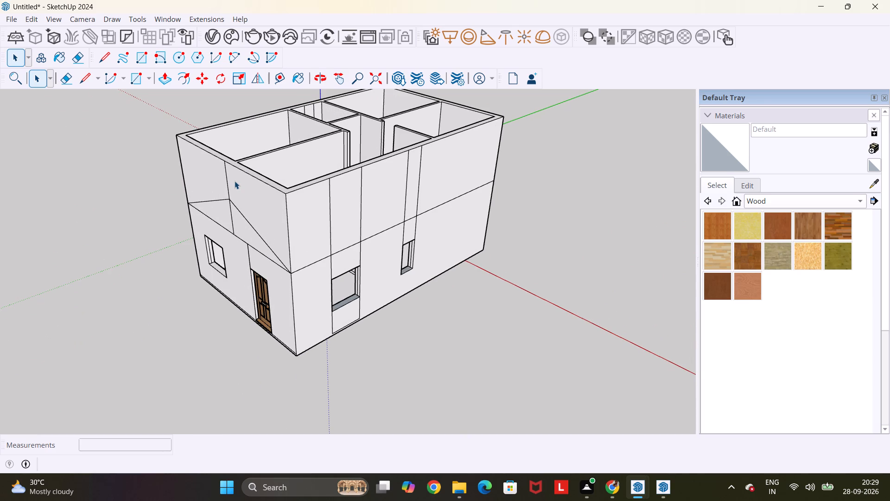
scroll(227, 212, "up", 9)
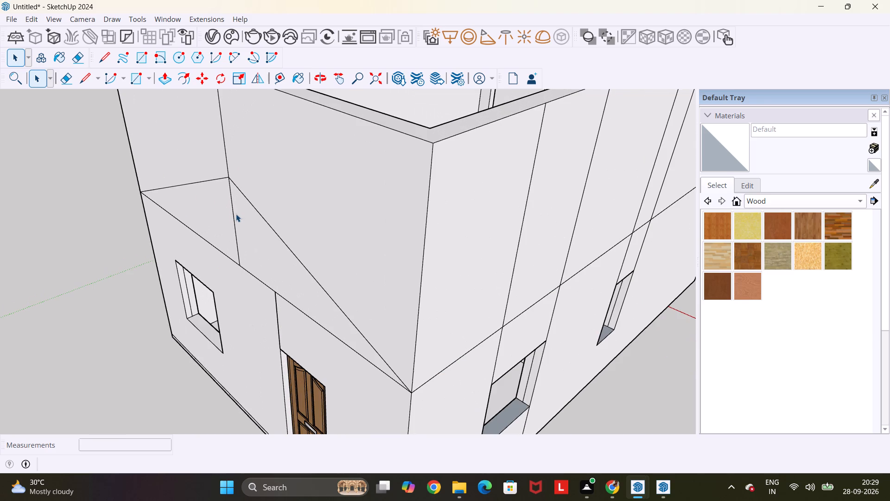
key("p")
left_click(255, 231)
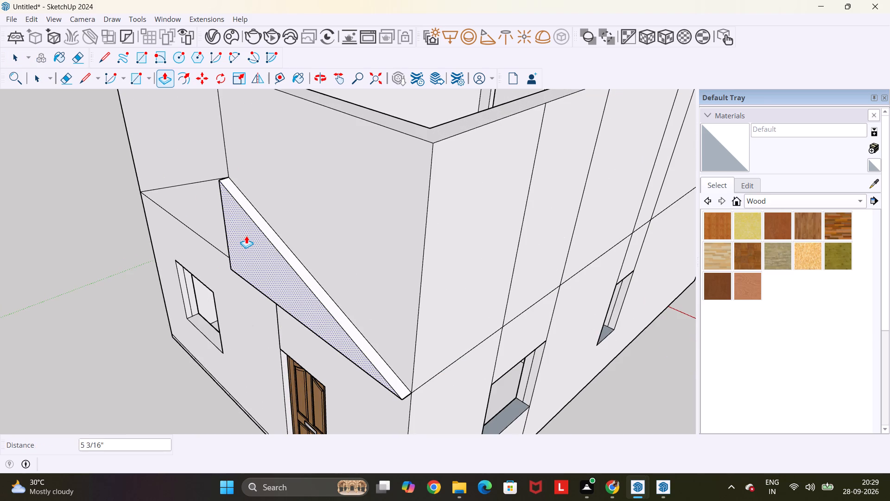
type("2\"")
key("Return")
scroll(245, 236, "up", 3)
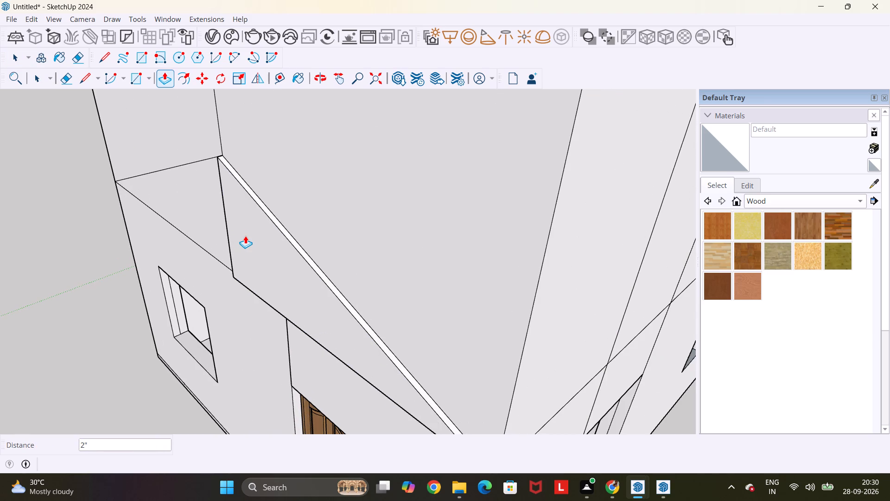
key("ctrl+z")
Push/Pull both halves of the front gable triangle outward by 2'.
left_click(261, 234)
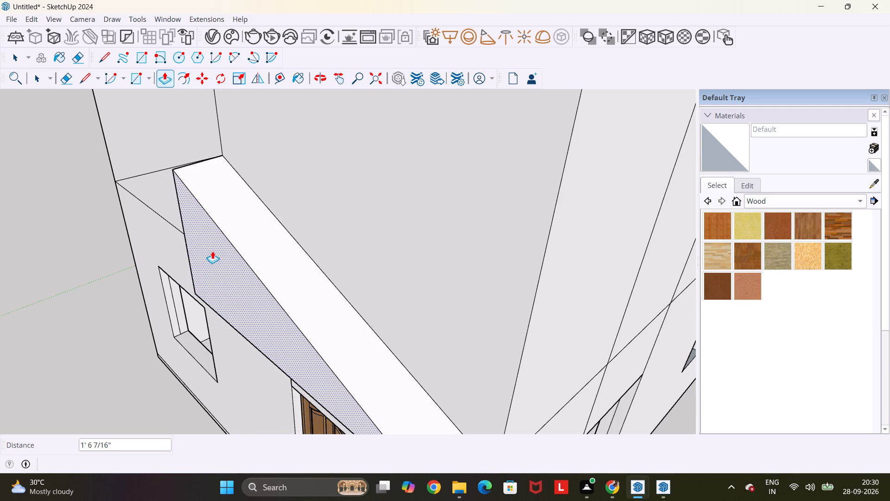
type("2'")
key("Return")
scroll(212, 251, "down", 5)
double_click(164, 202)
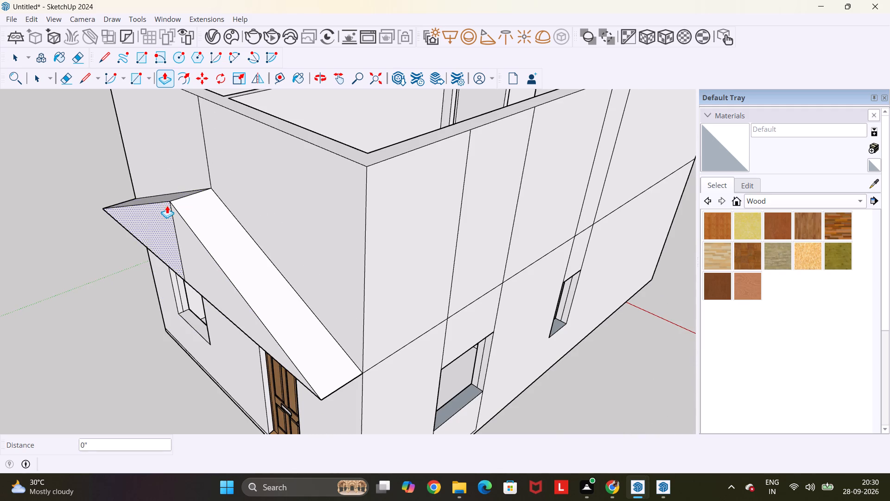
Examine the projecting front gable from the front, the side and above.
scroll(167, 206, "up", 4)
middle_click_drag(171, 217, 316, 147)
scroll(316, 147, "down", 6)
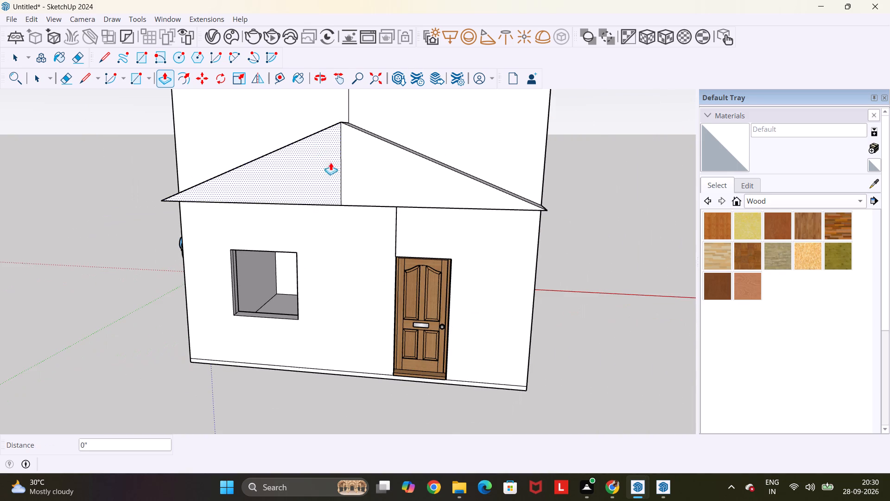
middle_click_drag(601, 189, 422, 180)
scroll(315, 182, "up", 4)
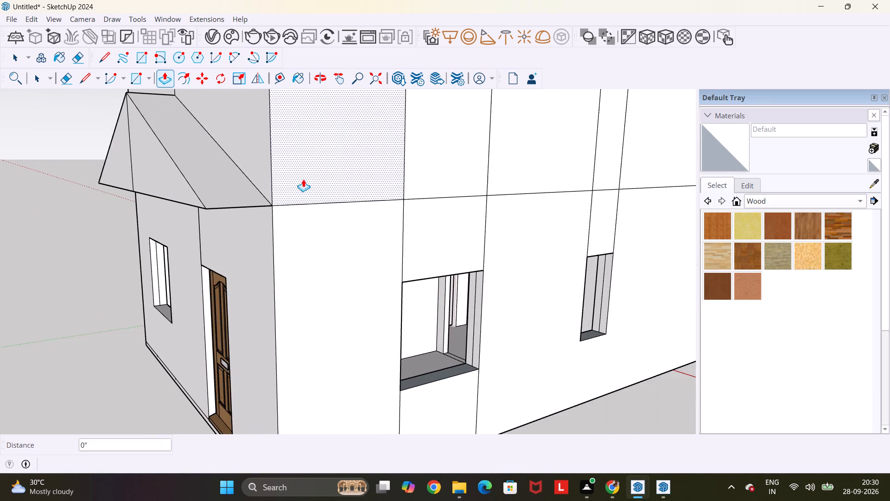
scroll(286, 187, "down", 1)
middle_click_drag(298, 195, 456, 246)
scroll(456, 246, "down", 11)
middle_click_drag(513, 153, 437, 187)
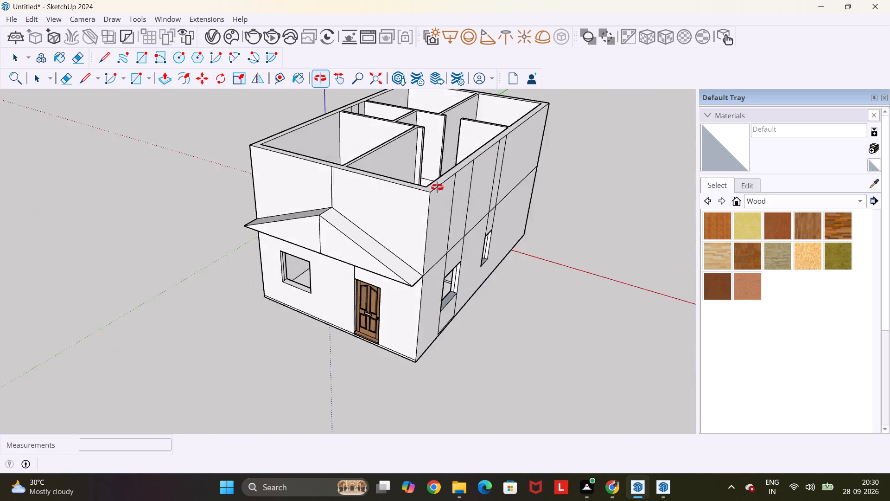
middle_click_drag(437, 187, 416, 203)
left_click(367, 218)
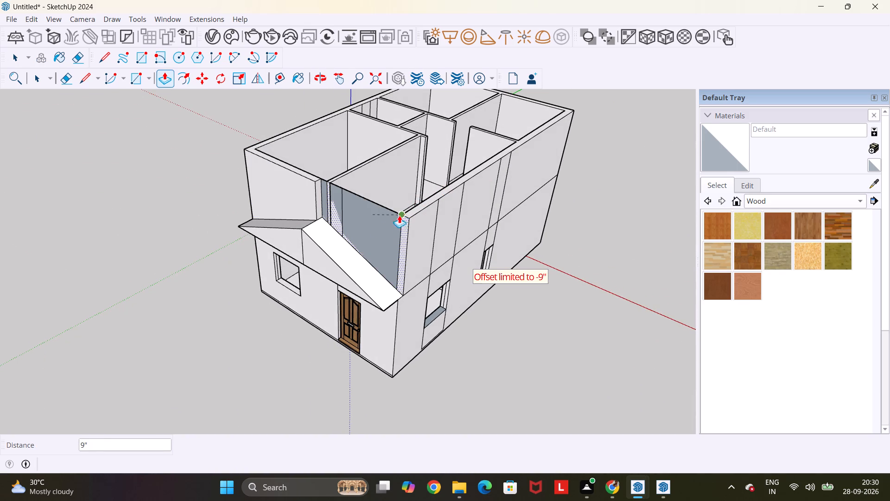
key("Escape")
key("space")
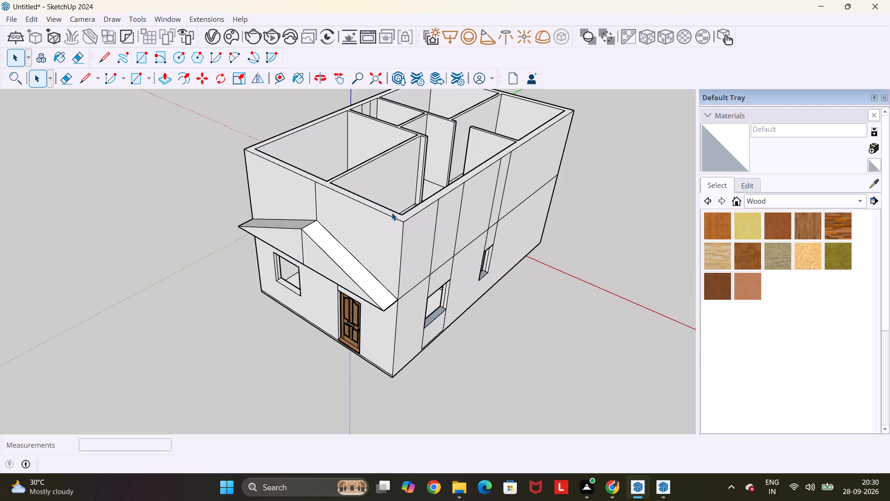
Undo the front gable and the upward wall extension, and redo the removal of the guide lines.
scroll(392, 212, "down", 4)
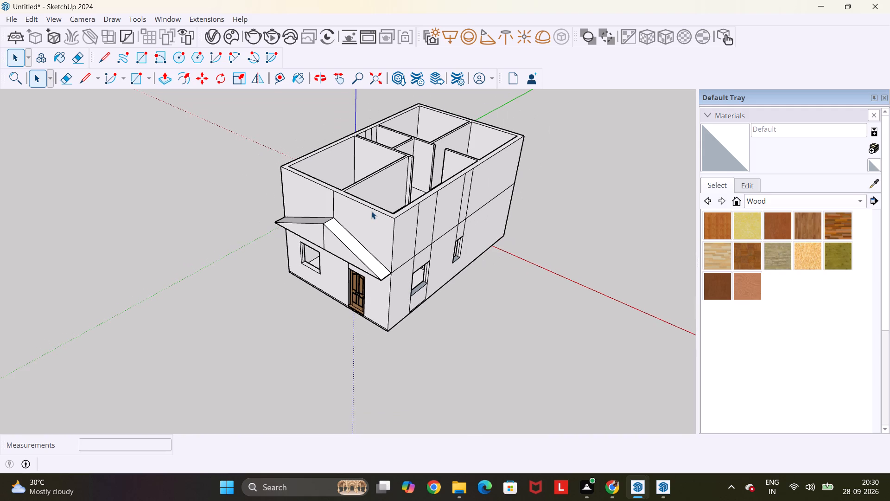
key("ctrl+z")
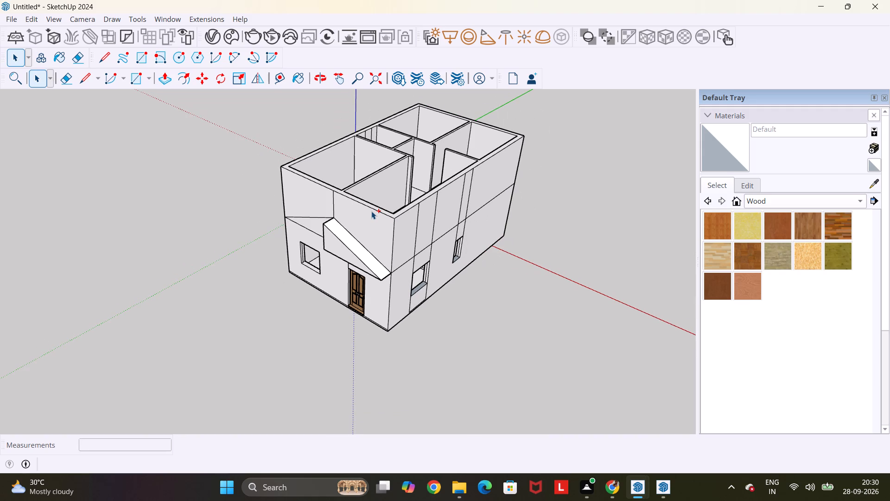
key("ctrl+z")
key("ctrl+z")
key("ctrl+z")
key("ctrl+z")
key("ctrl+z")
key("ctrl+z")
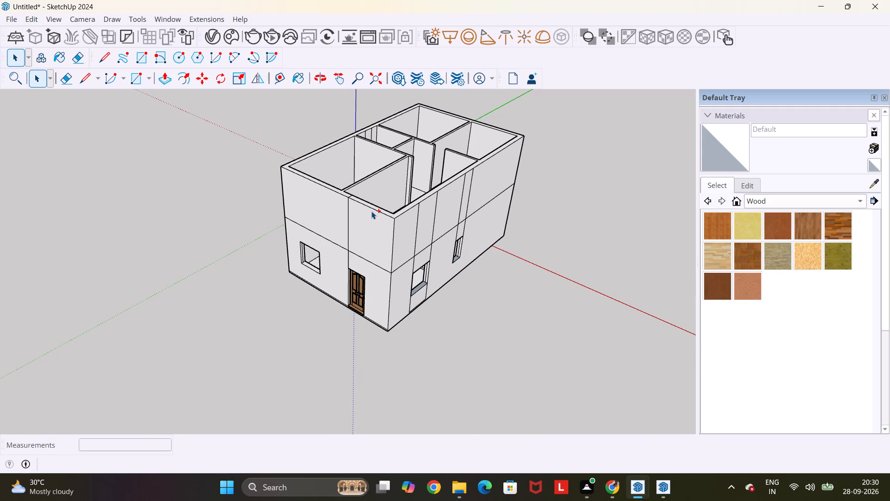
key("ctrl+z")
key("ctrl+z")
key("ctrl+z")
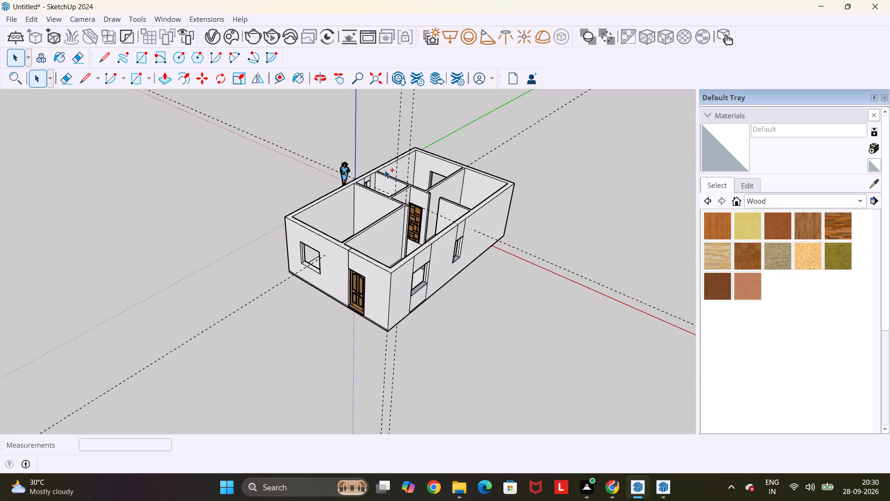
key("ctrl+y")
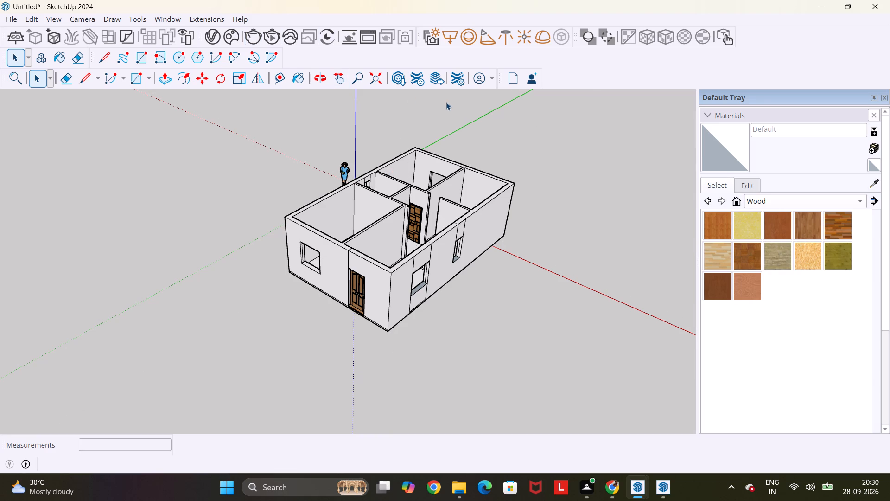
middle_click_drag(446, 102, 273, 147)
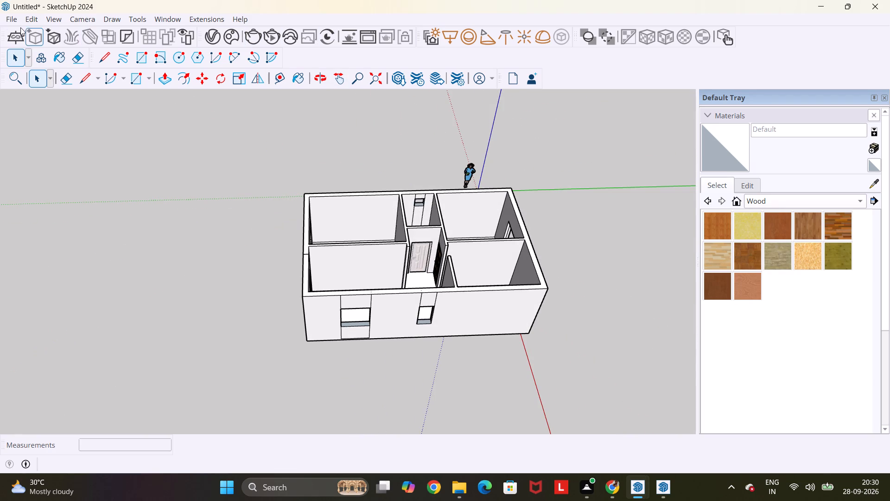
left_click(25, 23)
left_click(58, 133)
Draw an upright rotated rectangle 20' long and 3" high on the outer top edge of the rear wall.
scroll(466, 176, "up", 4)
scroll(400, 173, "down", 2)
key("r")
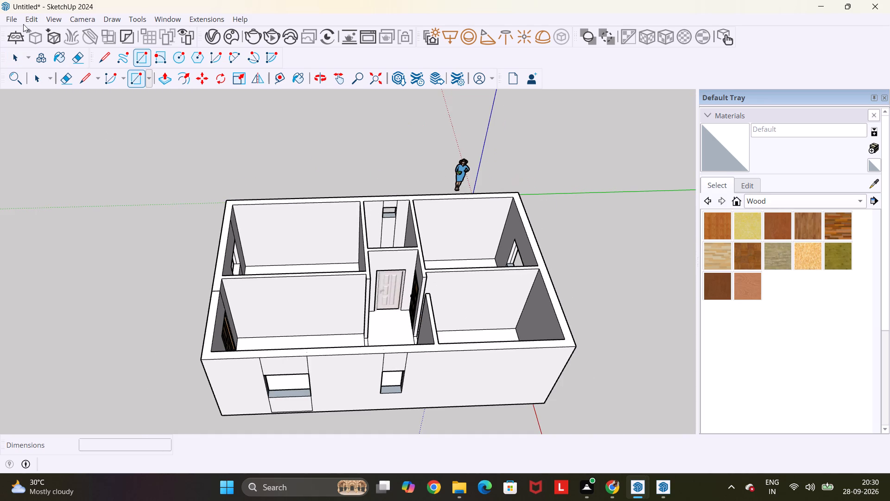
left_click(159, 59)
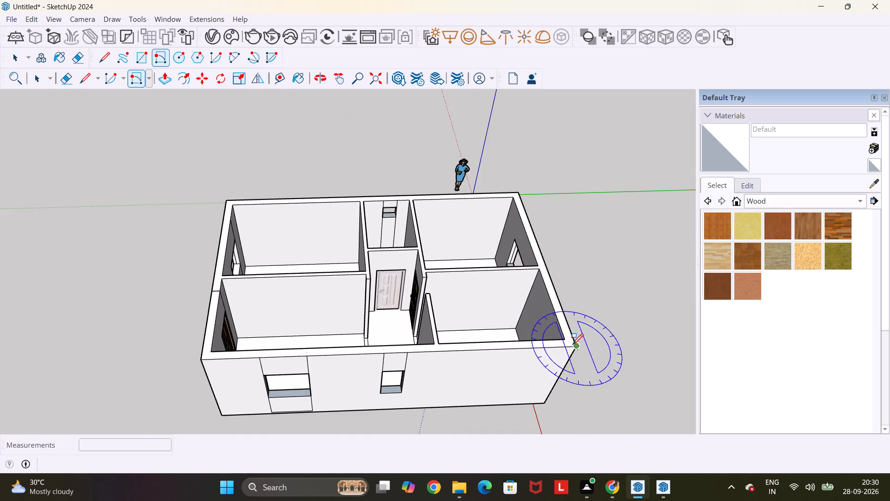
left_click(576, 346)
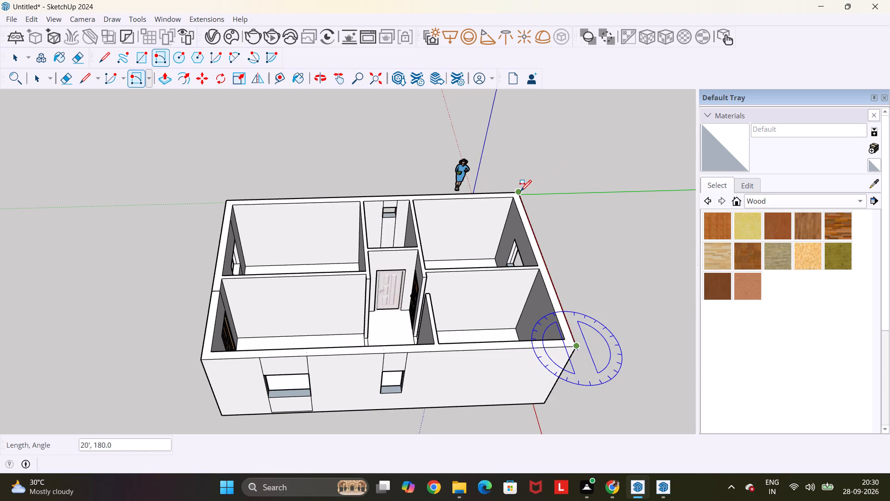
scroll(520, 191, "up", 5)
left_click(518, 191)
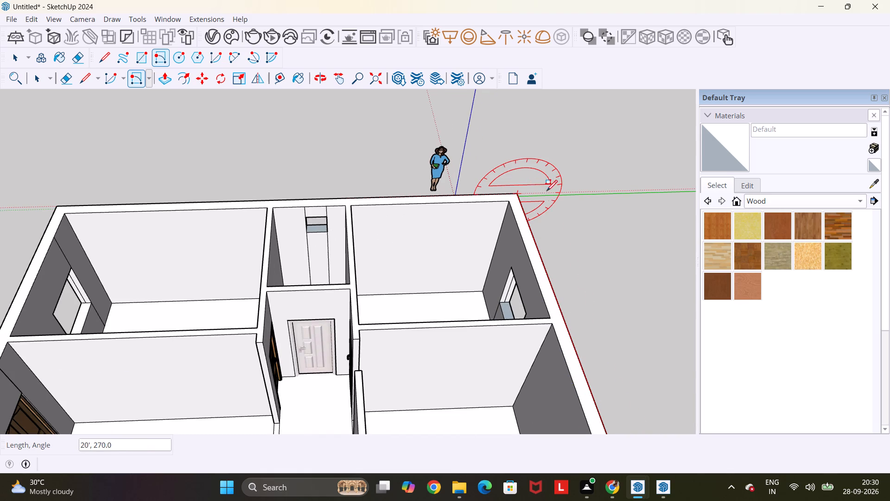
middle_click_drag(534, 185, 765, 114)
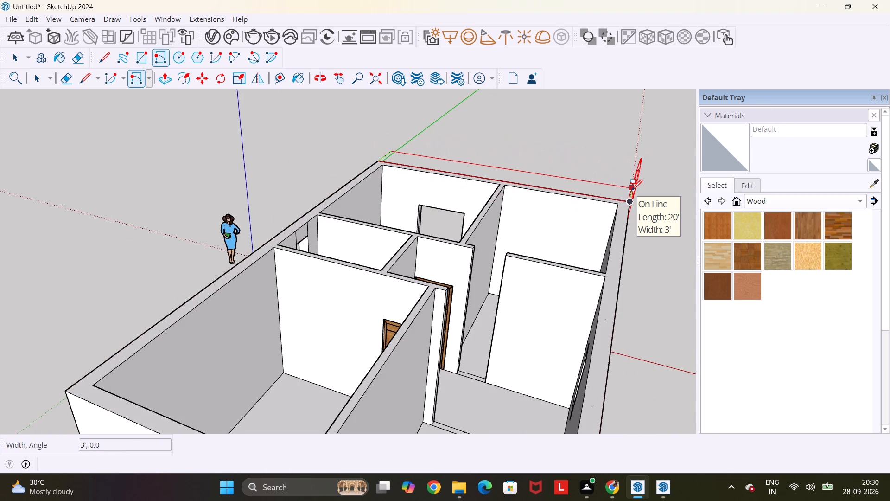
middle_click_drag(631, 190, 328, 125)
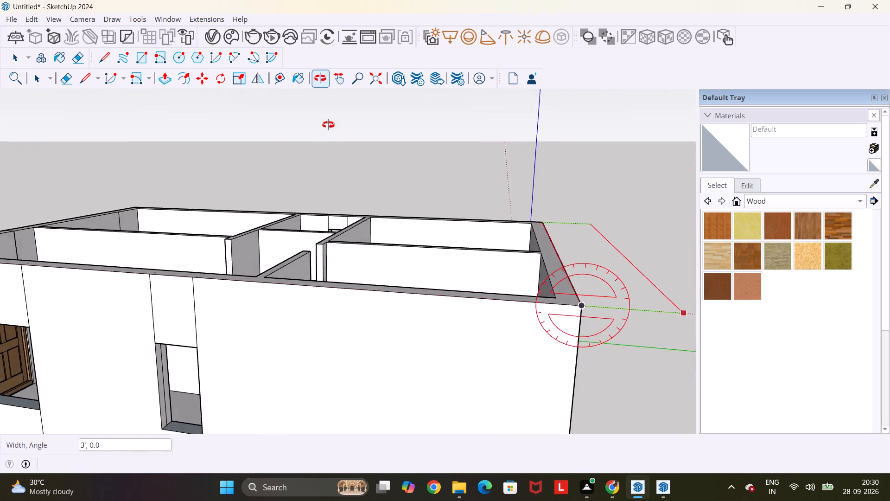
middle_click_drag(328, 125, 317, 118)
scroll(317, 118, "up", 1)
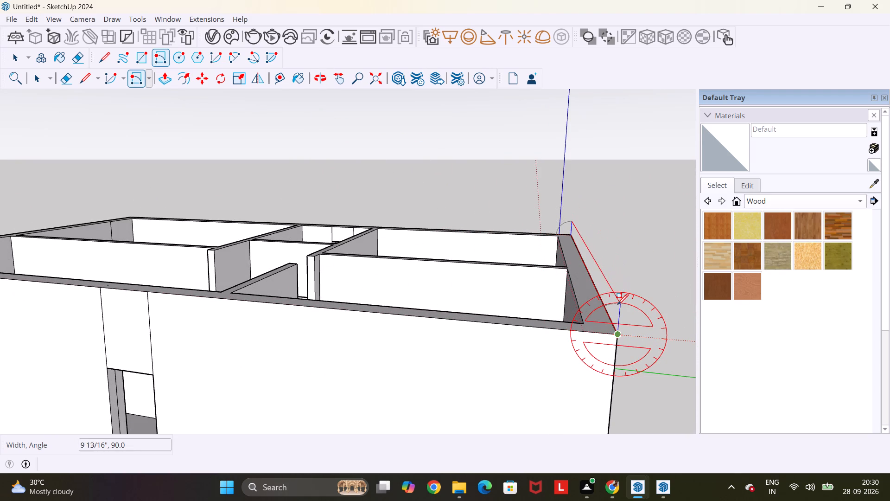
type("3\"")
key("Return")
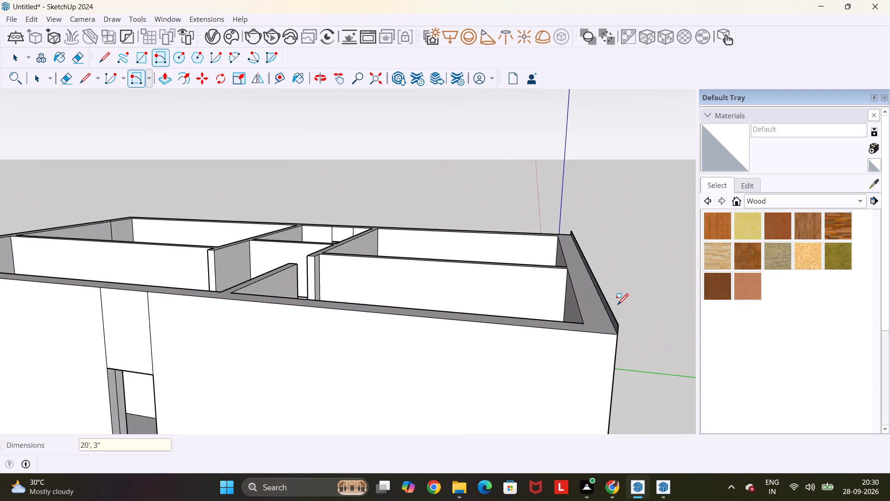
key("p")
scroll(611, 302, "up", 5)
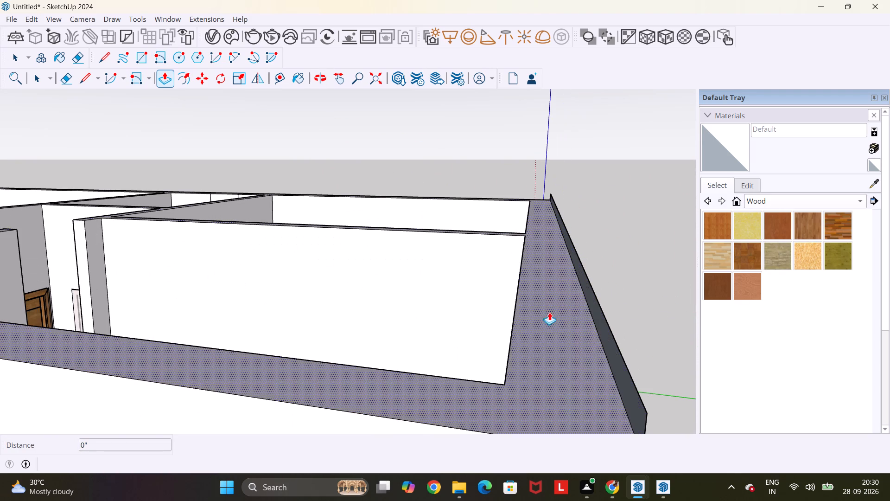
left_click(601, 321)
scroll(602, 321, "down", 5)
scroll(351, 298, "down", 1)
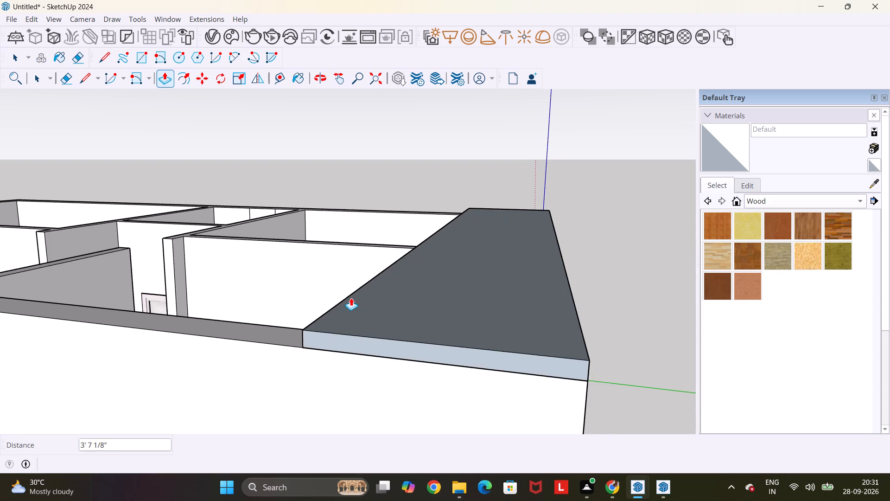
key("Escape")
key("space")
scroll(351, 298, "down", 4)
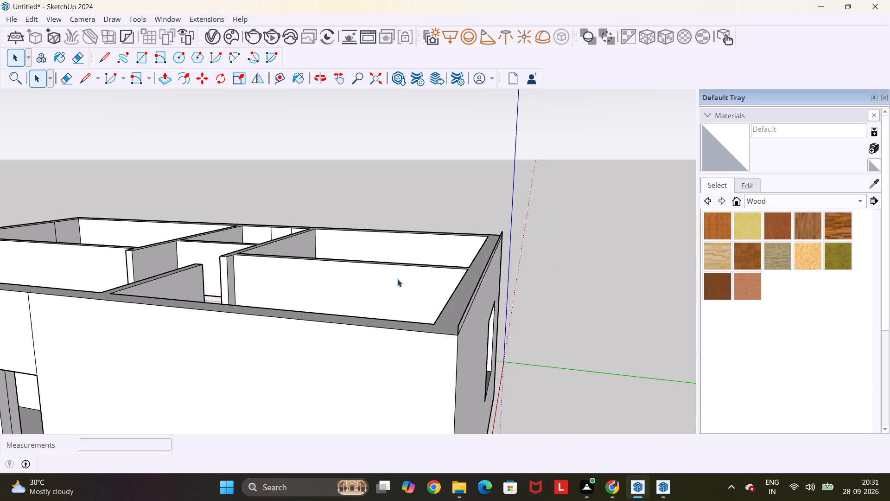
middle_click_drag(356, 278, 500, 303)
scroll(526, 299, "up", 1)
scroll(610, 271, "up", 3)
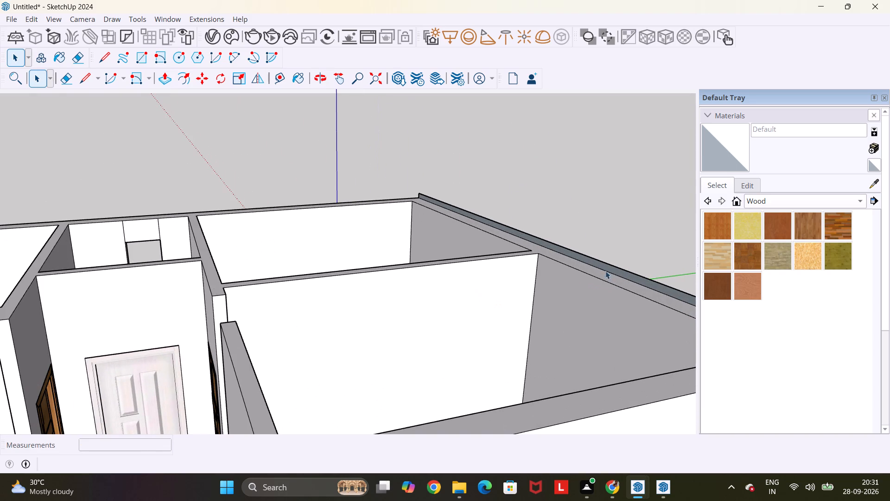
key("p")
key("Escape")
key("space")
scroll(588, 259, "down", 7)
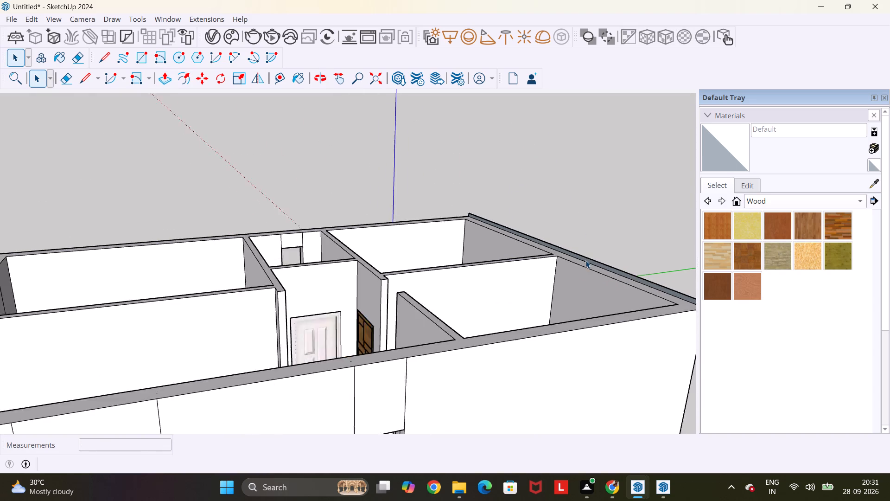
Close the separate door and dining table model windows.
scroll(585, 260, "down", 5)
middle_click_drag(435, 297, 673, 408)
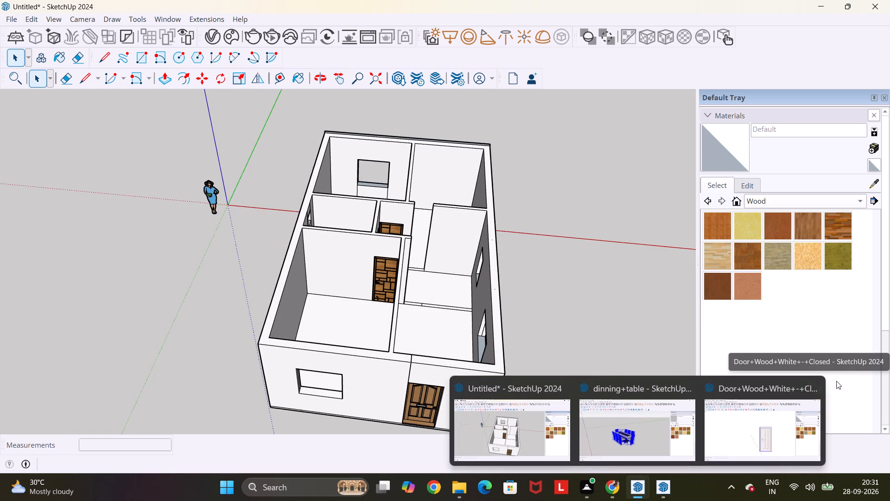
left_click(814, 392)
left_click(747, 387)
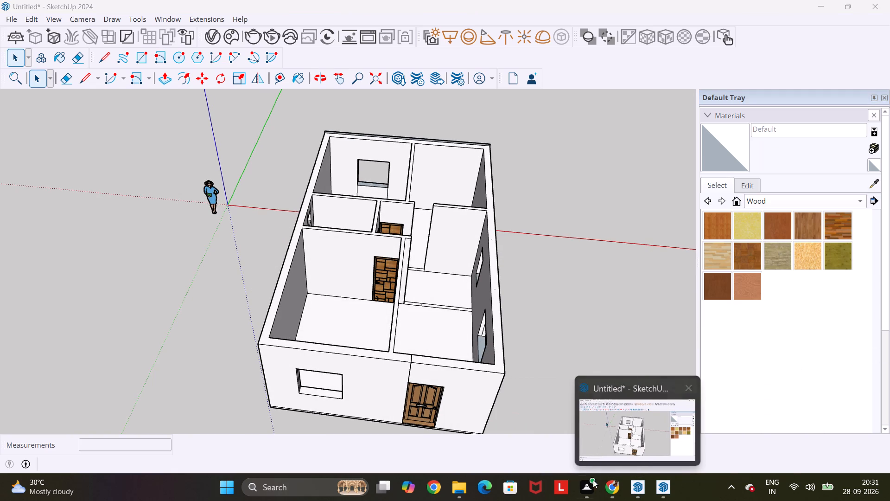
Open the TV+UNIT+2 (1).skp file from the Downloads folder and bring its window forward.
left_click(453, 488)
right_click(196, 122)
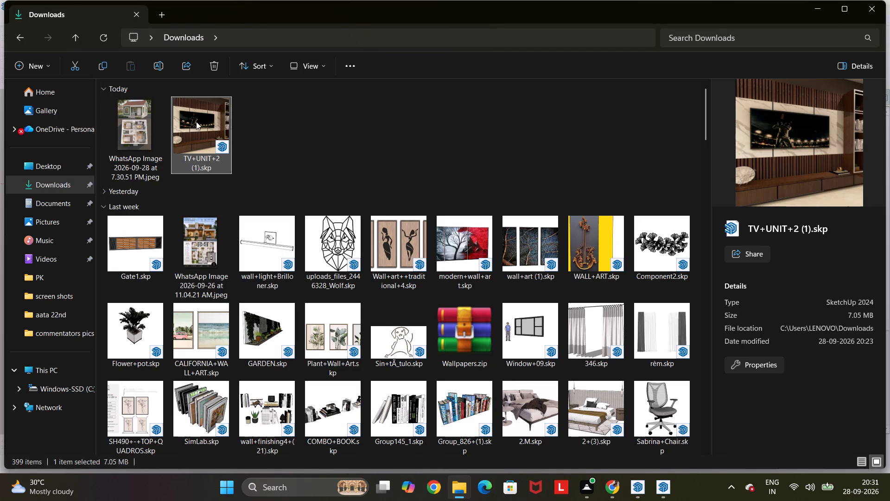
left_click(228, 176)
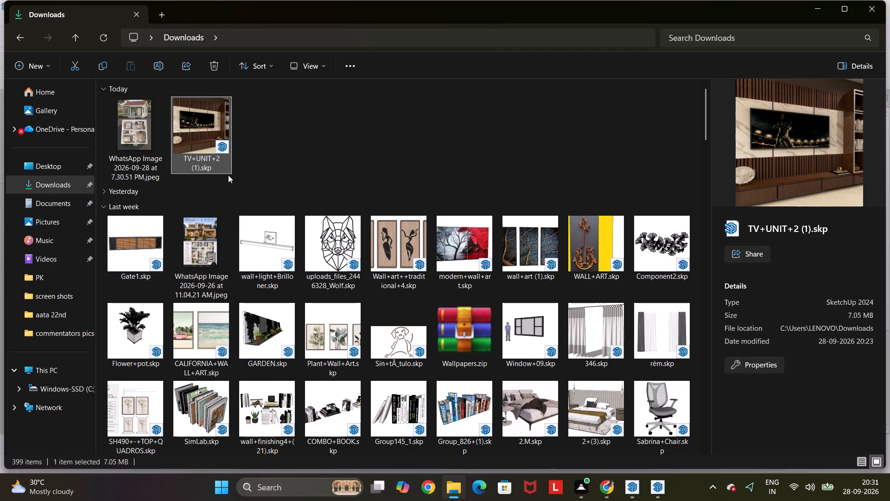
left_click(665, 487)
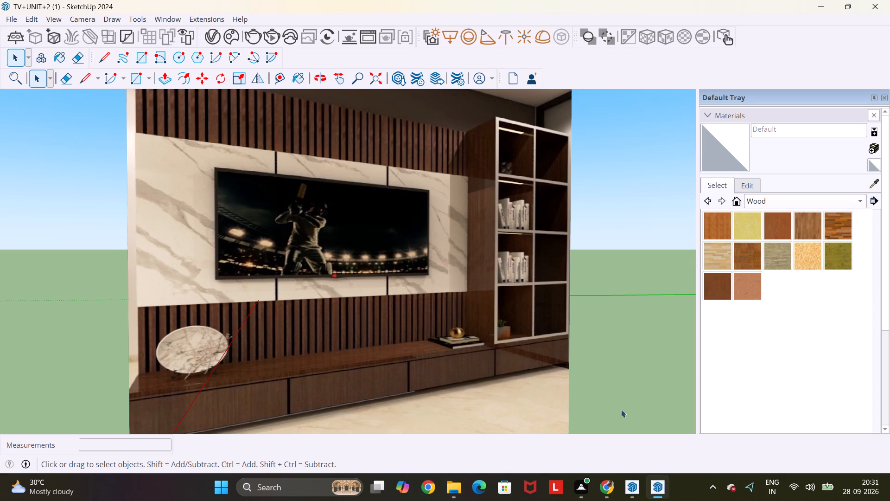
Delete the large reference picture standing in front of the TV unit model.
scroll(557, 324, "down", 6)
scroll(439, 307, "down", 6)
middle_click_drag(373, 313, 350, 329)
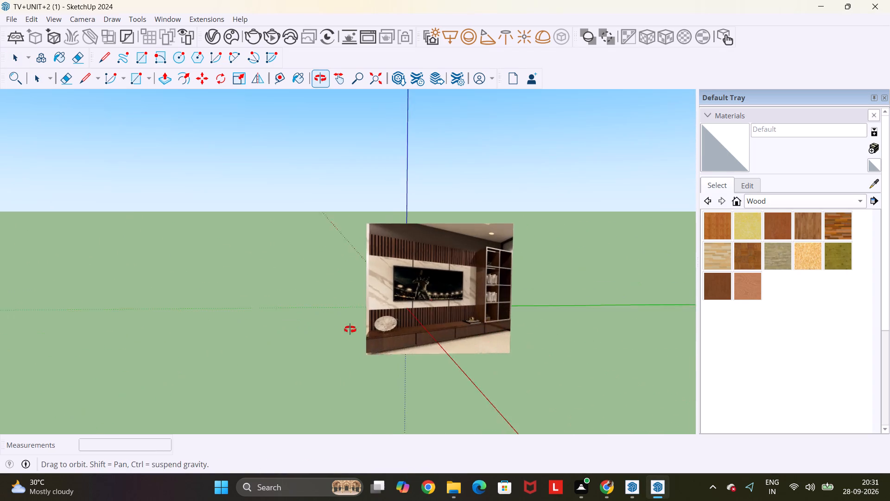
middle_click_drag(350, 329, 352, 322)
scroll(352, 322, "down", 2)
middle_click_drag(316, 307, 569, 334)
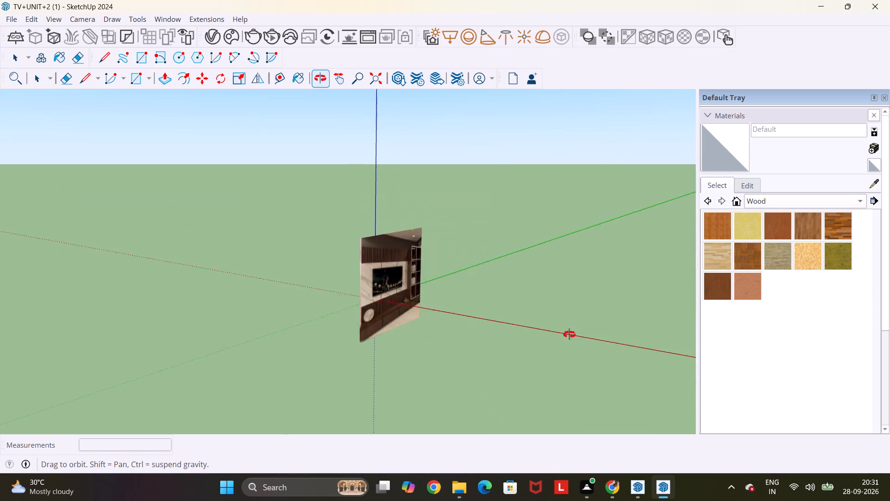
middle_click_drag(569, 334, 857, 269)
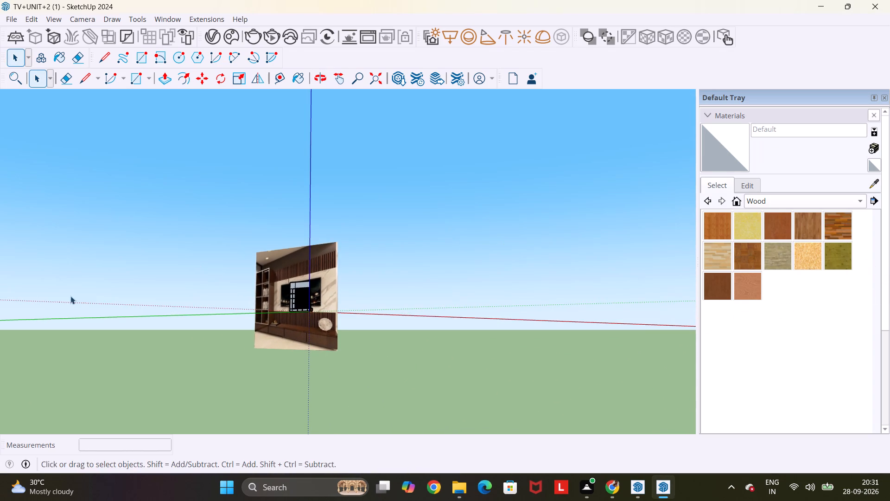
middle_click_drag(70, 296, 468, 321)
scroll(410, 320, "up", 1)
scroll(310, 309, "up", 12)
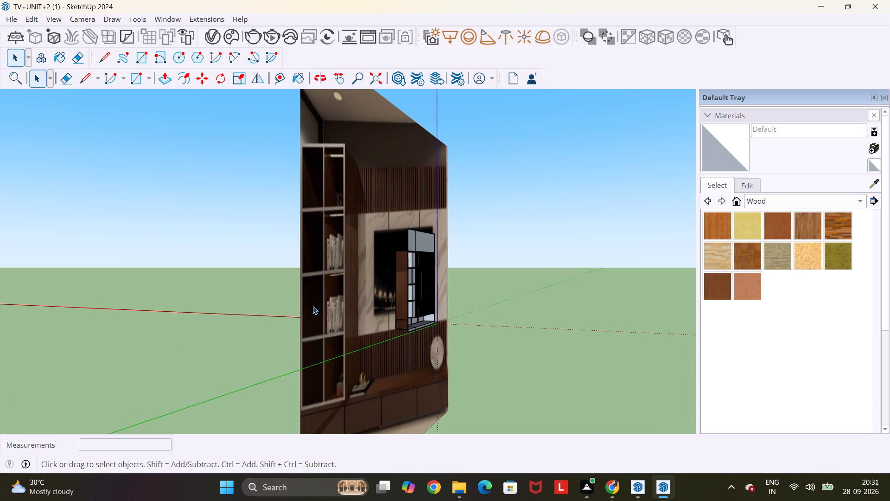
left_click(349, 298)
key("Delete")
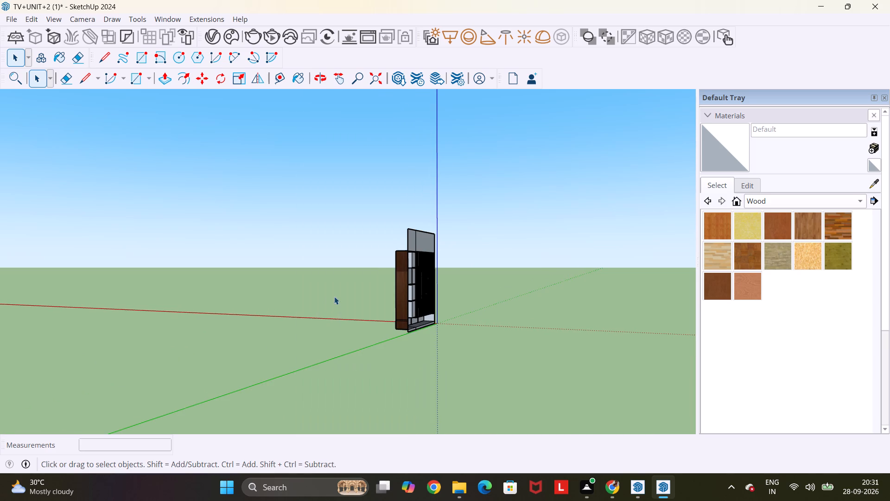
Select the entire TV unit and copy it.
middle_click_drag(224, 281, 619, 303)
scroll(619, 303, "down", 4)
left_click_drag(494, 225, 326, 321)
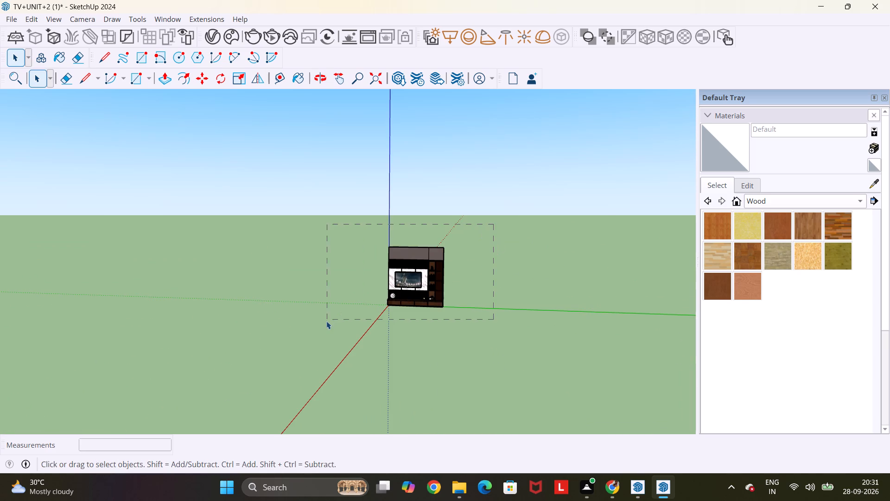
left_click_drag(326, 321, 326, 321)
key("ctrl+c")
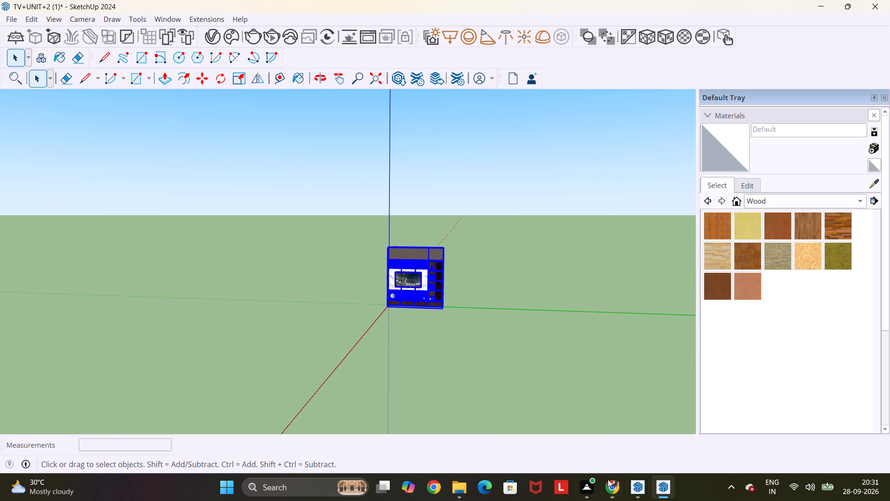
Switch to the untitled house model and paste the TV unit on the ground outside the side wall with the windows.
left_click(642, 486)
scroll(460, 273, "up", 6)
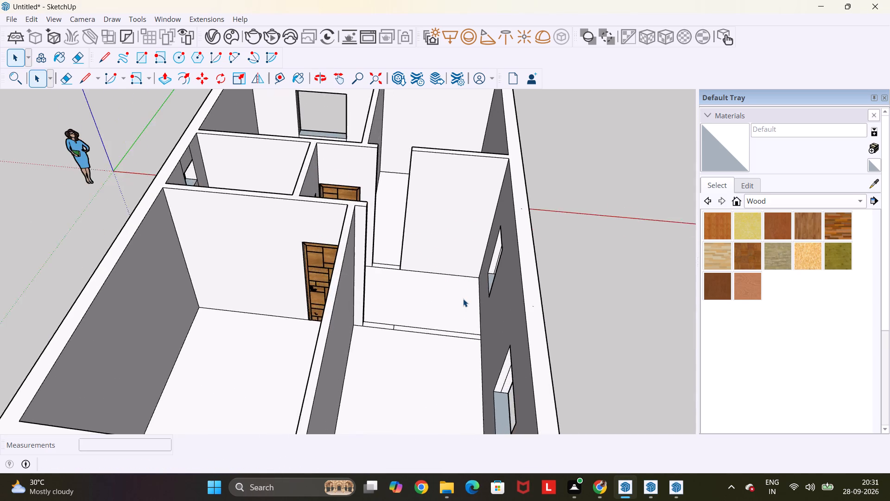
scroll(463, 299, "up", 3)
key("ctrl+v")
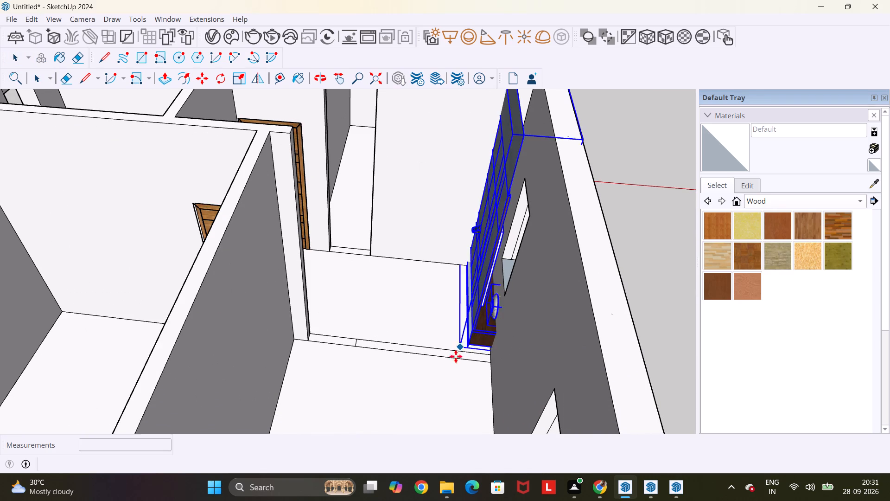
scroll(566, 332, "down", 4)
middle_click_drag(632, 328, 461, 278)
scroll(461, 277, "down", 4)
left_click(578, 360)
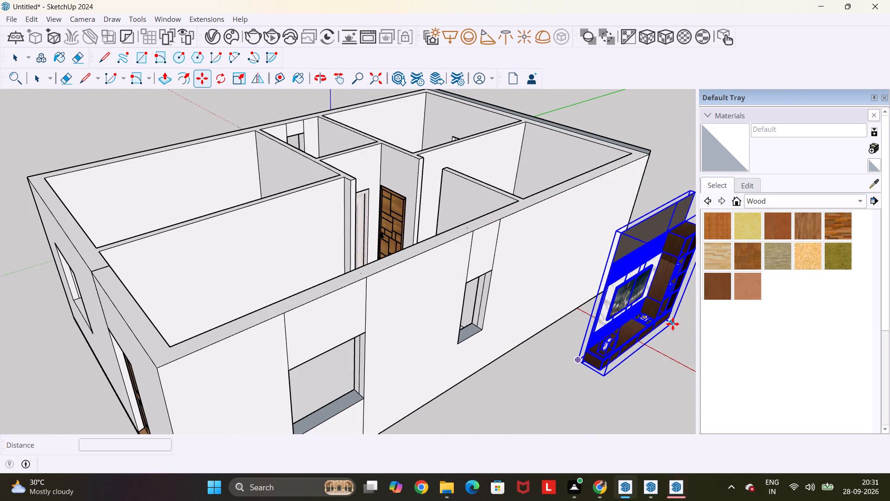
Rotate the pasted TV unit 90 degrees about the vertical axis so that it stands parallel to the red axis.
key("q")
left_click(633, 364)
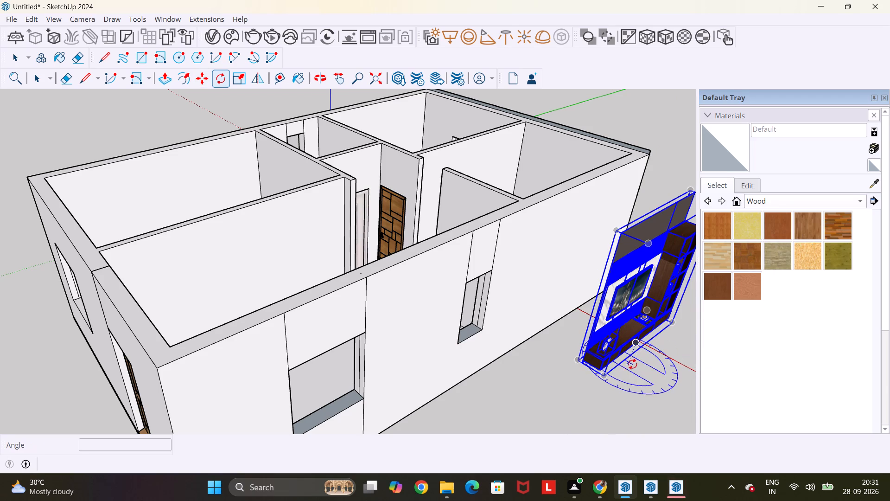
left_click(687, 388)
left_click(591, 387)
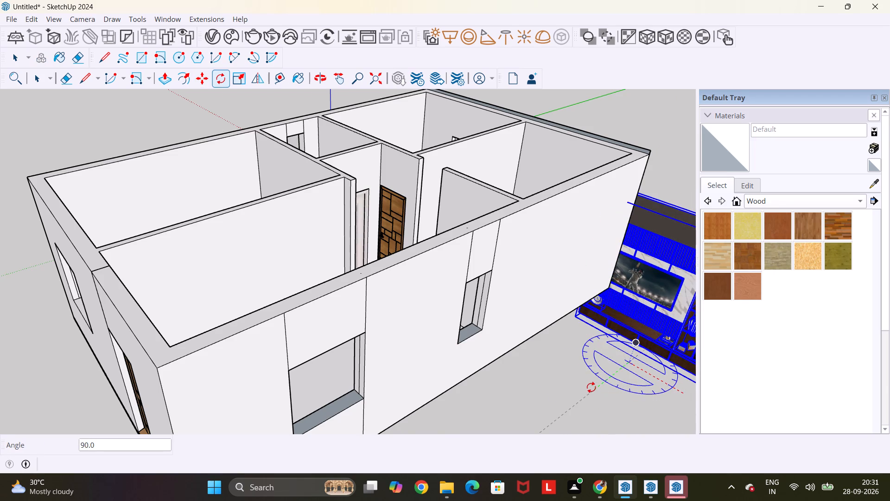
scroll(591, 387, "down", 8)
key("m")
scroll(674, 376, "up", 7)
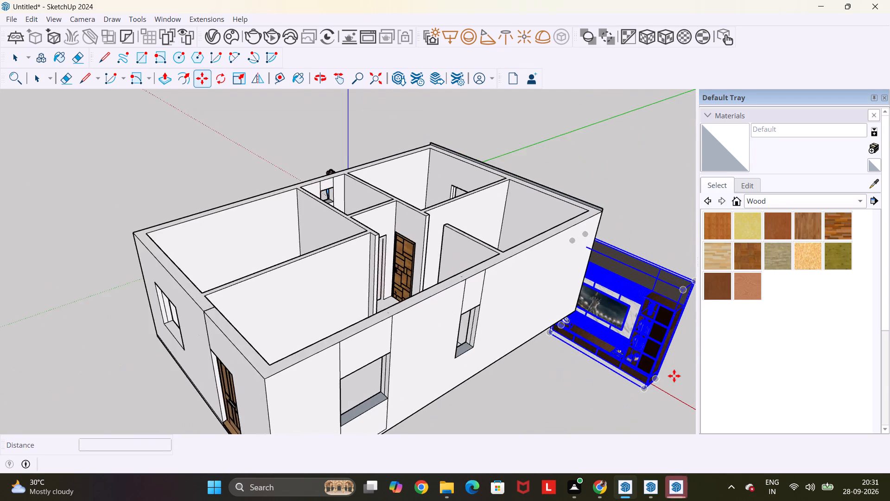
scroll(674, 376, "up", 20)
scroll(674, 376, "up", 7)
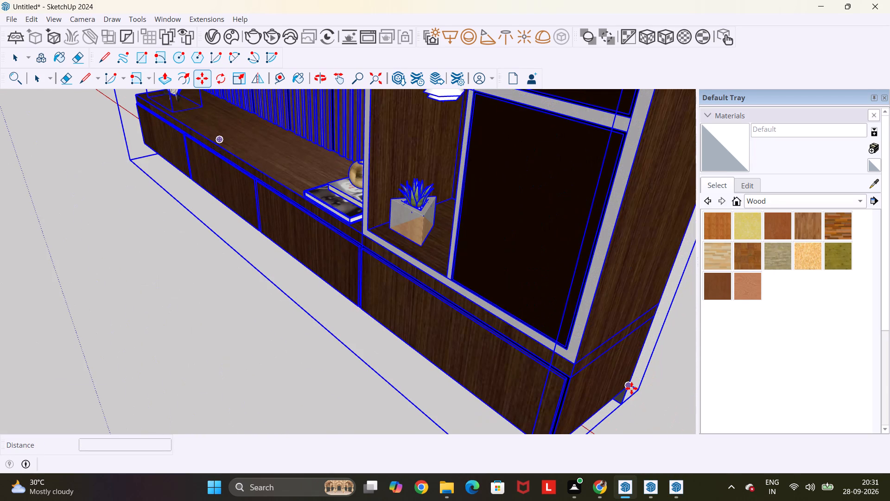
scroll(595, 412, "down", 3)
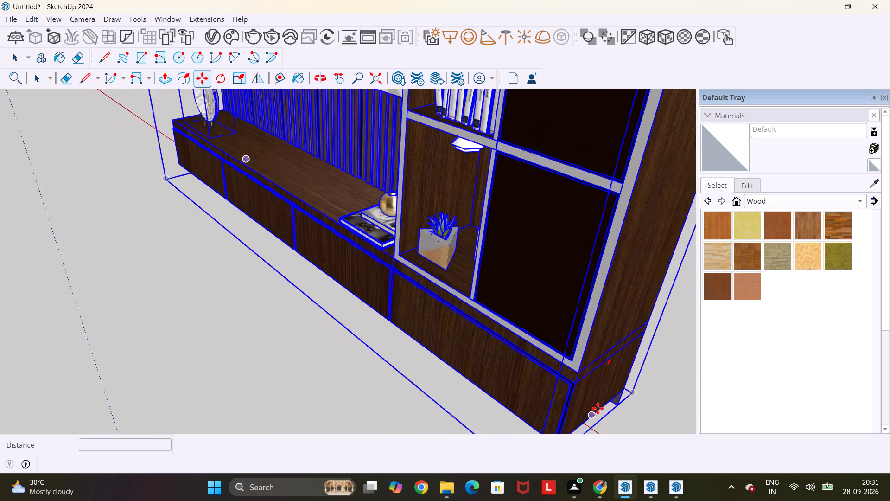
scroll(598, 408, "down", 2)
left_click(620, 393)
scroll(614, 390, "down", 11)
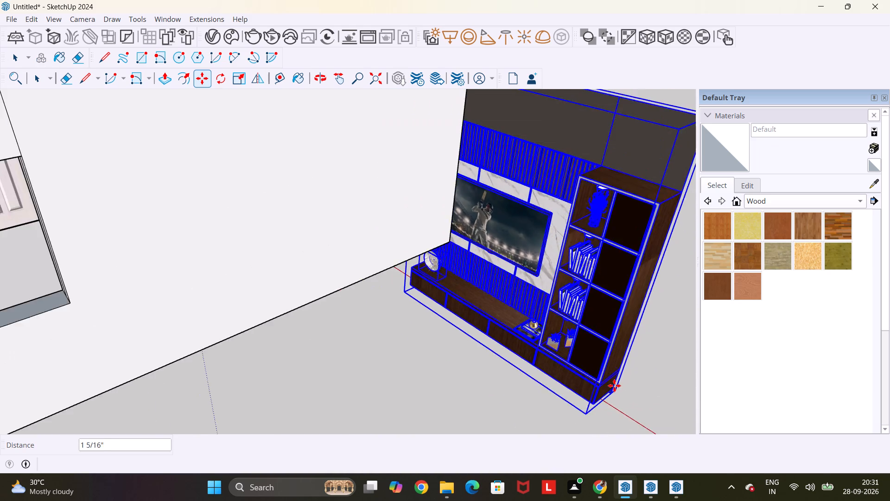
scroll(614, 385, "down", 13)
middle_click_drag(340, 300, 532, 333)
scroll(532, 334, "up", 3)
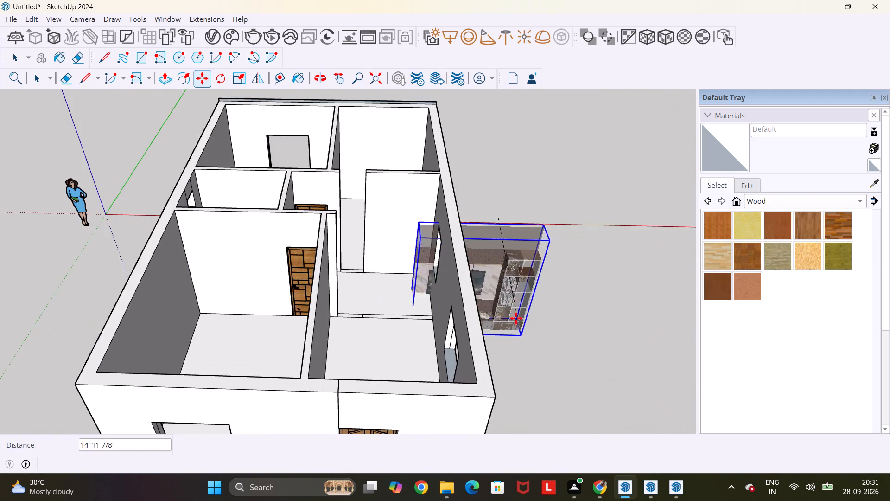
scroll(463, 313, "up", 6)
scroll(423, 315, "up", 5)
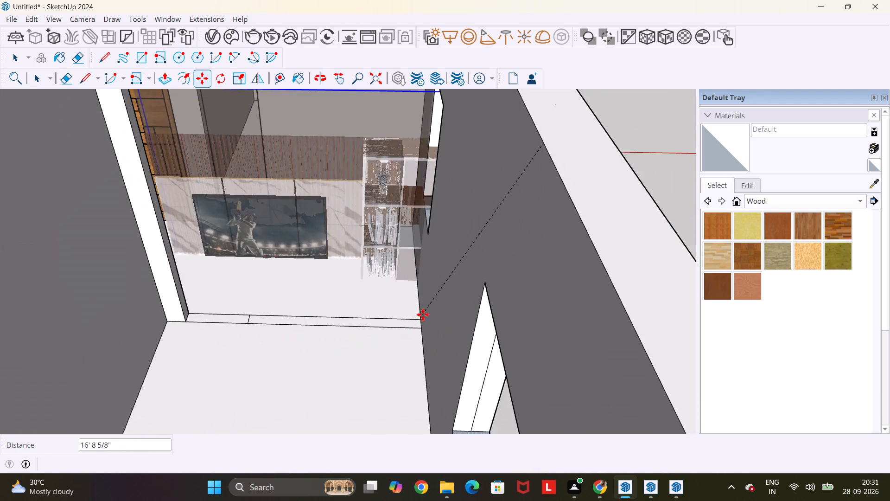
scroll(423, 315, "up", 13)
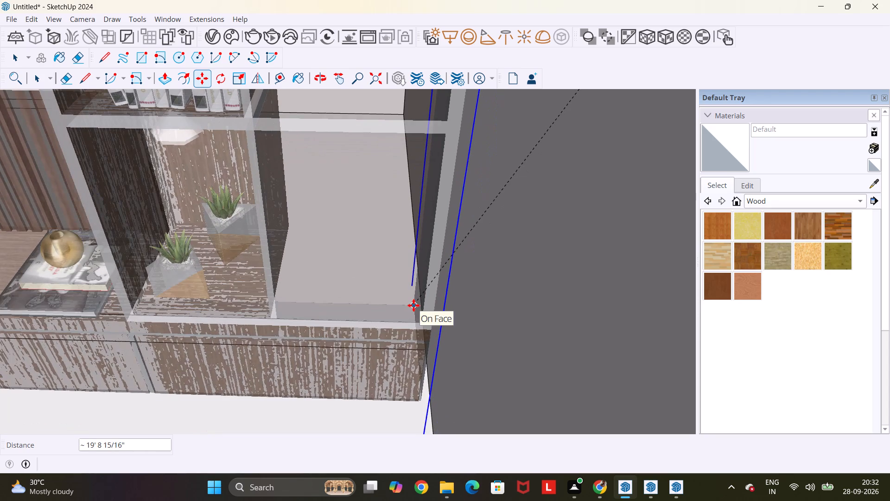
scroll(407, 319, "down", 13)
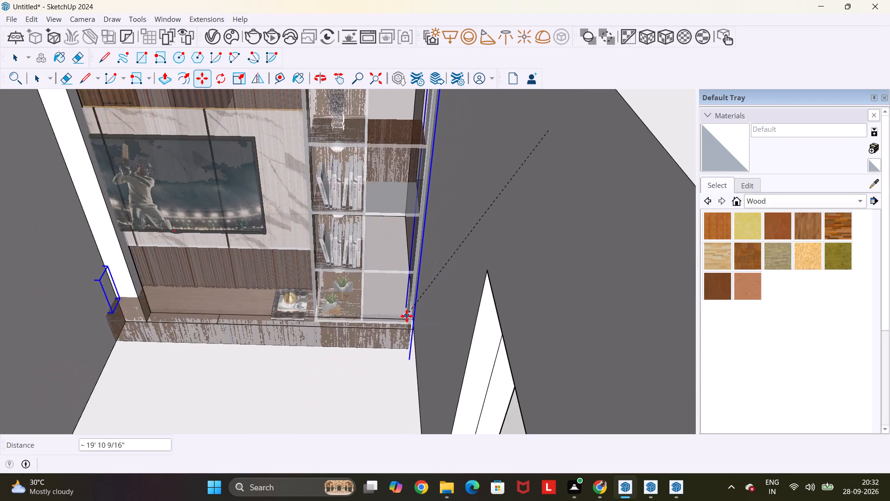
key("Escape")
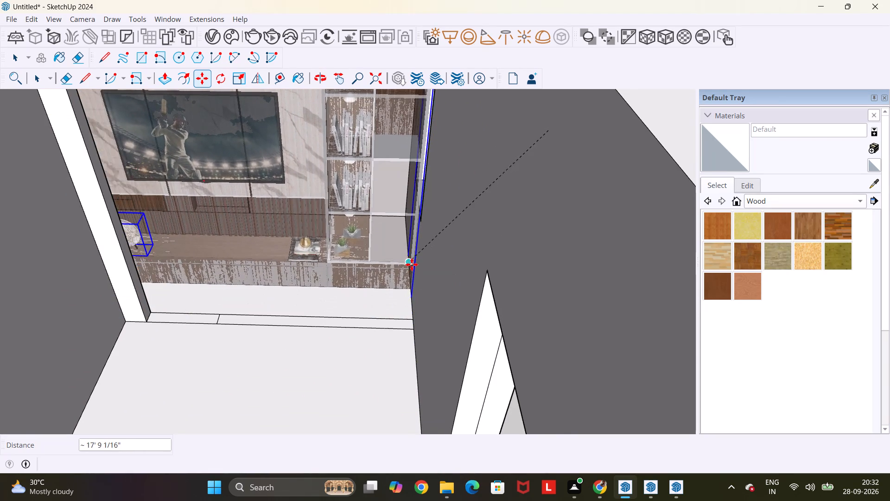
Move the rotated TV unit from beside the side wall to the ground behind the house's rear wall.
scroll(412, 264, "down", 11)
scroll(523, 125, "down", 4)
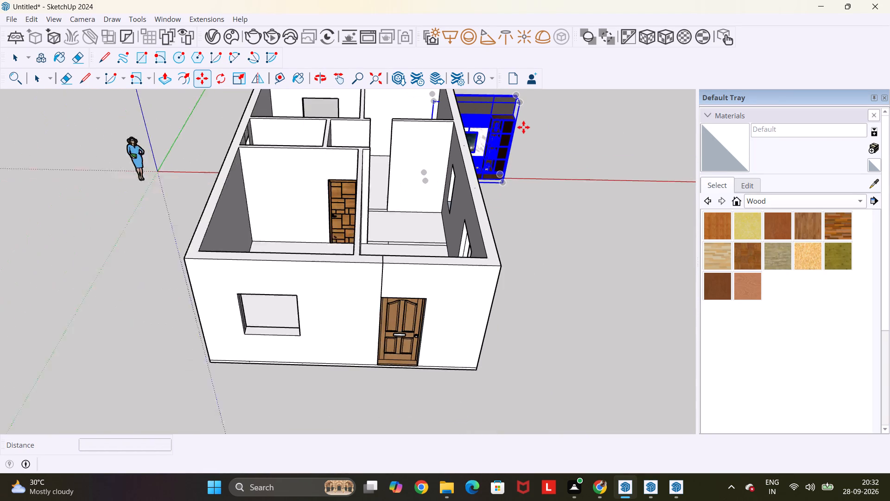
scroll(523, 127, "down", 2)
middle_click_drag(526, 127, 349, 159, "shift")
scroll(367, 164, "up", 7, "shift")
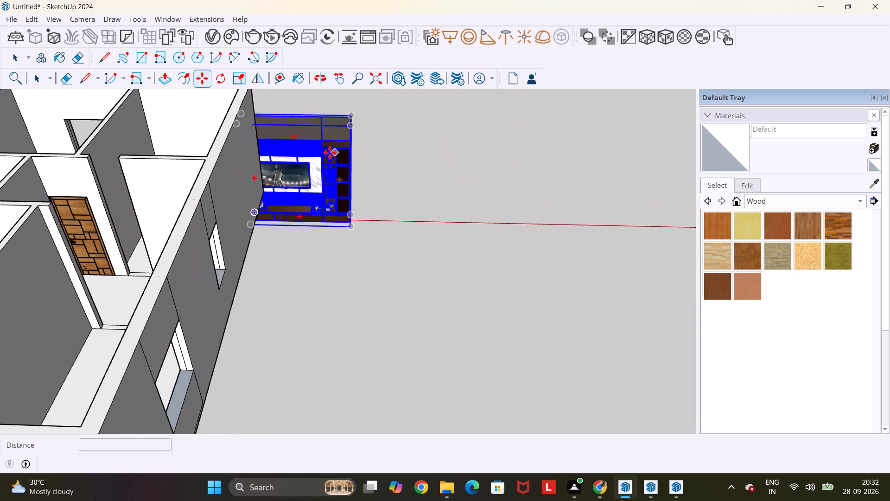
scroll(330, 153, "up", 4, "shift")
key("m")
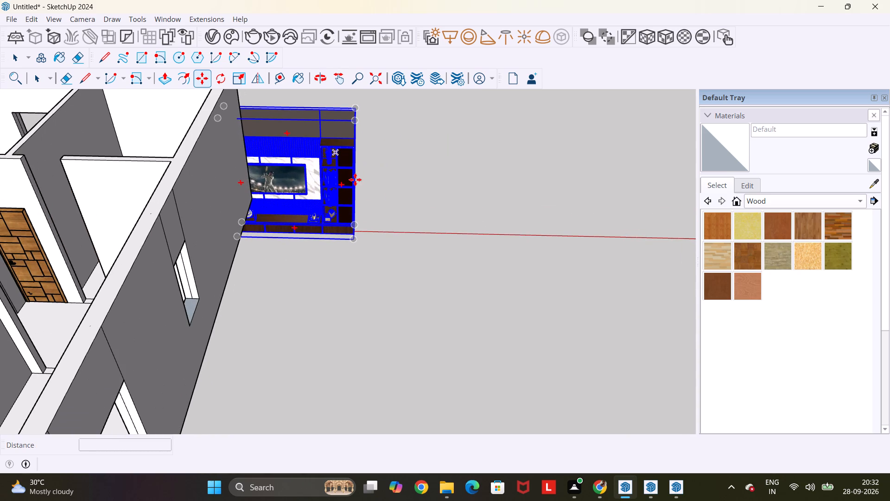
scroll(356, 238, "up", 19)
key("m")
left_click(467, 227)
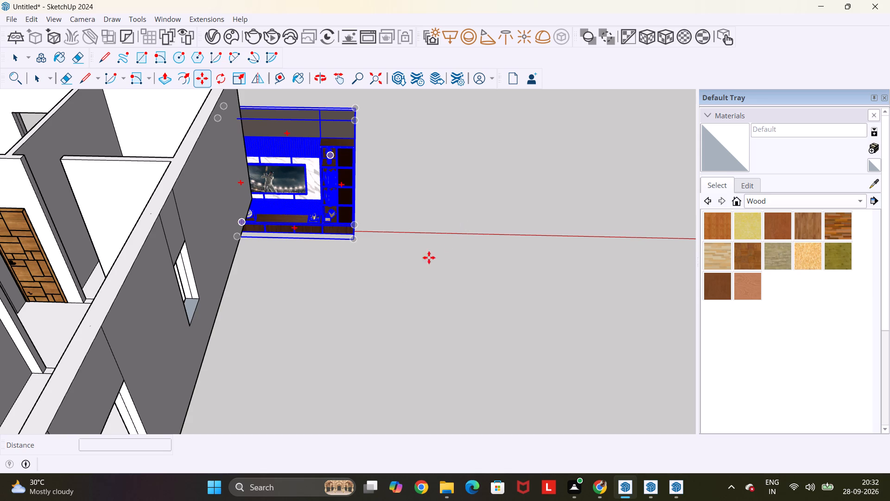
left_click(291, 176)
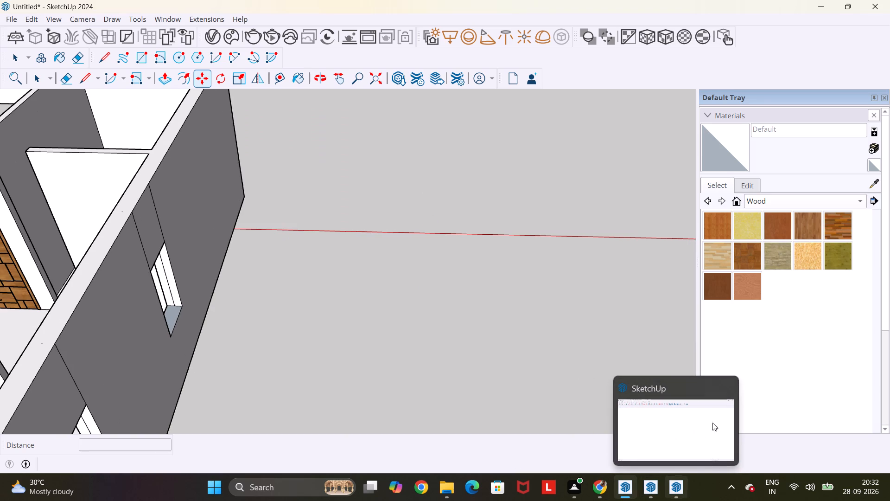
Switch to the second SketchUp window, decline opening the locked TV unit file as read-only, and put the empty window away.
left_click(724, 387)
scroll(531, 309, "down", 4)
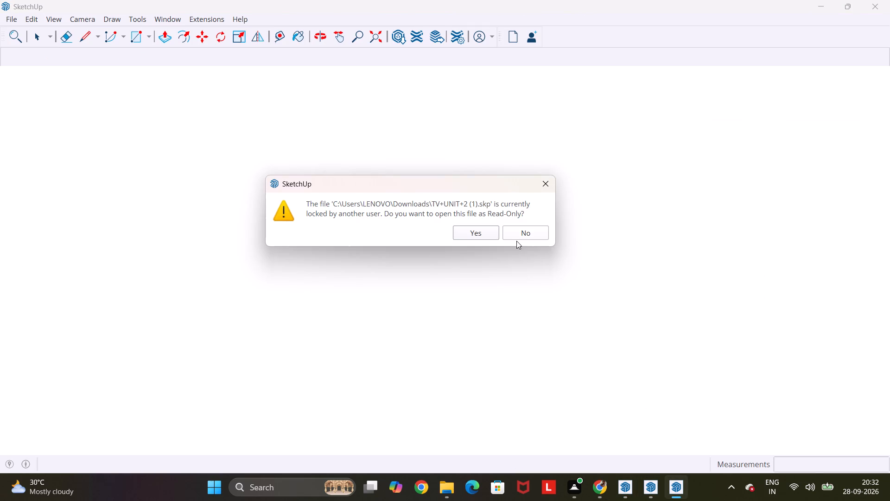
left_click(516, 236)
scroll(516, 236, "down", 6)
left_click(826, 2)
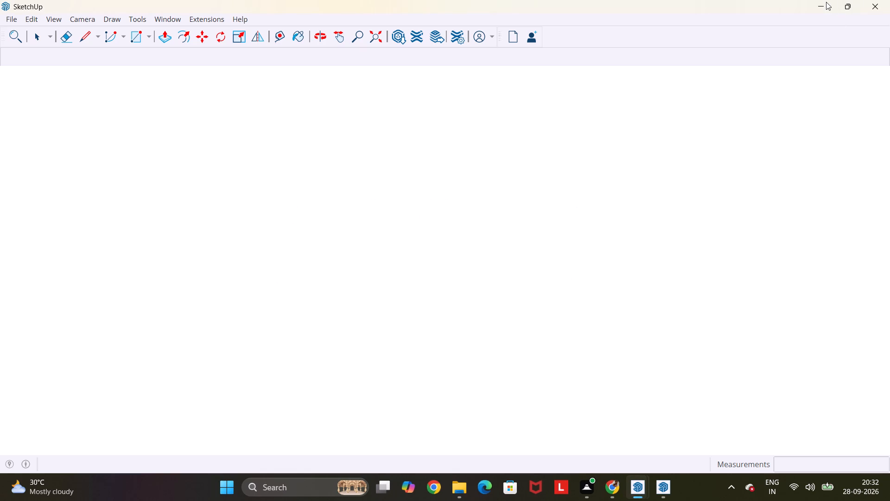
left_click(819, 6)
Paste another copy of the TV unit on the open ground outside the side wall with the windows.
scroll(213, 187, "down", 5)
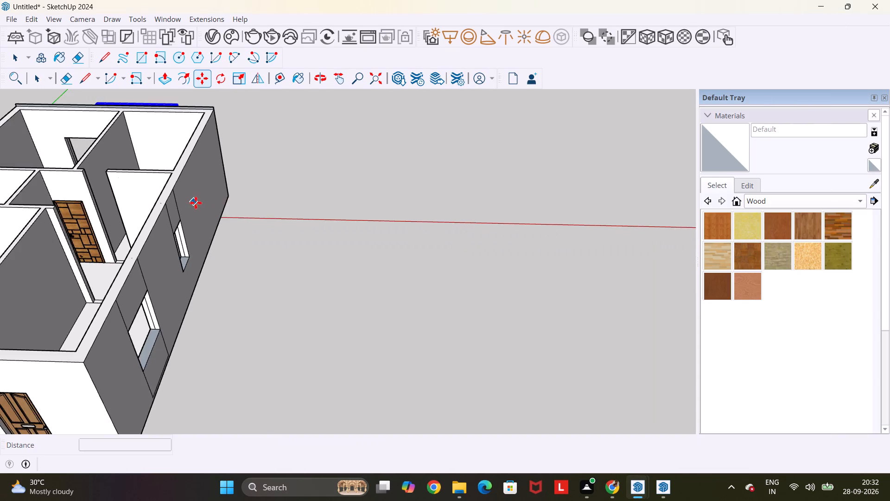
scroll(196, 203, "down", 6)
middle_click_drag(235, 149, 136, 184)
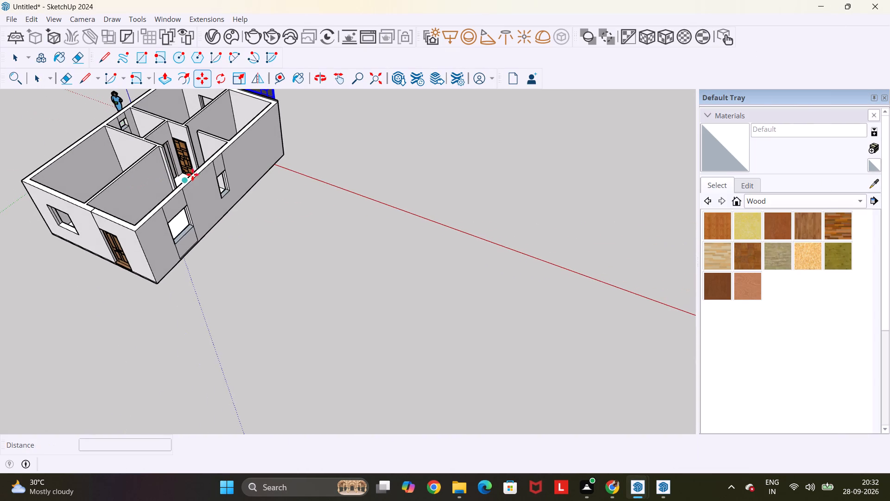
key("ctrl+v")
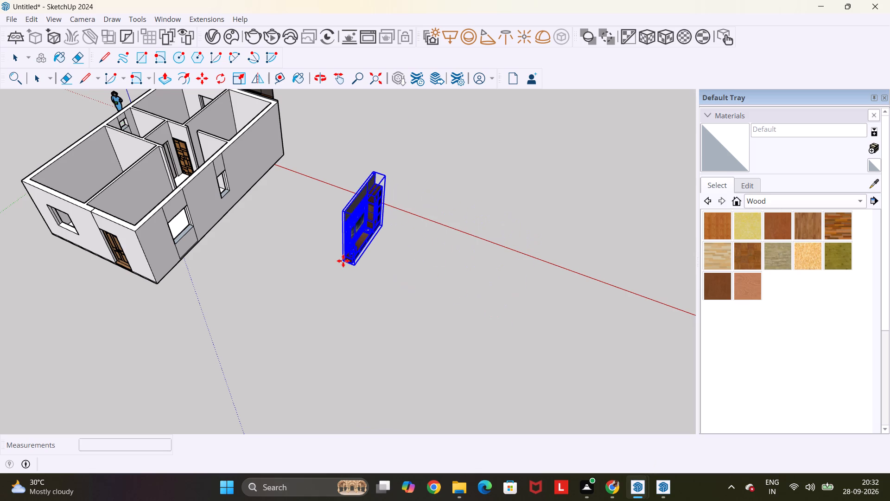
left_click(338, 258)
Rotate the newly pasted TV unit 90 degrees about the vertical axis.
key("q")
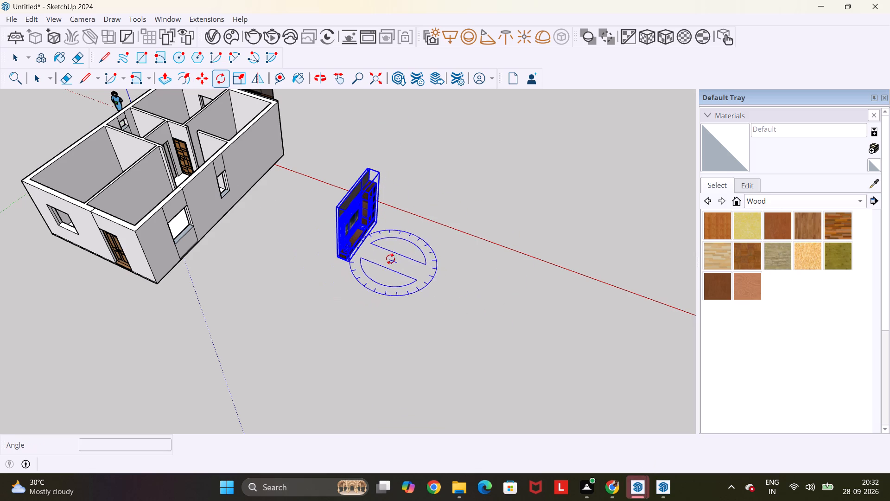
left_click(381, 255)
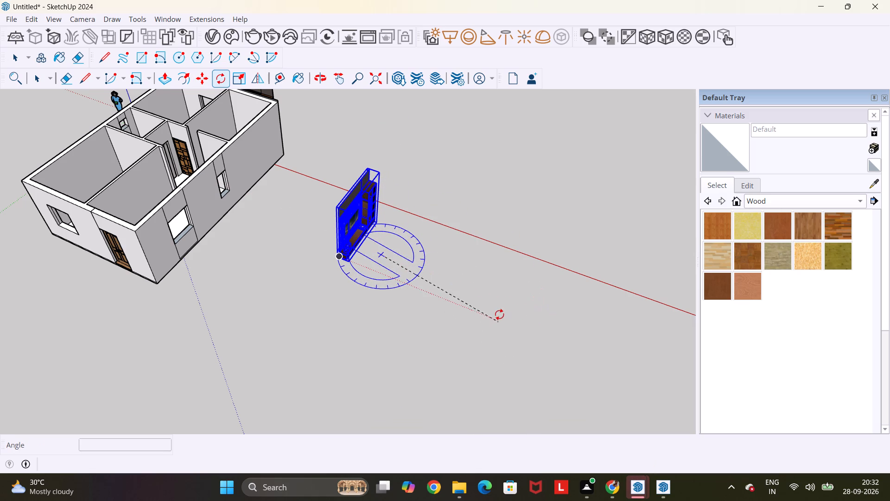
left_click(506, 305)
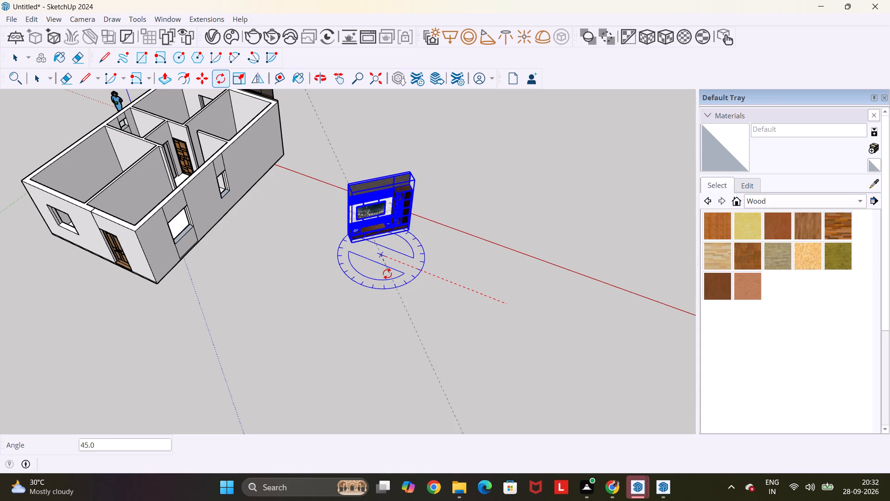
left_click(379, 269)
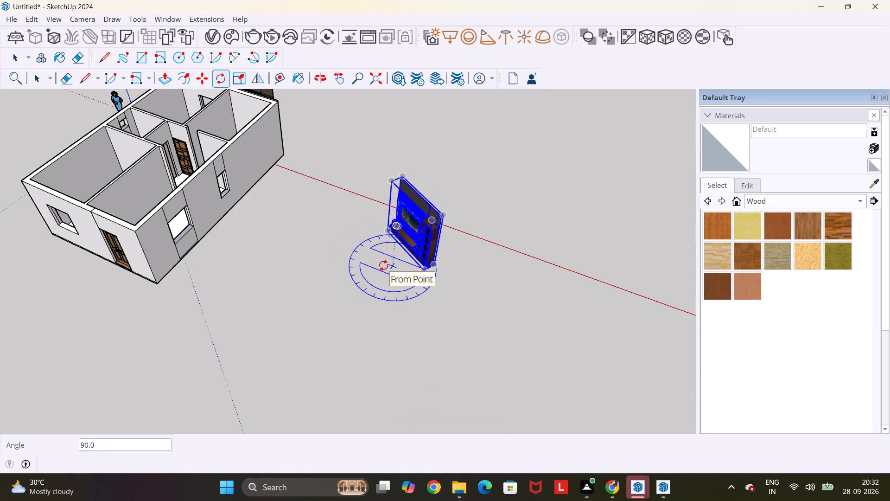
Rotate the new TV unit a further 26 degrees or so about the vertical axis.
middle_click_drag(383, 265, 573, 187)
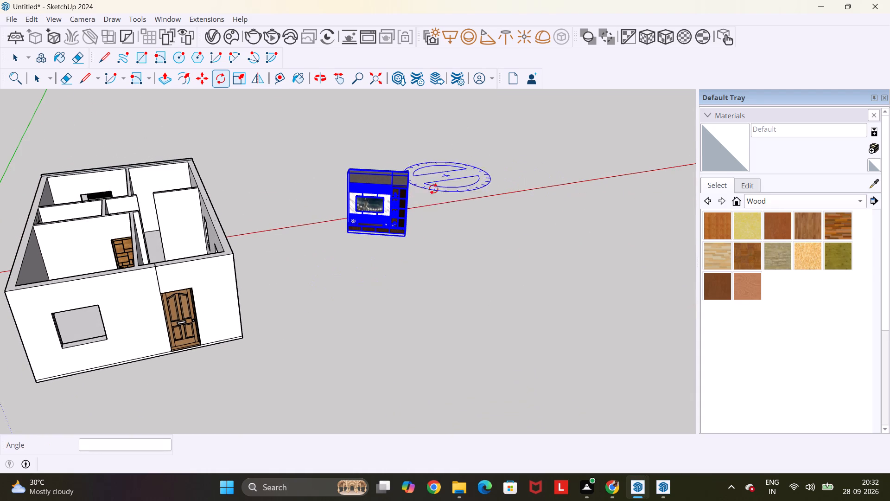
left_click(371, 249)
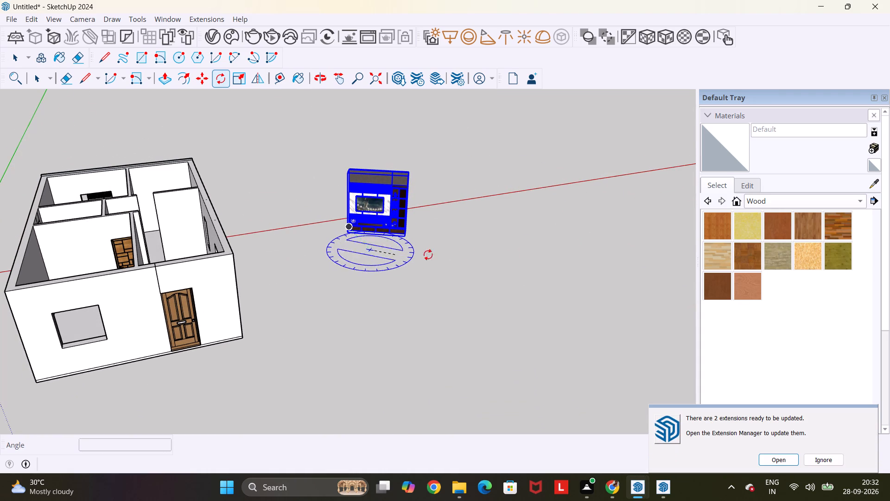
left_click(520, 222)
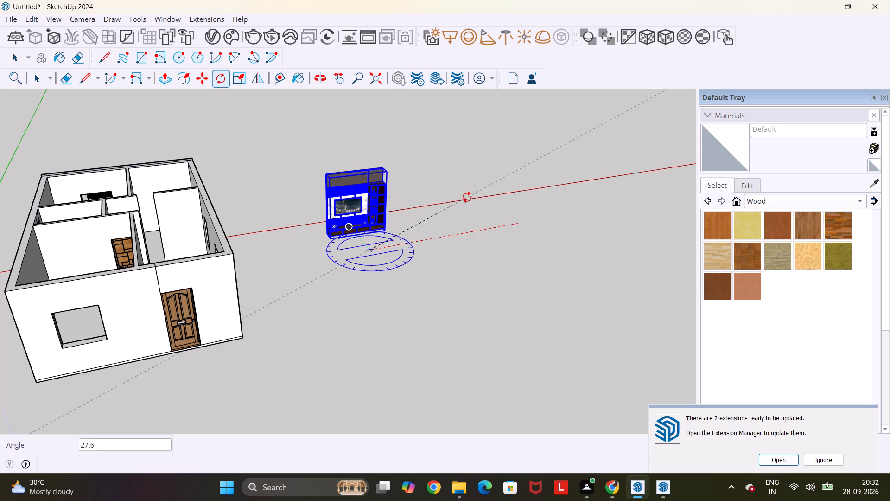
left_click(469, 199)
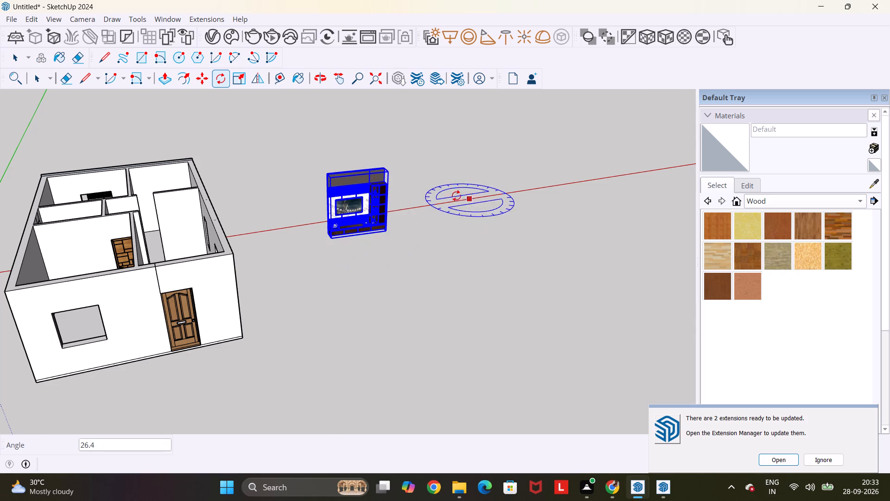
Scale the new TV unit's width along the red axis to about 0.63.
scroll(412, 184, "up", 4)
key("s")
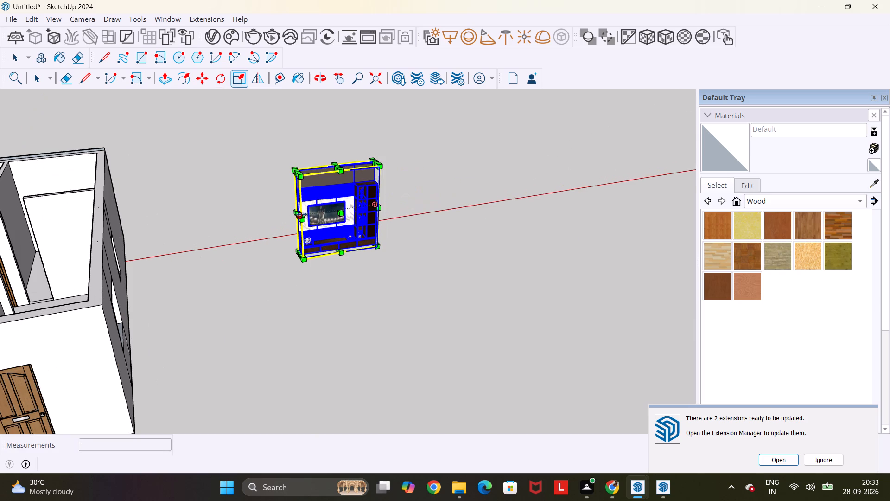
scroll(302, 214, "up", 4)
left_click(298, 217)
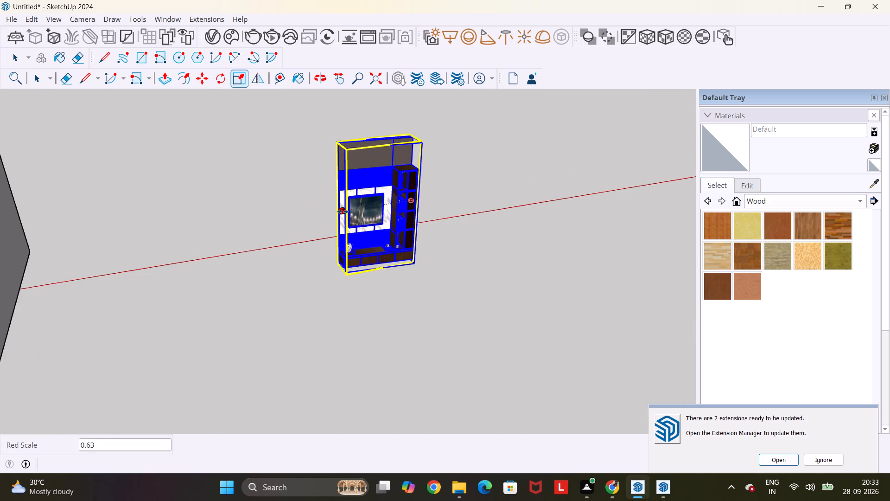
left_click(343, 212)
Scale down the new TV unit's height by lowering its top towards the base.
left_click(377, 141)
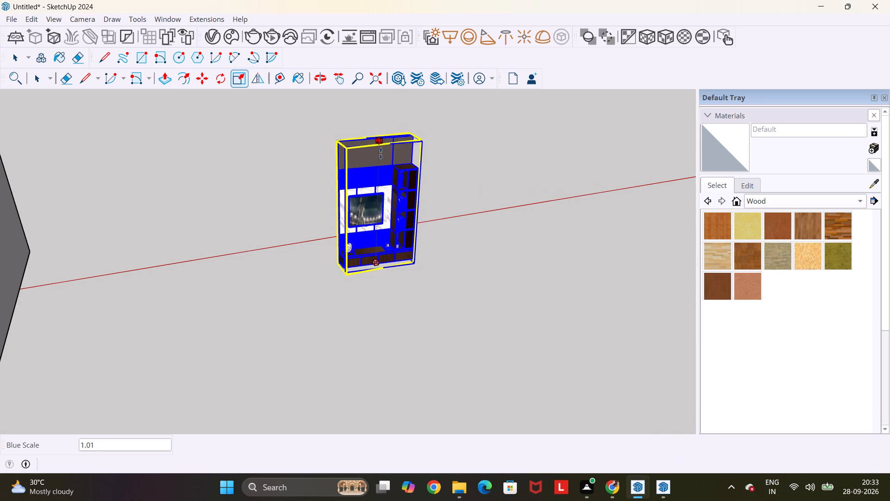
left_click(388, 200)
middle_click_drag(449, 230, 378, 225)
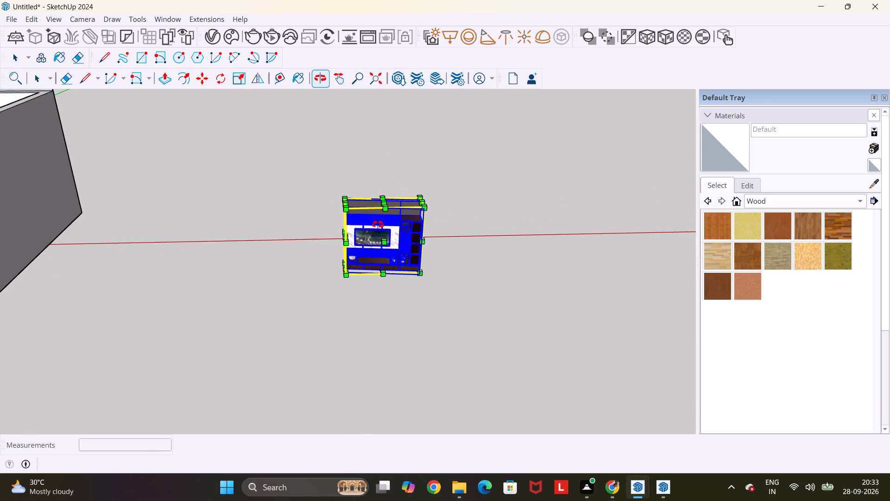
middle_click_drag(378, 225, 377, 224)
scroll(377, 224, "up", 10)
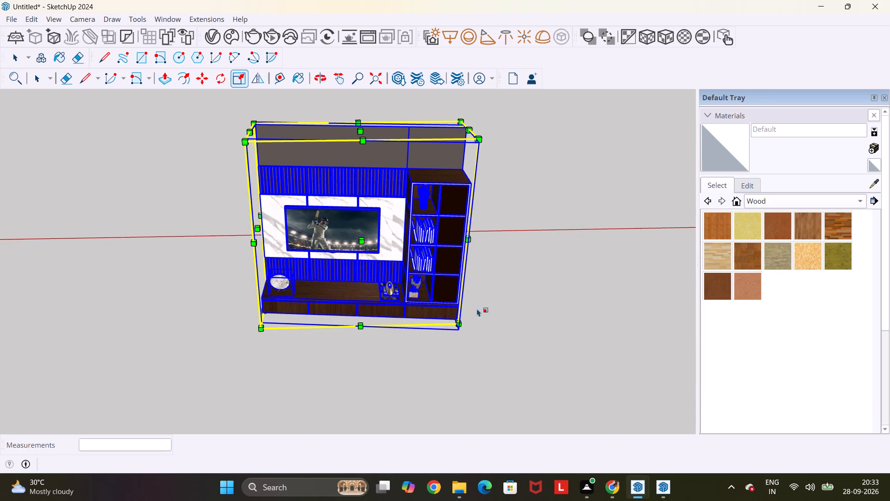
Rotate the new TV unit about 4 degrees about the vertical axis, beside the house.
left_click(554, 310)
key("space")
scroll(521, 315, "up", 1)
middle_click_drag(521, 315, 538, 311)
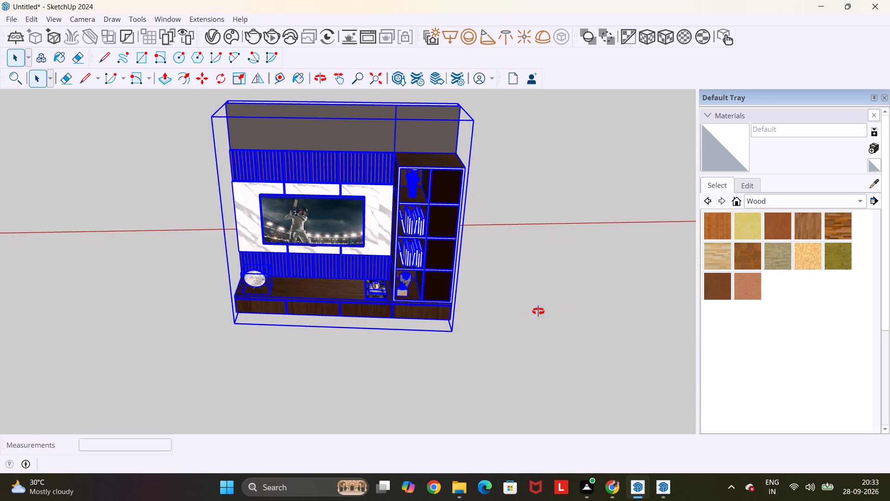
middle_click_drag(538, 311, 421, 287)
scroll(421, 287, "down", 2)
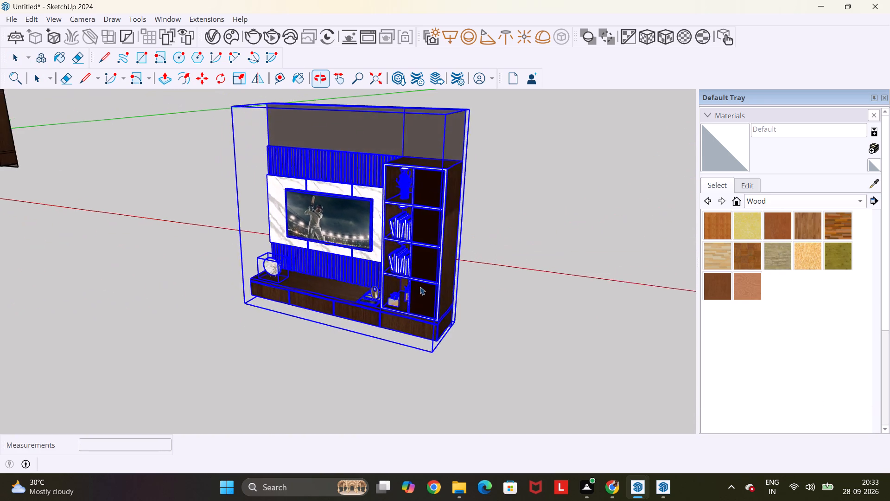
scroll(420, 287, "down", 14)
scroll(378, 300, "down", 3)
middle_click_drag(396, 297, 439, 297)
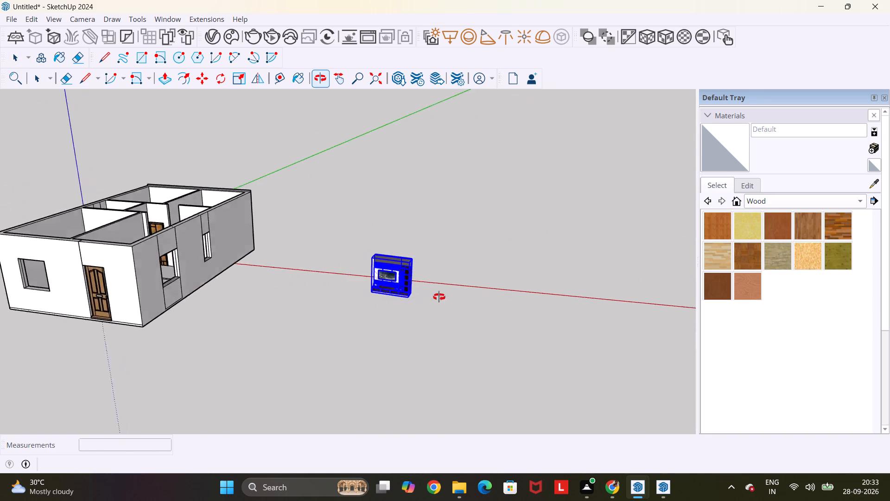
middle_click_drag(439, 297, 544, 276)
scroll(525, 284, "up", 4)
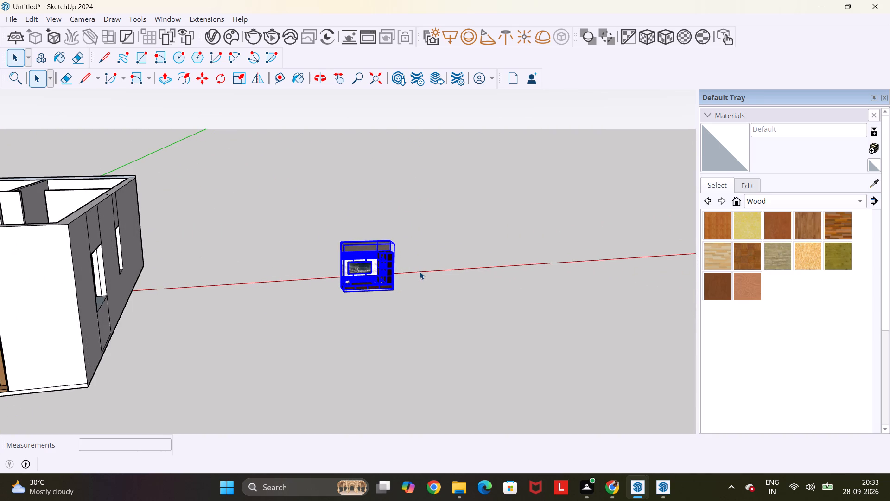
key("Escape")
key("q")
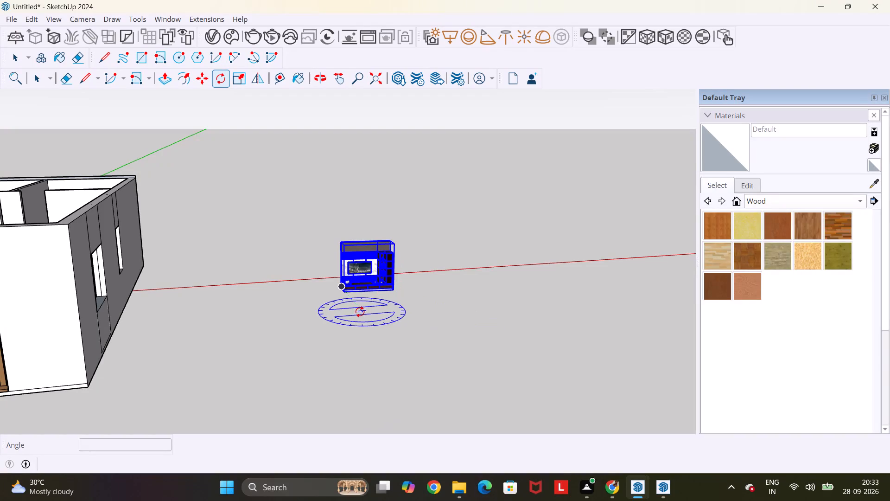
left_click(358, 310)
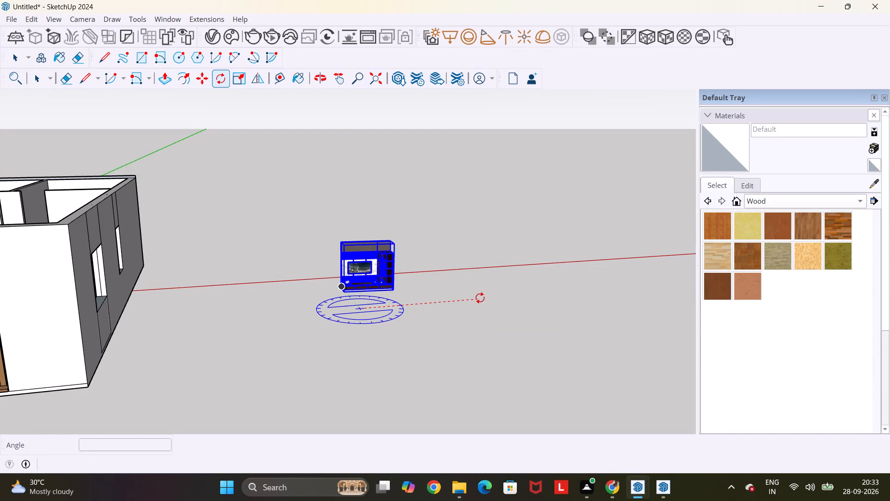
left_click(480, 298)
scroll(462, 293, "up", 3)
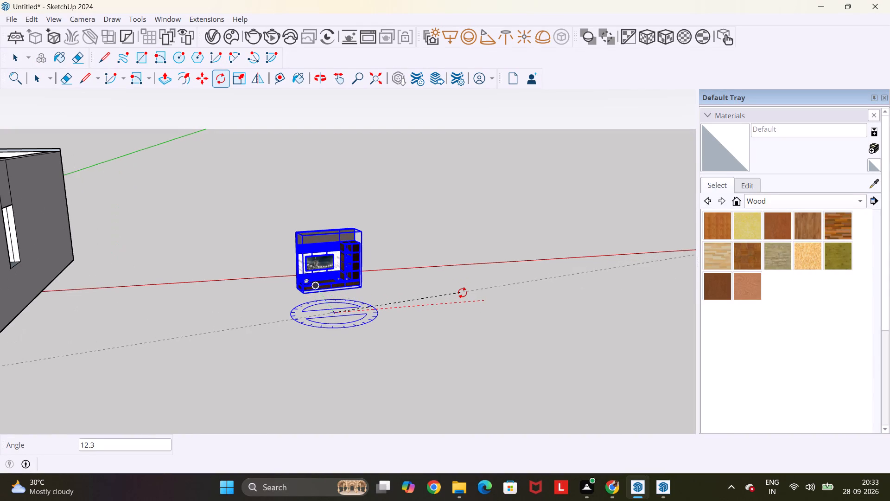
scroll(462, 293, "up", 5)
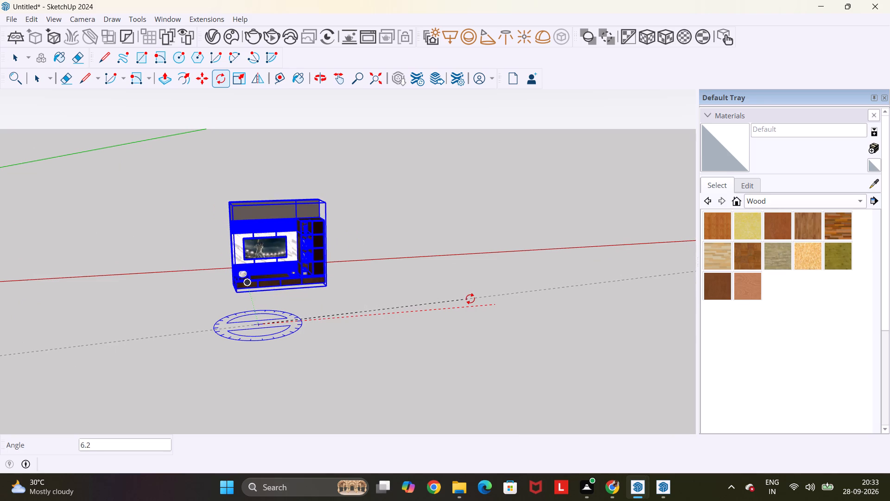
scroll(472, 302, "up", 4)
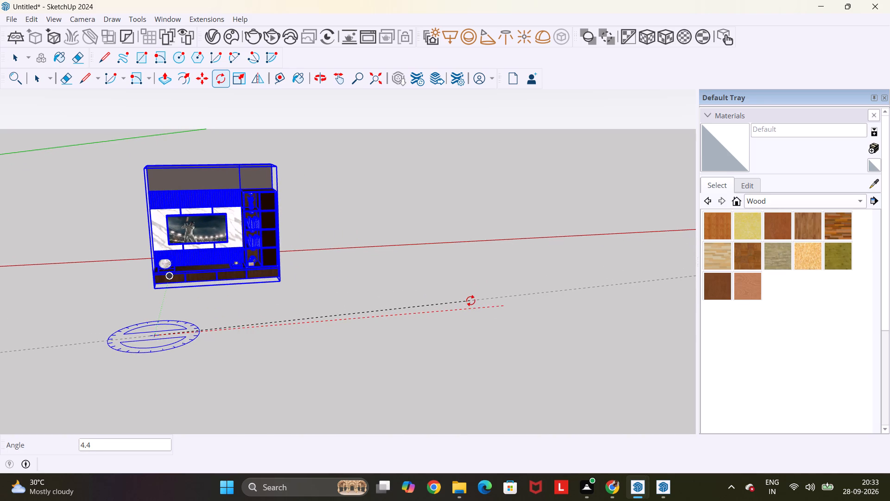
left_click(470, 301)
key("Escape")
key("space")
Move the TV unit by its lower front corner beneath the shelves into the house room with the side windows, against the outer wall.
scroll(377, 274, "down", 5)
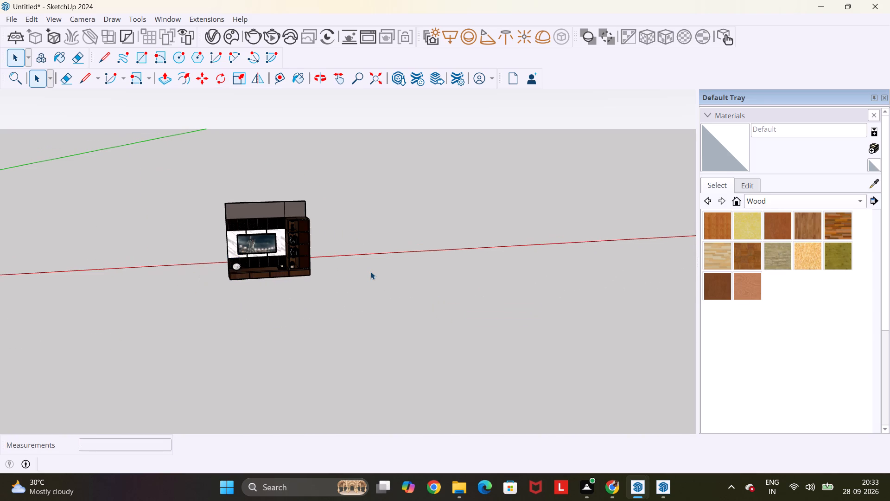
left_click_drag(333, 173, 160, 297)
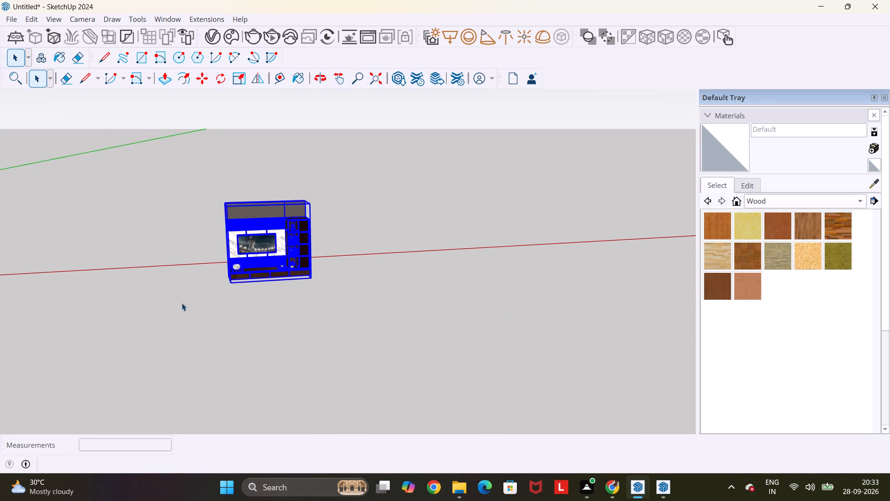
scroll(275, 287, "up", 20)
scroll(275, 287, "up", 3)
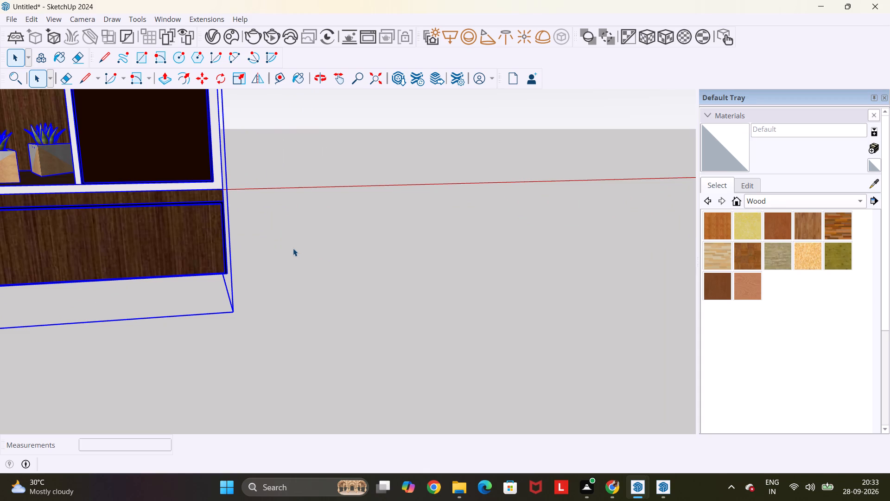
key("m")
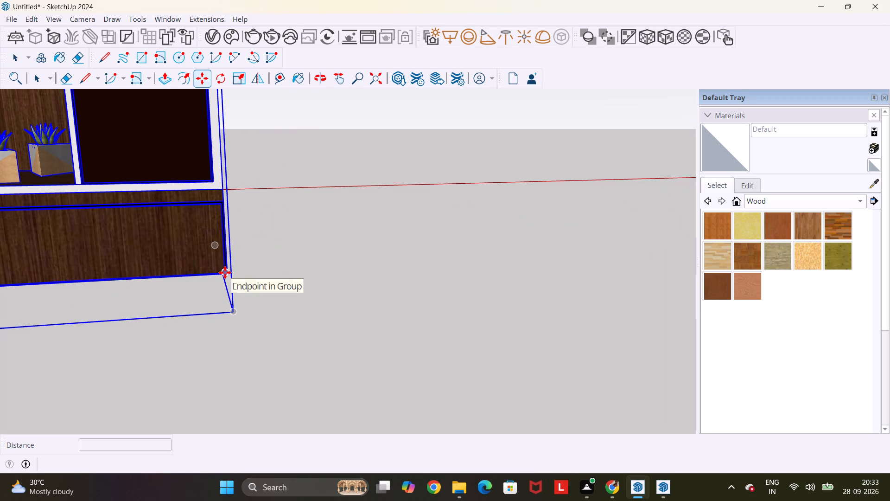
left_click(226, 272)
scroll(226, 270, "down", 20)
scroll(226, 270, "down", 9)
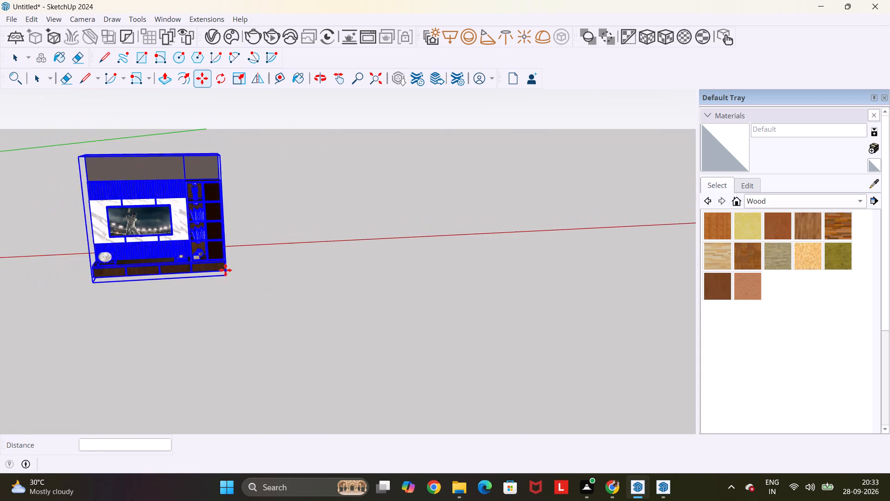
scroll(225, 270, "down", 16)
middle_click_drag(88, 231, 184, 317)
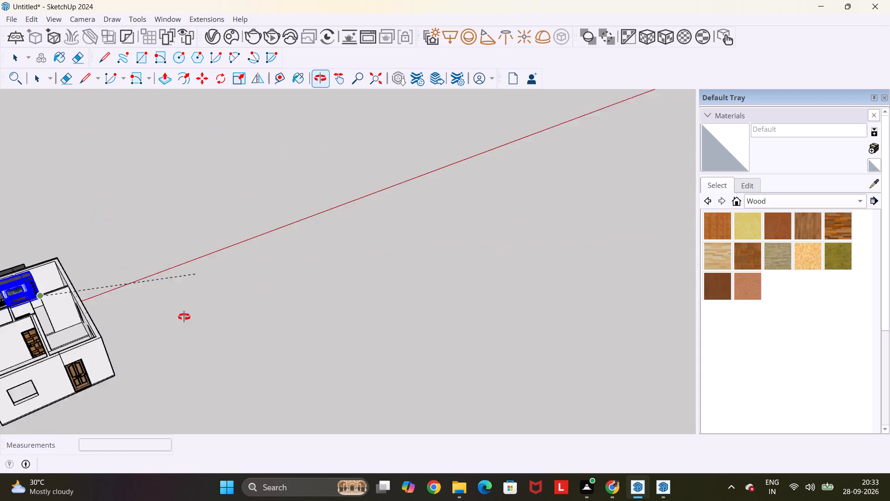
middle_click_drag(184, 317, 203, 321)
scroll(203, 321, "up", 4)
scroll(38, 370, "up", 16)
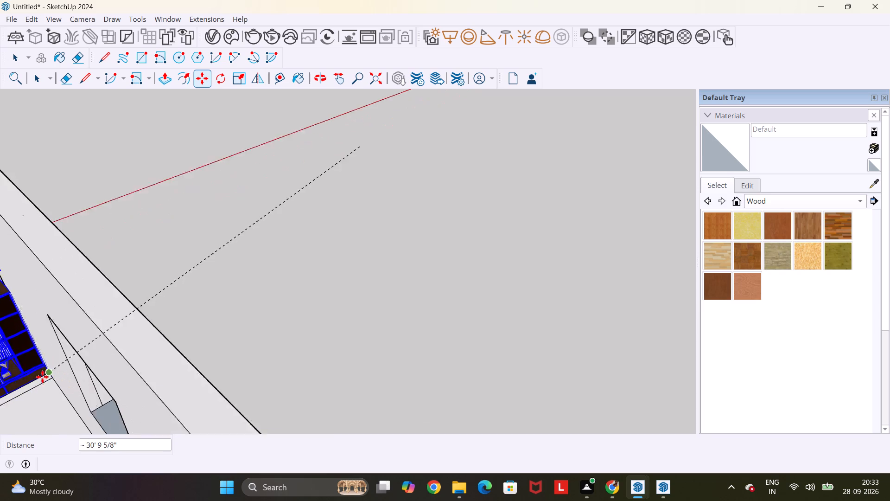
scroll(42, 377, "up", 2)
left_click(55, 382)
scroll(55, 382, "down", 8)
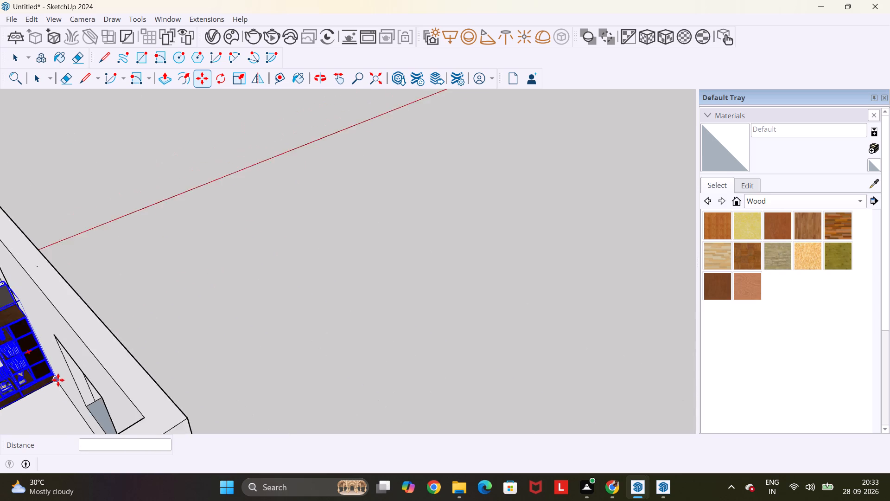
scroll(58, 380, "down", 17)
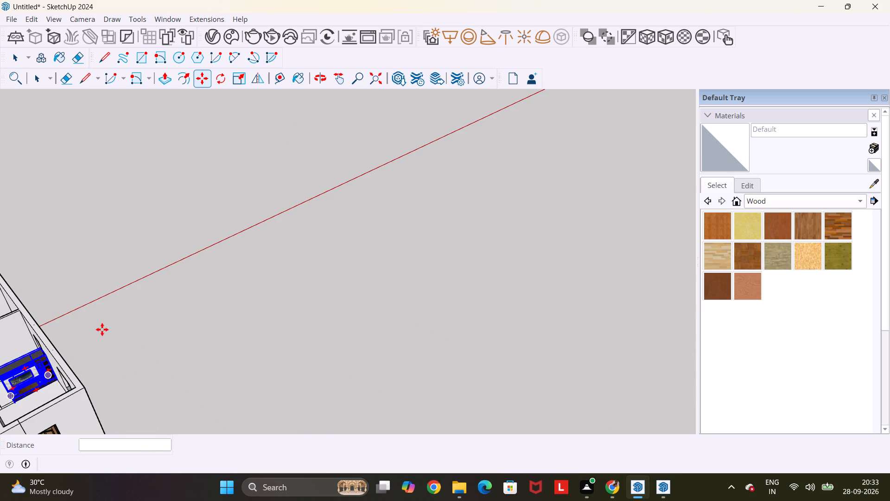
key("space")
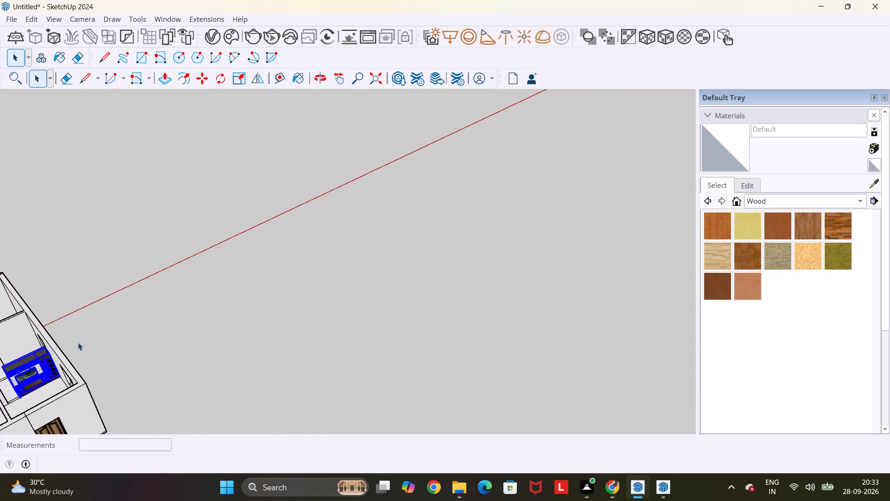
Scale the TV unit's height along the blue axis to about 1.82, up to the wall's top edge.
middle_click_drag(82, 344, 287, 293, "shift")
scroll(288, 306, "up", 1)
middle_click_drag(288, 306, 239, 302)
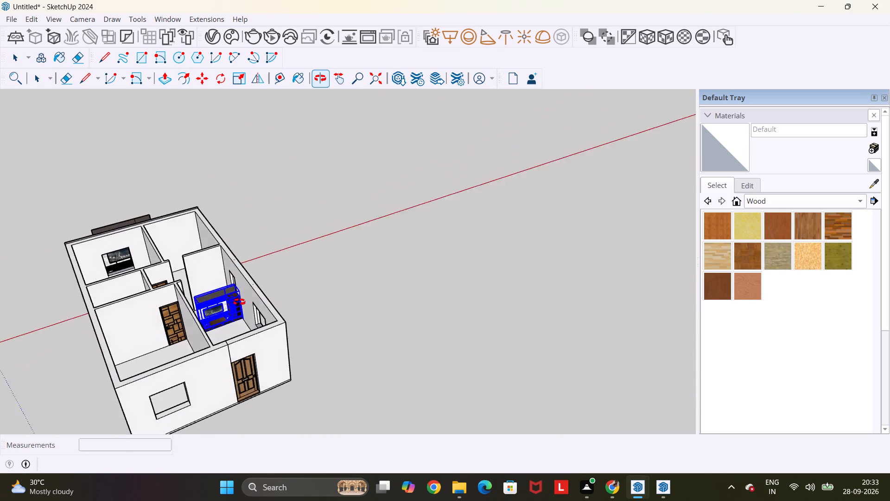
middle_click_drag(239, 302, 164, 294)
scroll(239, 252, "up", 12)
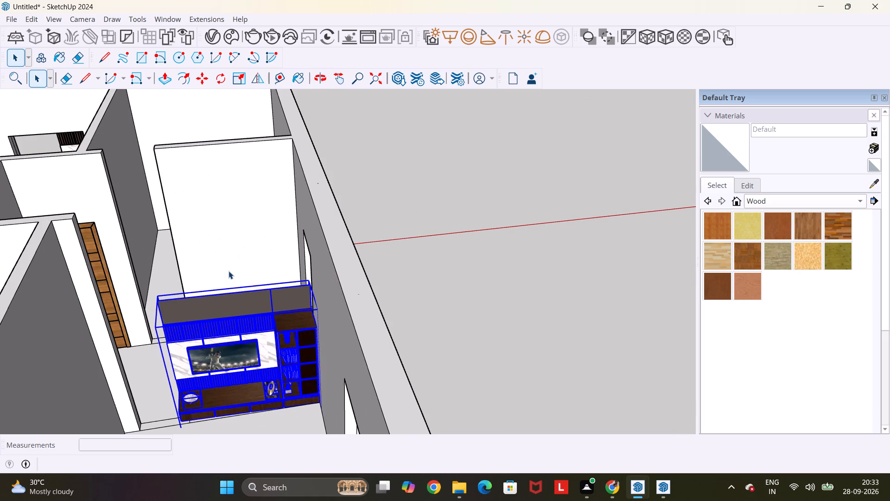
key("s")
left_click(239, 300)
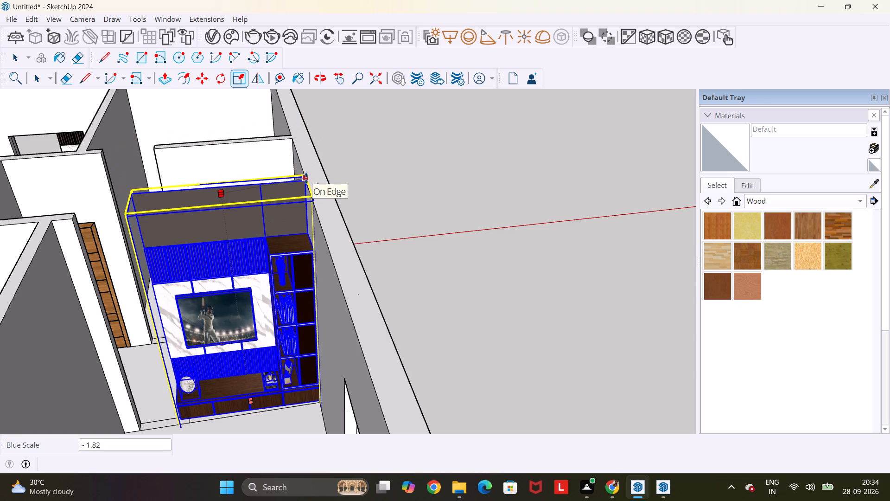
left_click(306, 178)
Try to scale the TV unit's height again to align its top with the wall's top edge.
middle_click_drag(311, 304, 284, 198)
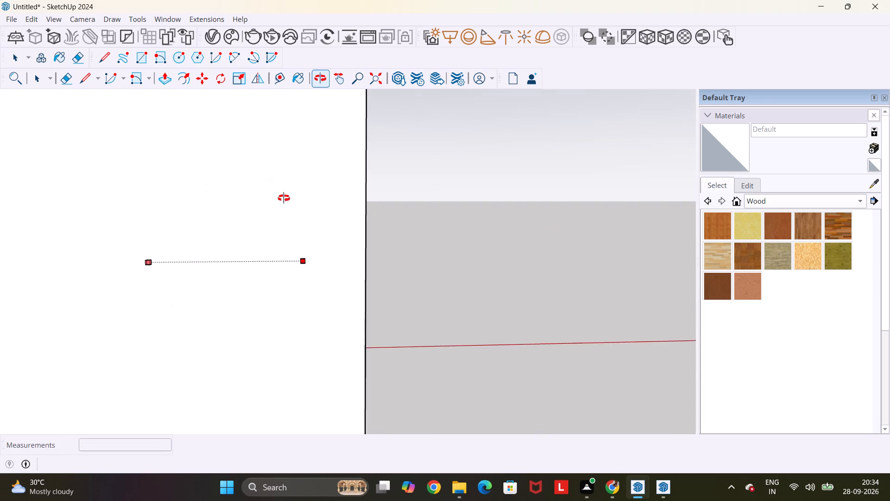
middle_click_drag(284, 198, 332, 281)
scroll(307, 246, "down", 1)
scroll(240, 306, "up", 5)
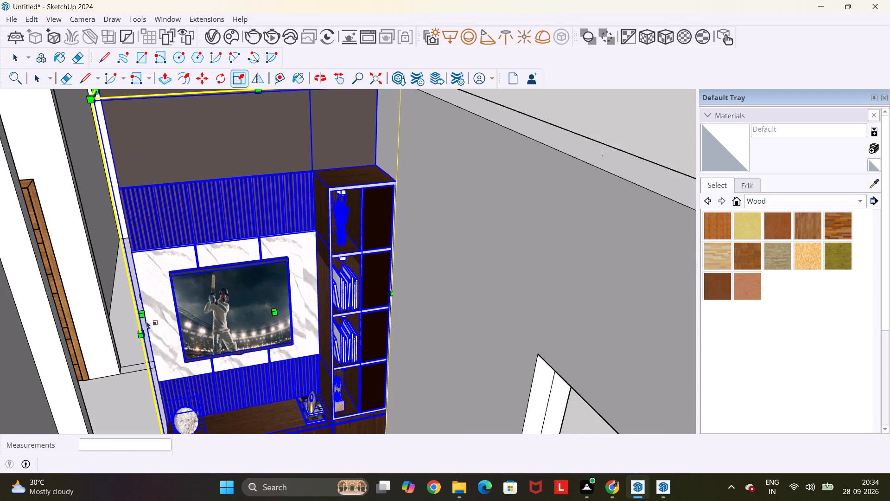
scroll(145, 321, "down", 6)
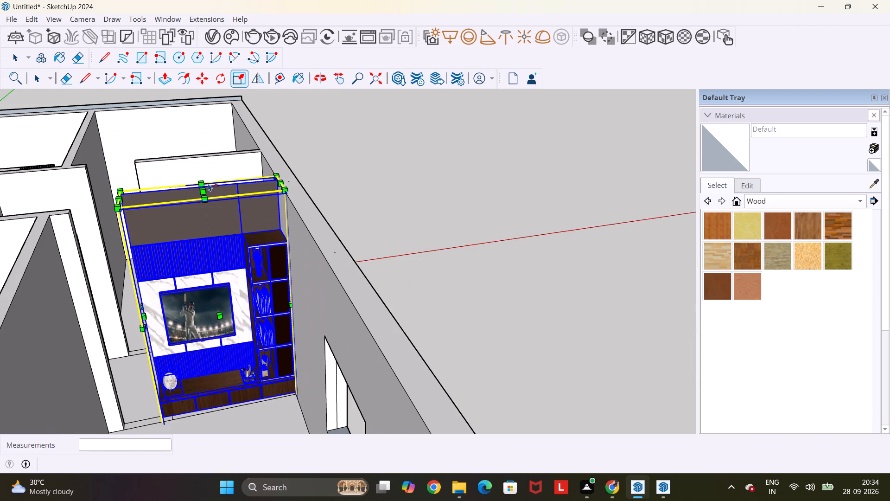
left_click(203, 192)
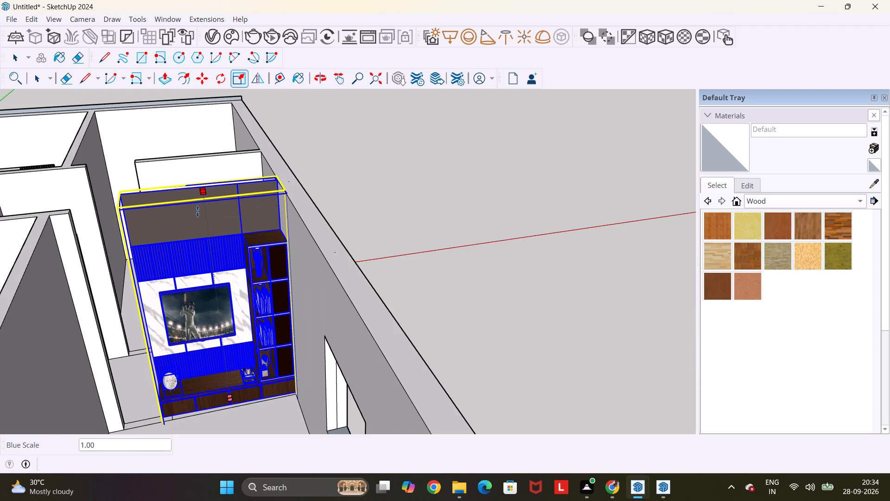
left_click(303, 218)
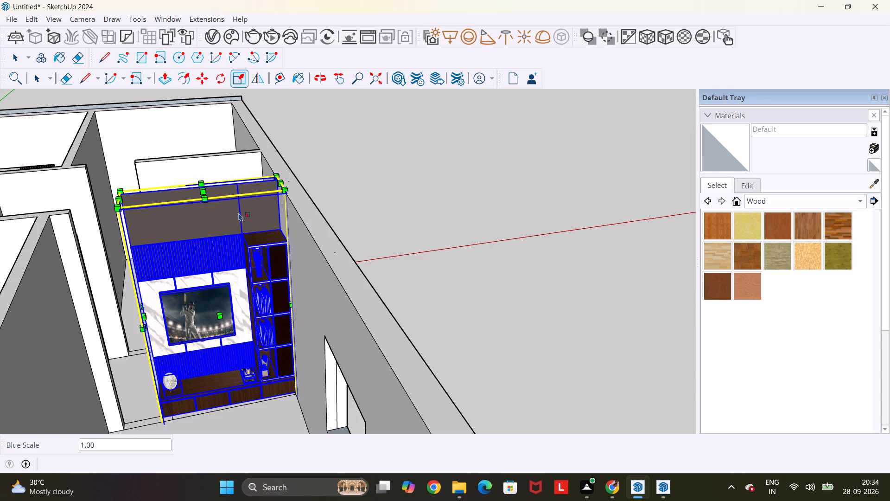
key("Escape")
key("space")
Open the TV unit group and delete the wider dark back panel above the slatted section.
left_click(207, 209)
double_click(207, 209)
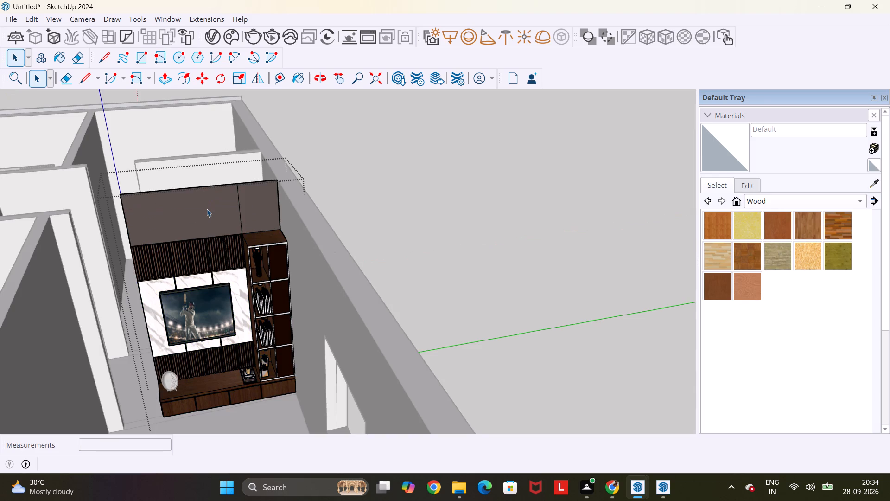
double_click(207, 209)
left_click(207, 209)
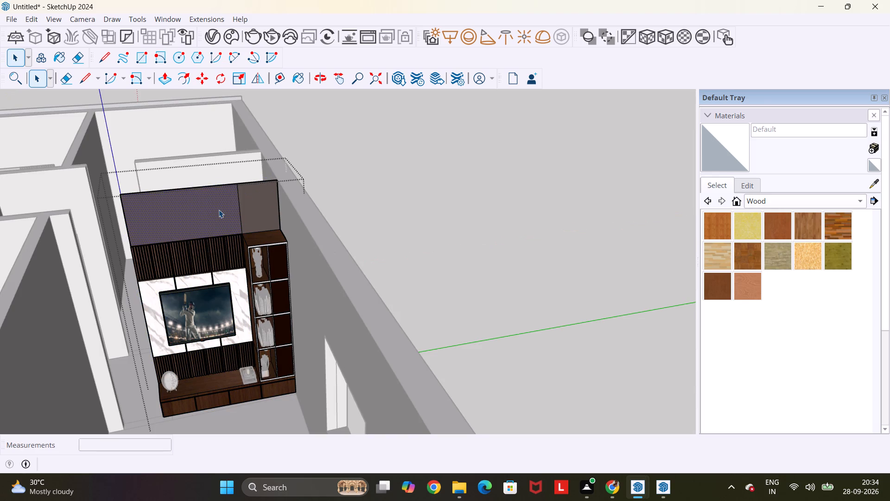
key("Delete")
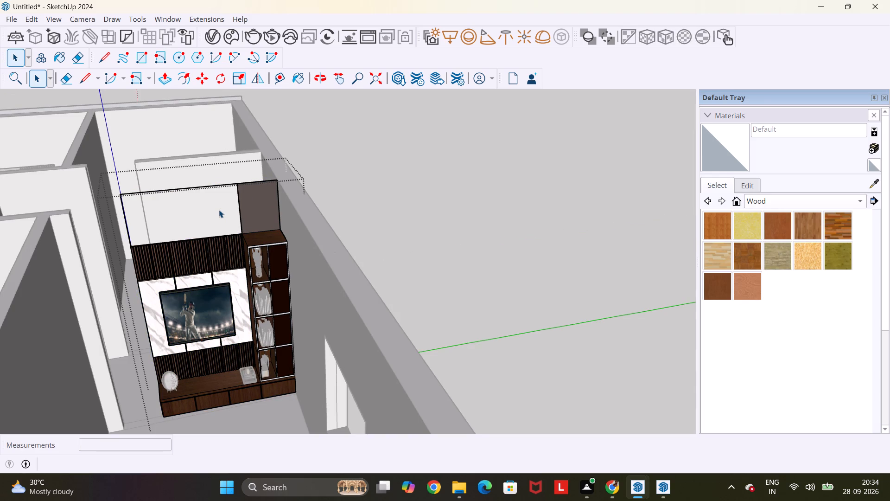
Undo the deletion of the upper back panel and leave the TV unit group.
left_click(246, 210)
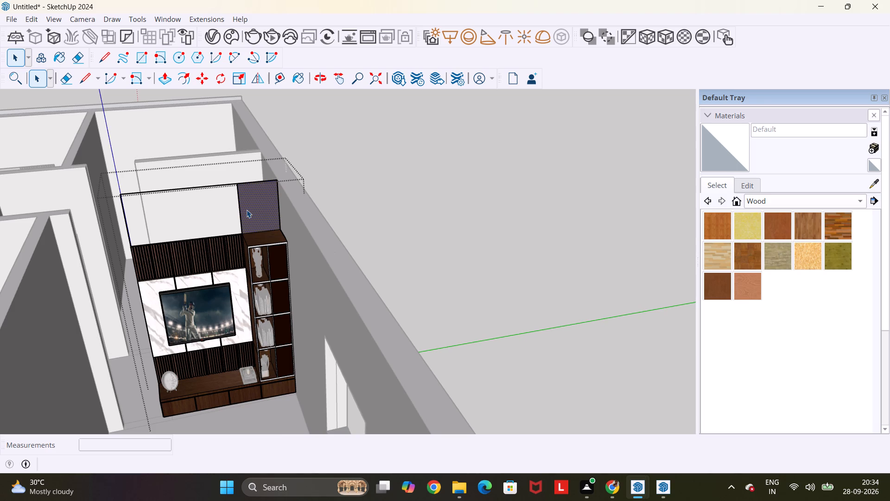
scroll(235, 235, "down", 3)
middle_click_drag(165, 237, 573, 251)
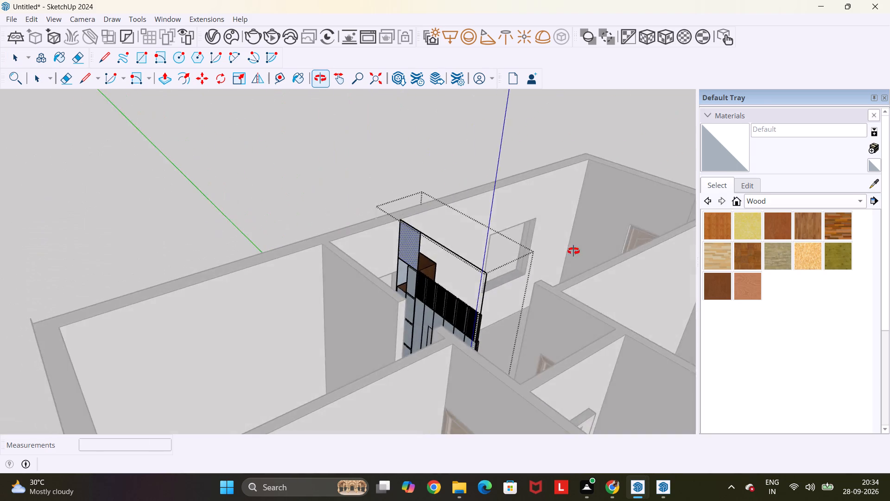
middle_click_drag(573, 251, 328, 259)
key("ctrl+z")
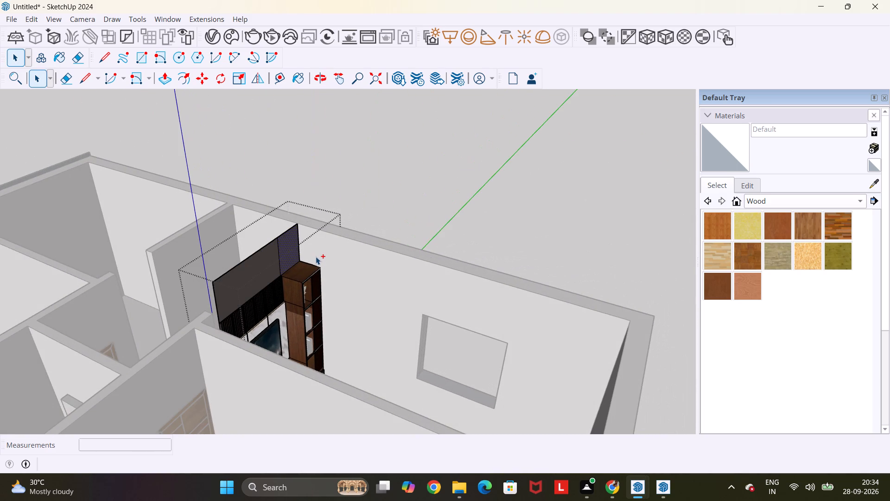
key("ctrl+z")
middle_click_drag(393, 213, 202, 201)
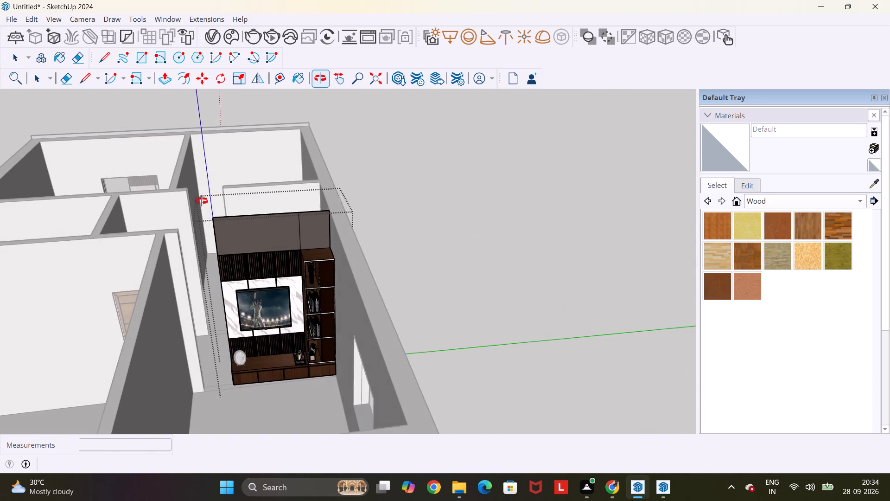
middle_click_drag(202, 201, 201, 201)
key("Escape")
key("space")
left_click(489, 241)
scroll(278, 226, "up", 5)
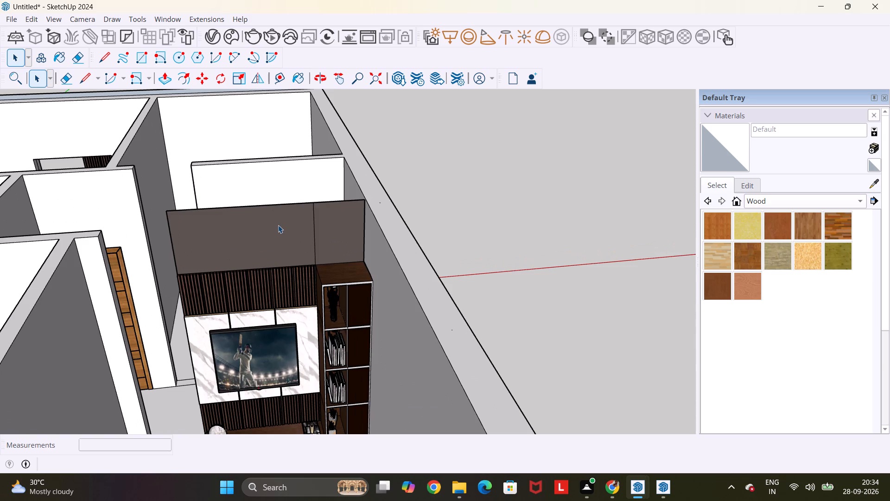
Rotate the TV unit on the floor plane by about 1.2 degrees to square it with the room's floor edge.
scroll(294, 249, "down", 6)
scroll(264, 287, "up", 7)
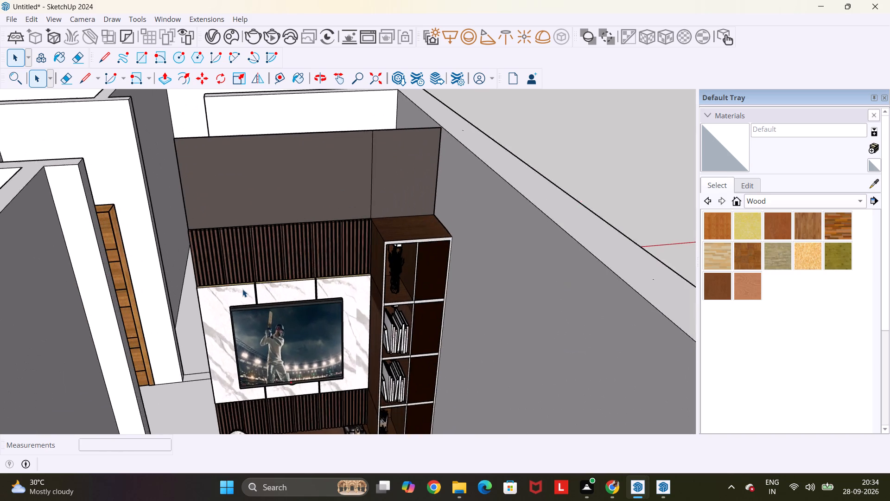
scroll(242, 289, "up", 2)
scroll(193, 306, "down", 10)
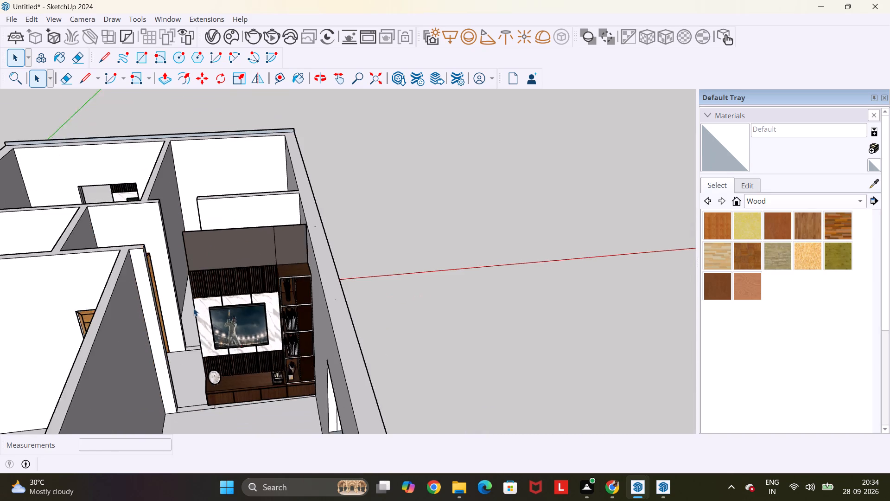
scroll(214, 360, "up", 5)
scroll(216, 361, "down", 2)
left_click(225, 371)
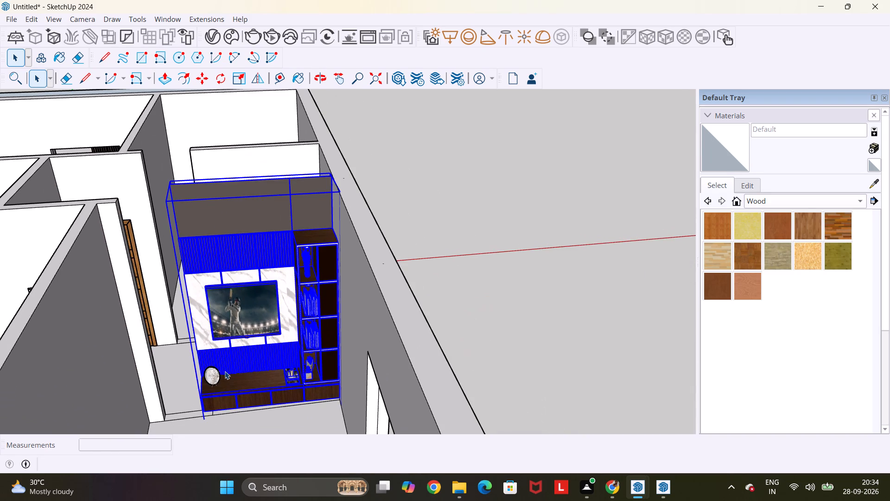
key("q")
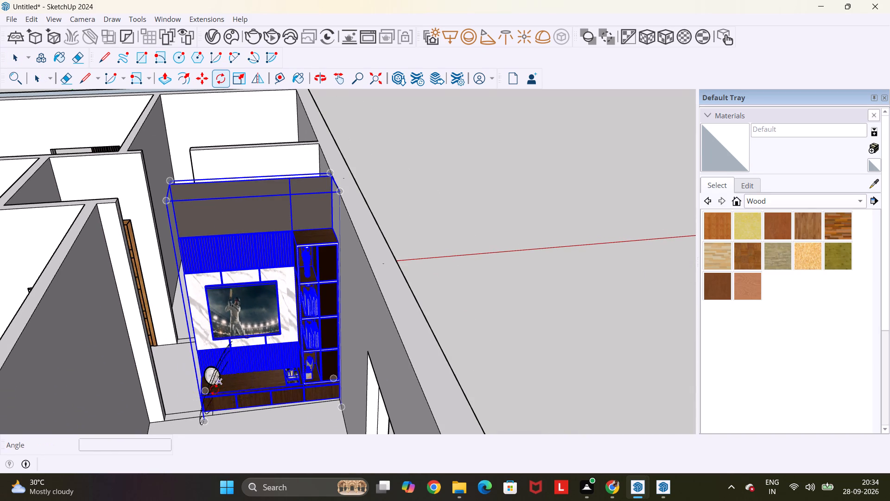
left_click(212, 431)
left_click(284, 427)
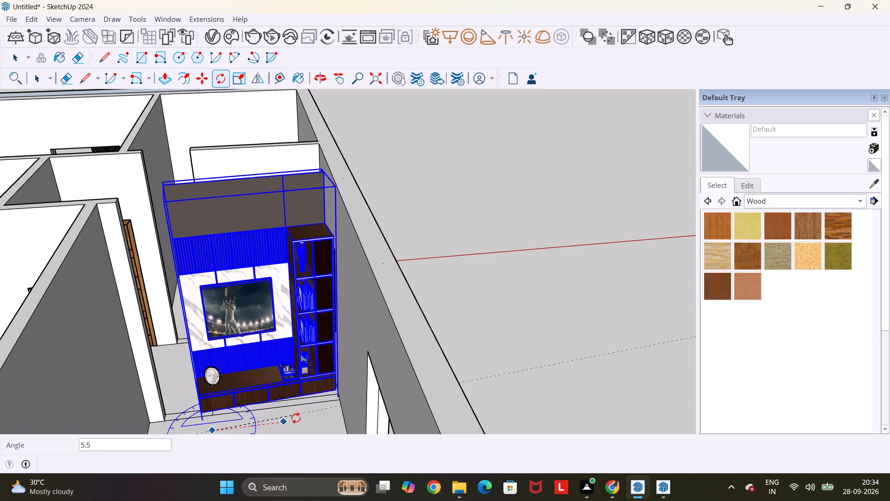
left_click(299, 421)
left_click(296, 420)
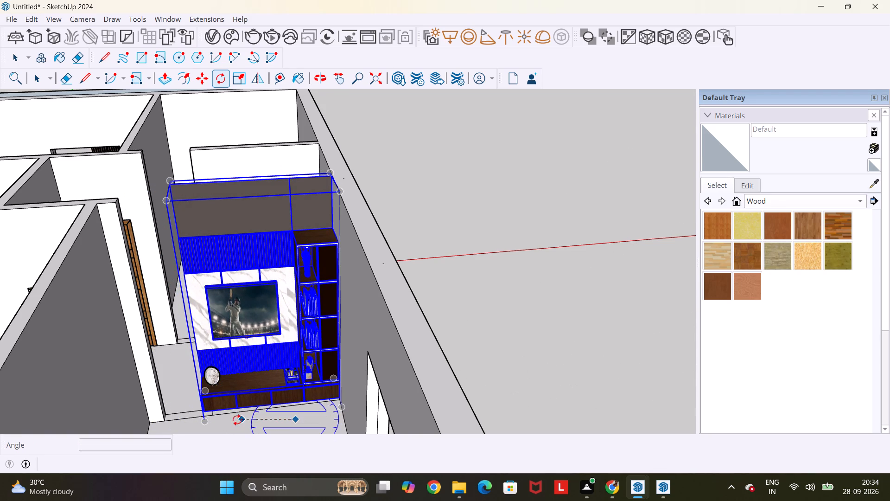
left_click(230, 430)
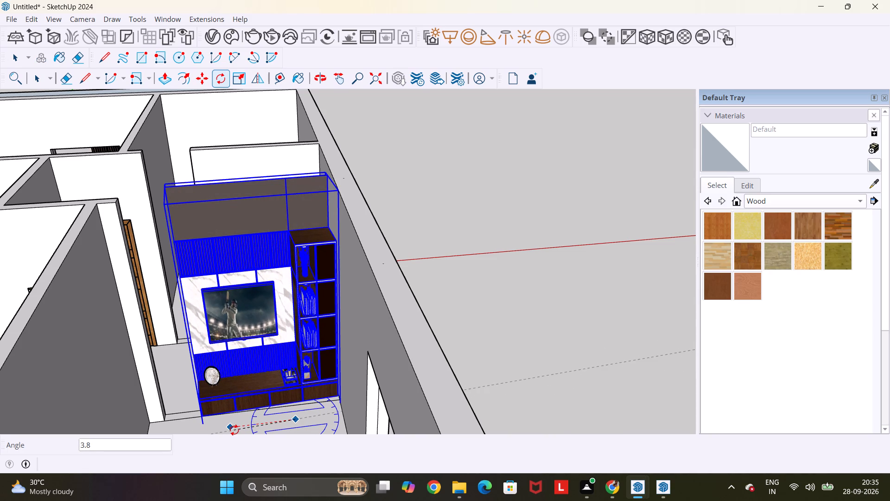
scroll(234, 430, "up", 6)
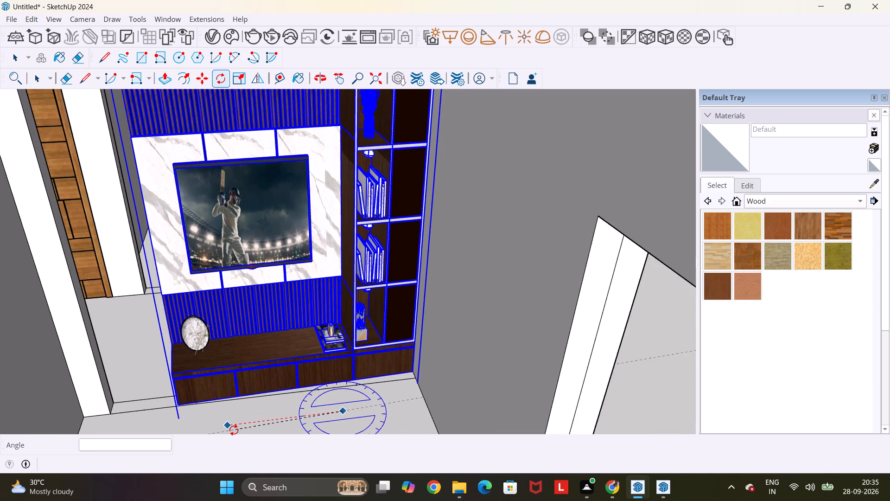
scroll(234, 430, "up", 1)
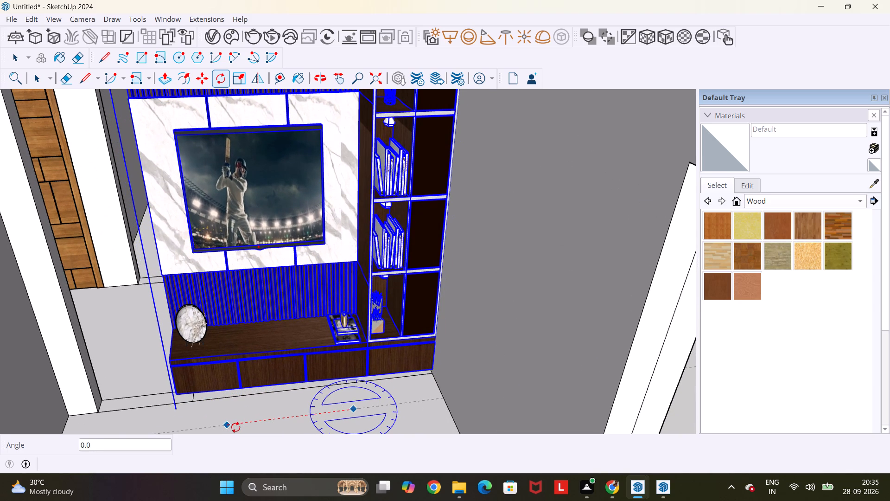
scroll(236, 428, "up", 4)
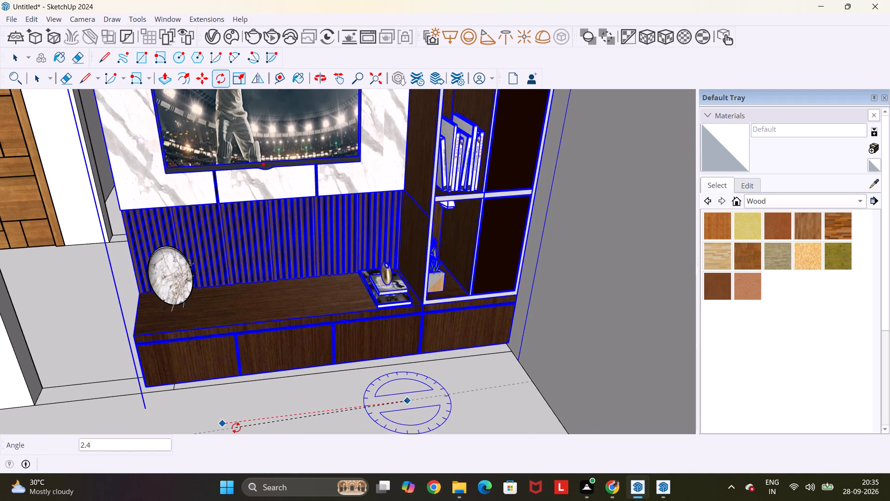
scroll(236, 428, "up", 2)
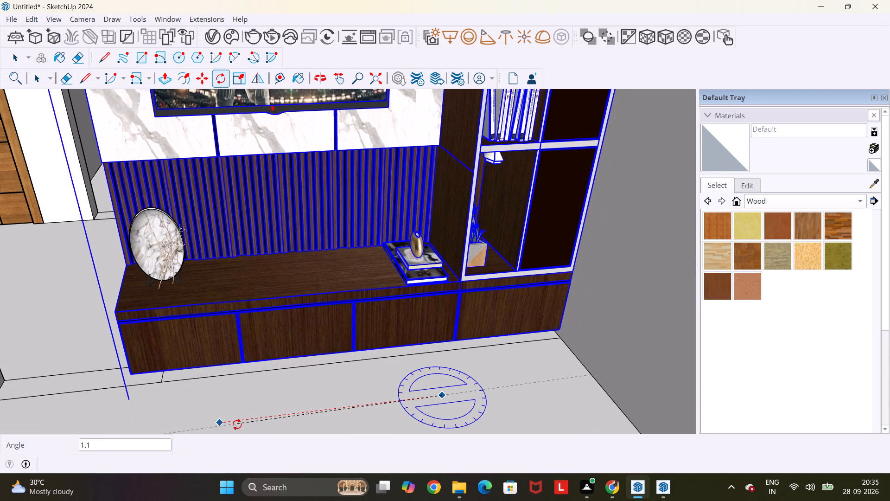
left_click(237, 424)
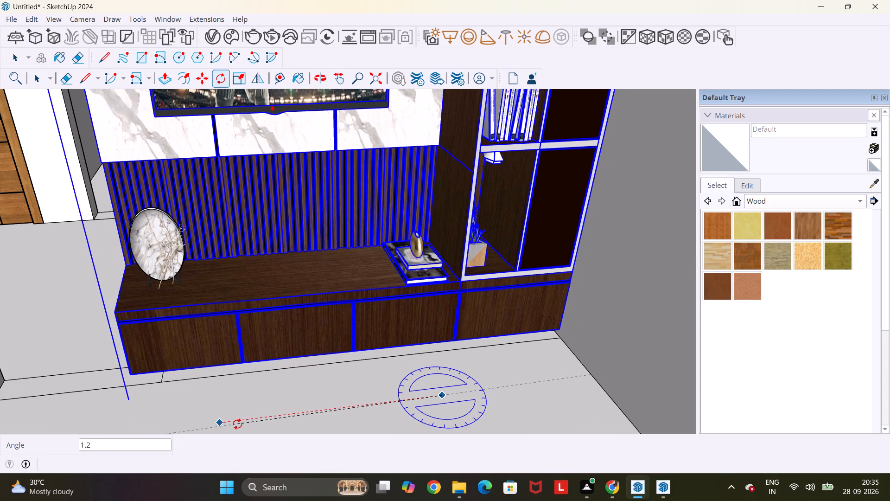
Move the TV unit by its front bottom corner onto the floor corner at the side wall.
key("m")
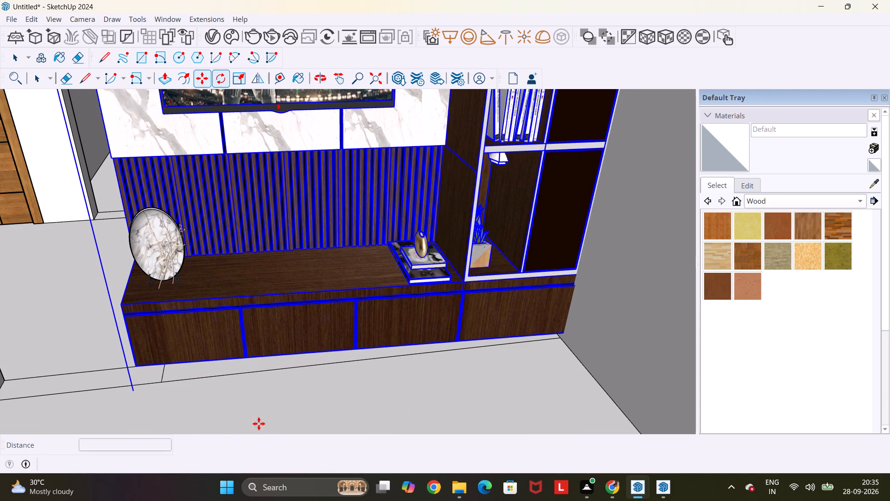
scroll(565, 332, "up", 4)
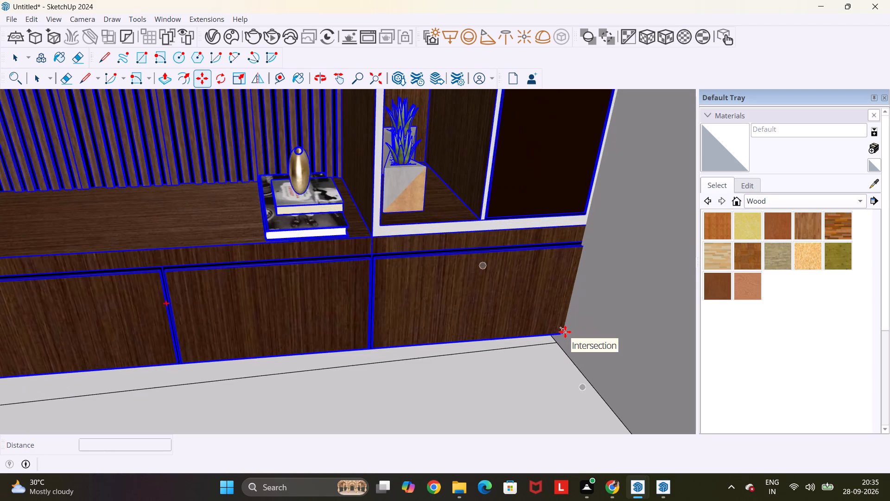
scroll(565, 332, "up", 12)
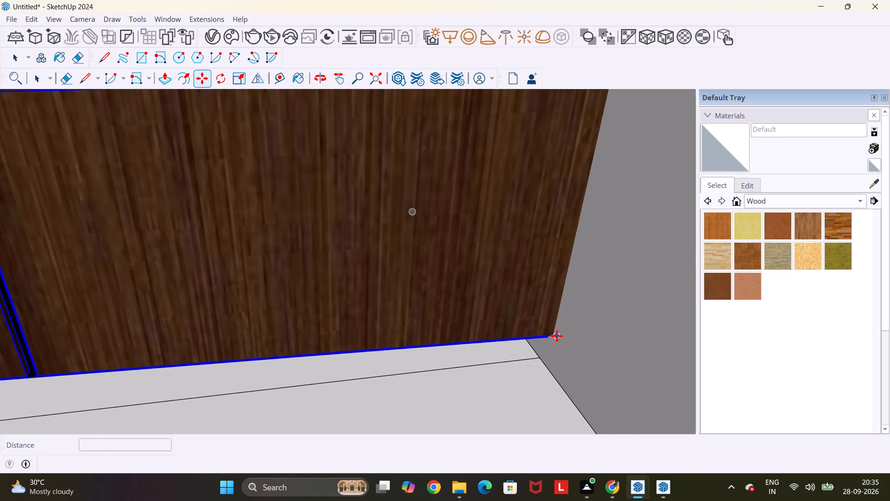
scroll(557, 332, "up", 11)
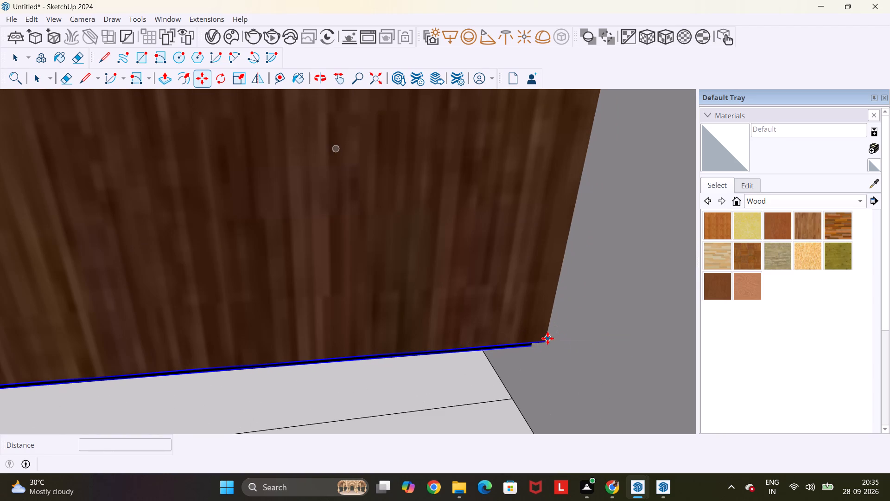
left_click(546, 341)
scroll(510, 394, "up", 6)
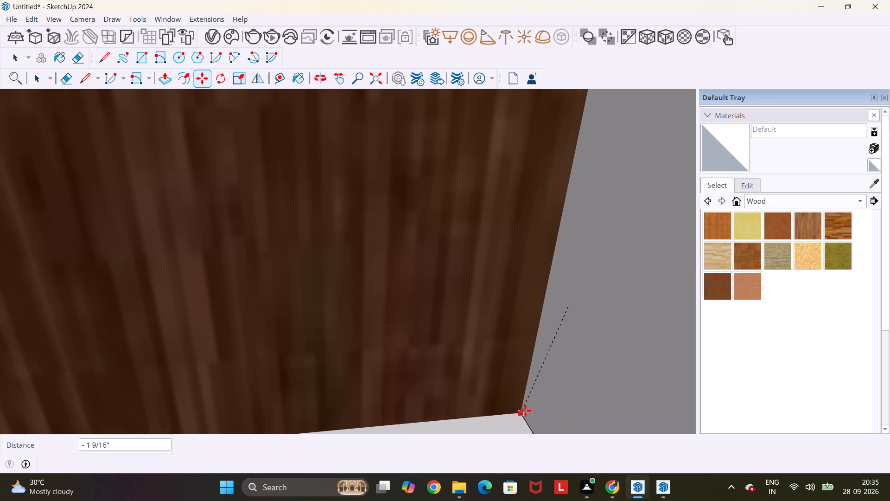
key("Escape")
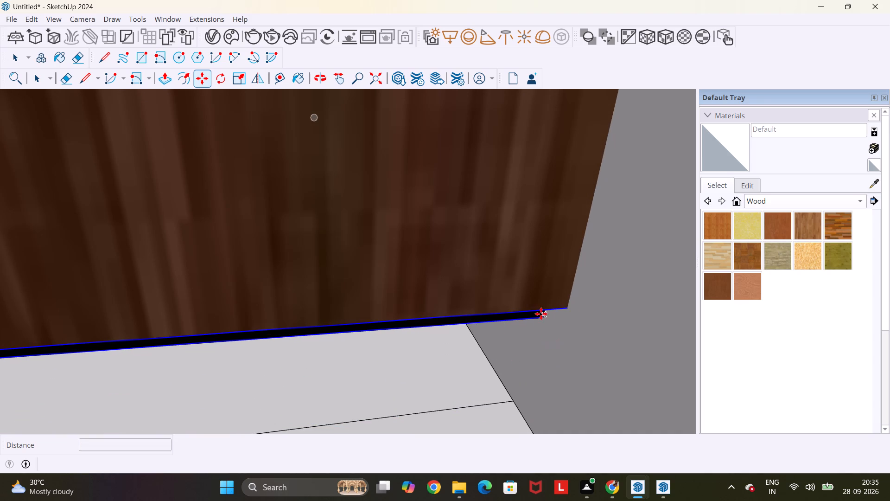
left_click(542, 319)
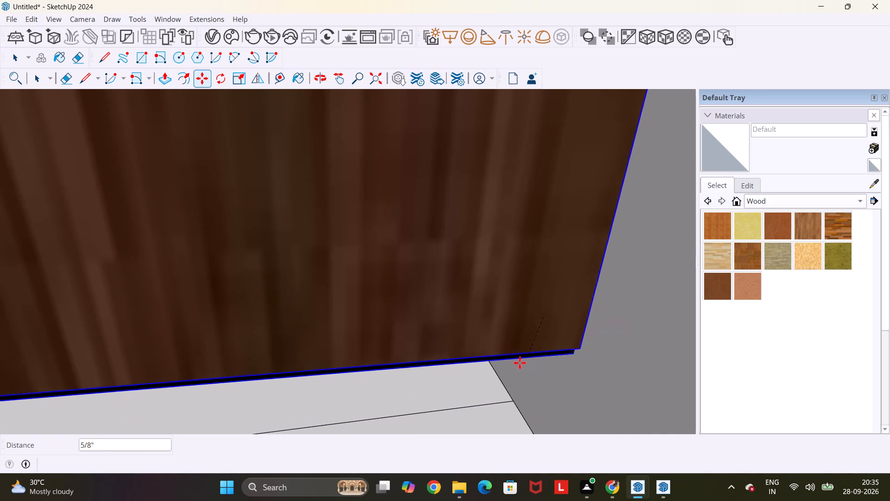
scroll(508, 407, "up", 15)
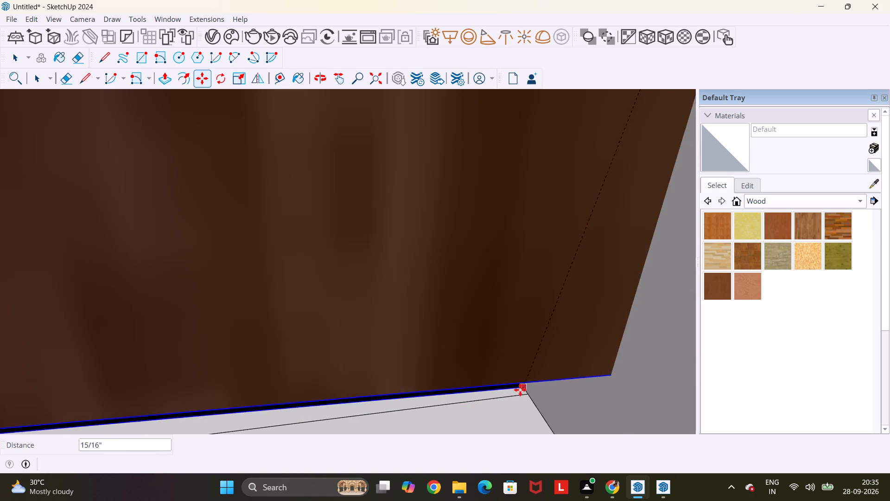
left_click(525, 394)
Examine the TV unit's fit against the surrounding walls and floor of its room from several angles.
scroll(523, 393, "down", 19)
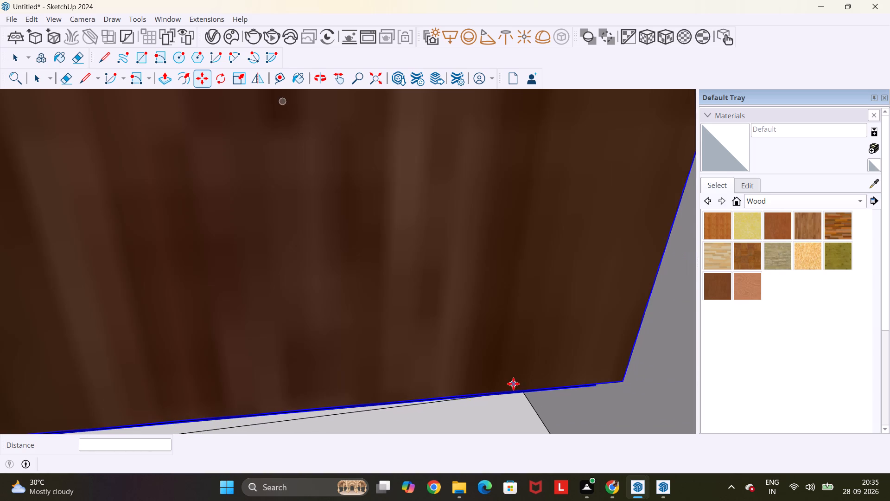
scroll(513, 384, "down", 20)
scroll(513, 384, "down", 20)
scroll(513, 384, "down", 5)
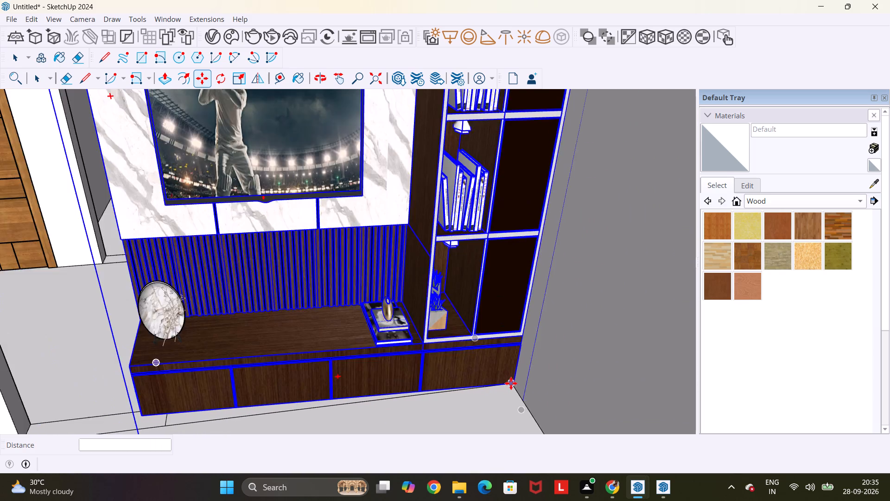
scroll(511, 383, "down", 6)
middle_click_drag(279, 393, 414, 378)
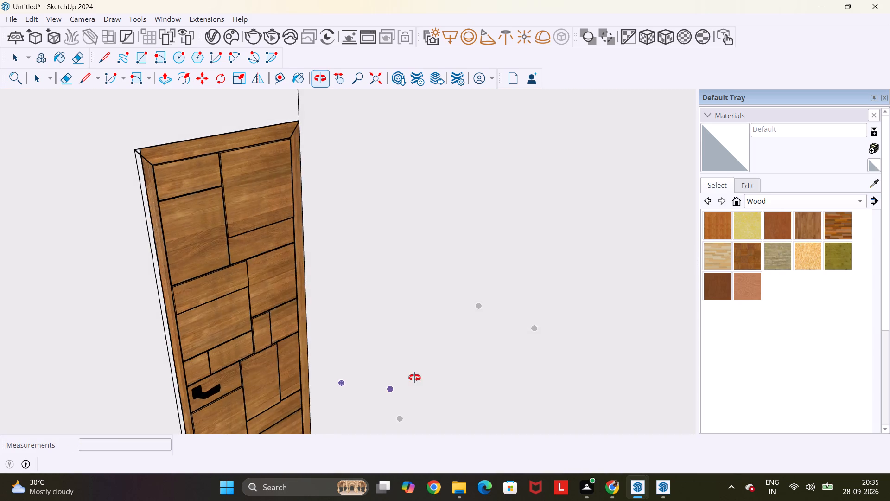
middle_click_drag(414, 378, 331, 379)
scroll(330, 379, "down", 2)
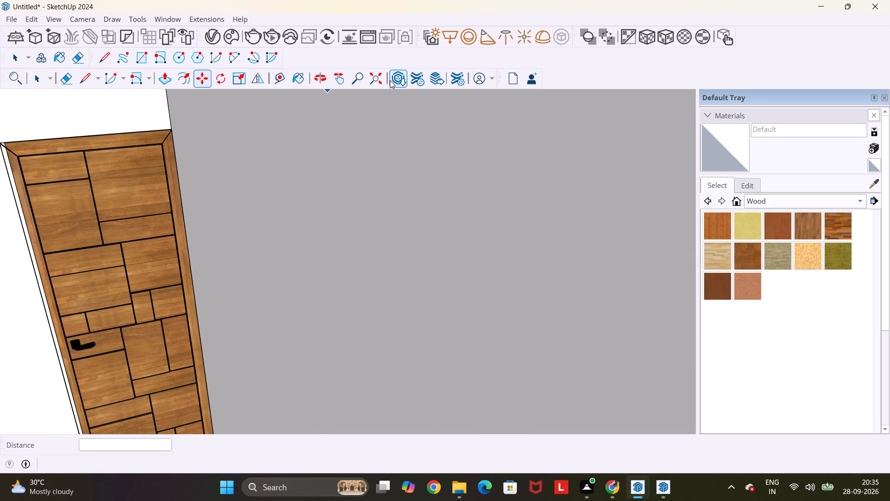
left_click(371, 75)
middle_click_drag(459, 179, 235, 271)
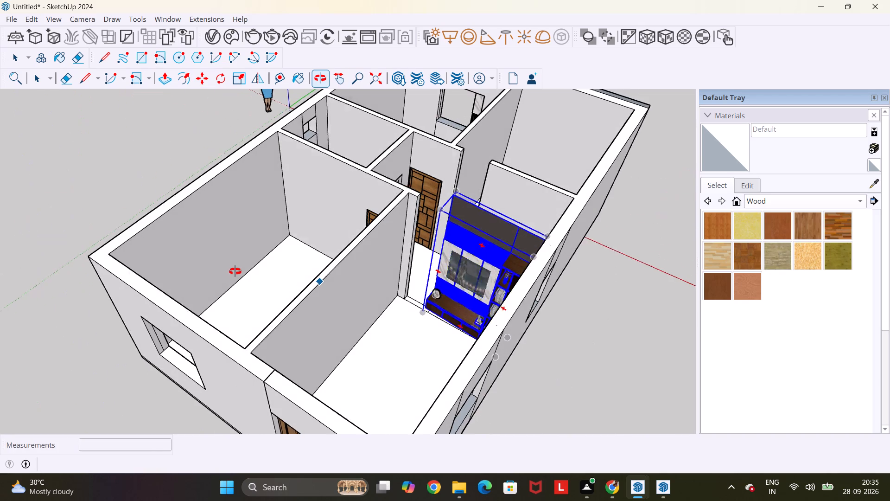
middle_click_drag(235, 271, 234, 271)
scroll(420, 265, "up", 5)
middle_click_drag(470, 271, 594, 261)
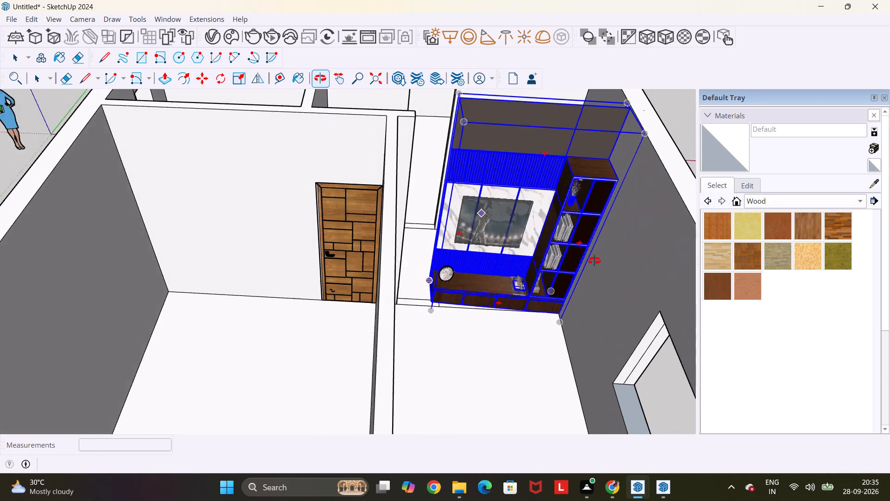
middle_click_drag(594, 261, 603, 257)
scroll(603, 257, "up", 4)
Undo the TV unit's move, rotation and earlier edits back to before it was placed in the room.
key("ctrl+z")
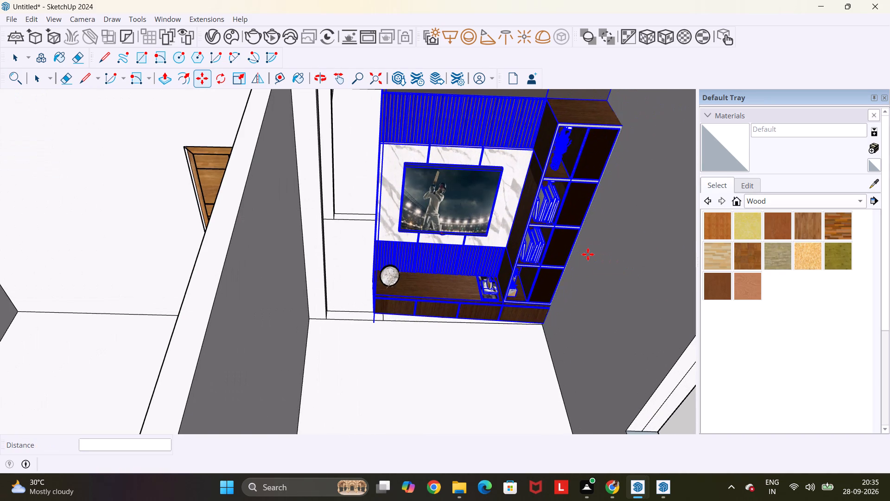
key("ctrl+z")
key("ctrl+z")
key("ctrl+z")
key("ctrl+z")
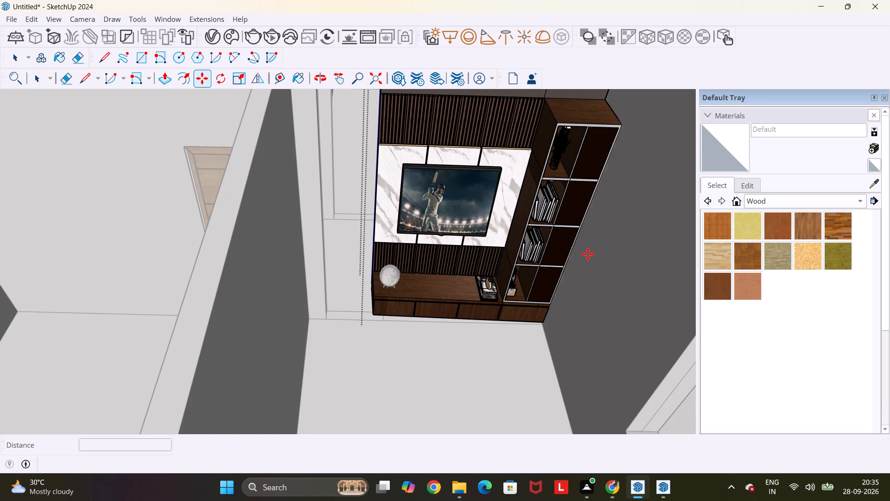
key("ctrl+z")
scroll(474, 248, "down", 8)
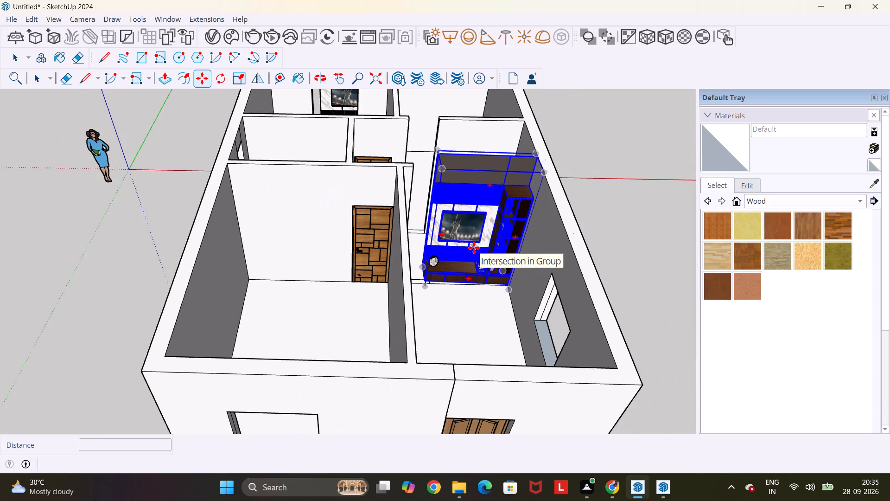
key("ctrl+z")
key("ctrl+z")
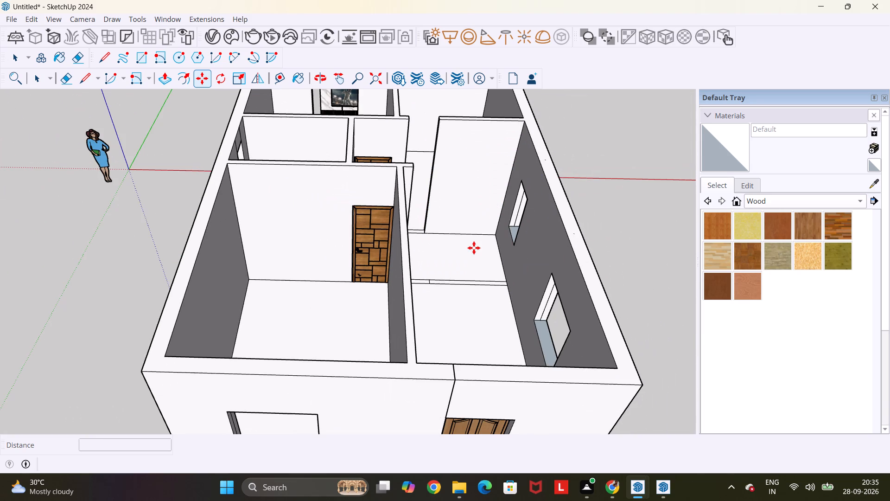
Switch to Chrome and start downloading the 18 MB TV UNIT model with side shelves and a white marble back panel.
left_click(612, 479)
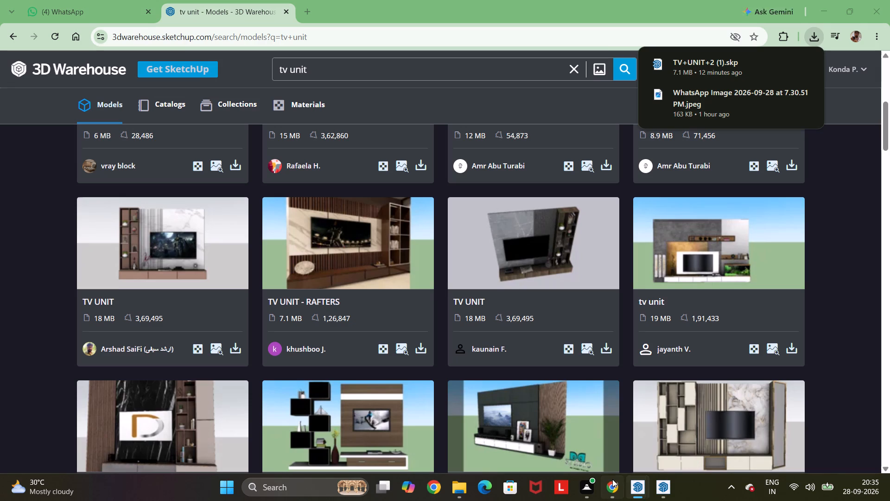
left_click(231, 350)
left_click(245, 376)
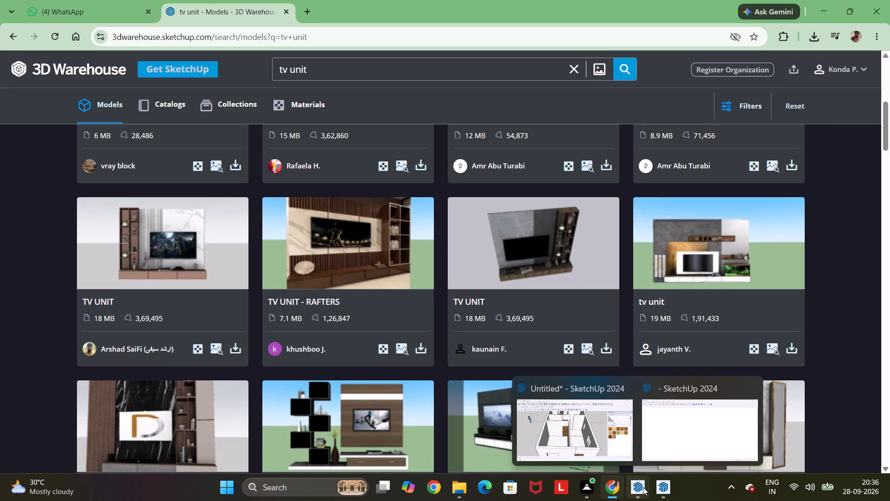
Switch to SketchUp, check the newly opened TV unit model, and close the TV+UNIT+2 (1) model without saving its changes.
left_click(704, 434)
scroll(594, 272, "down", 6)
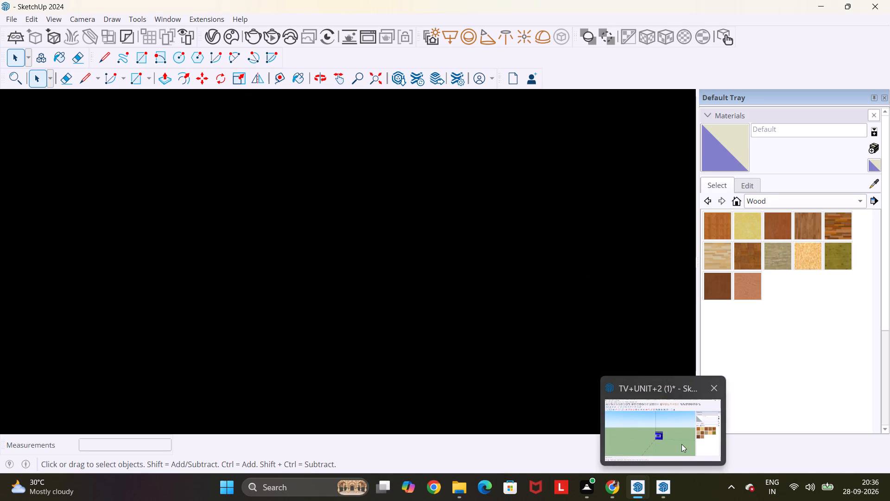
left_click(669, 428)
left_click(665, 483)
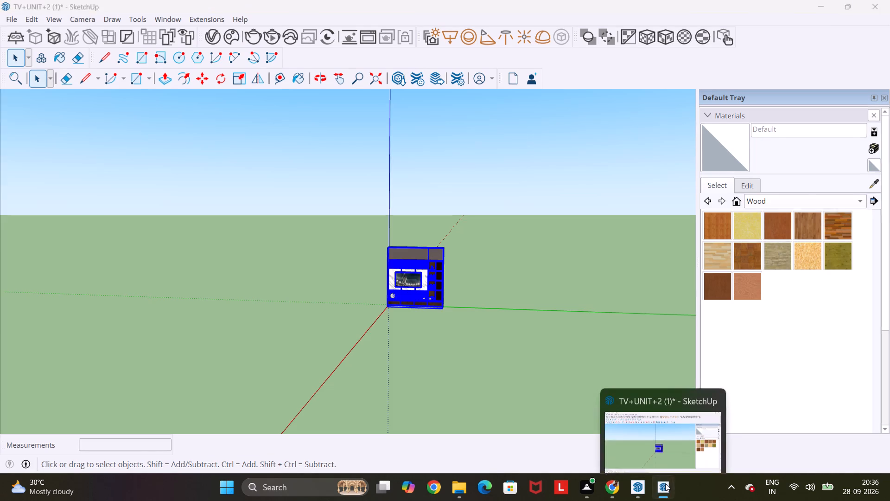
left_click(712, 389)
left_click(640, 496)
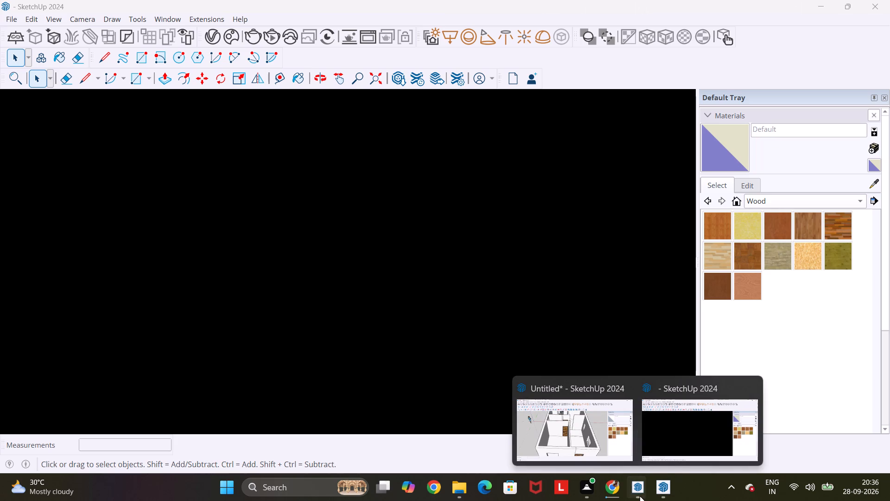
left_click(713, 426)
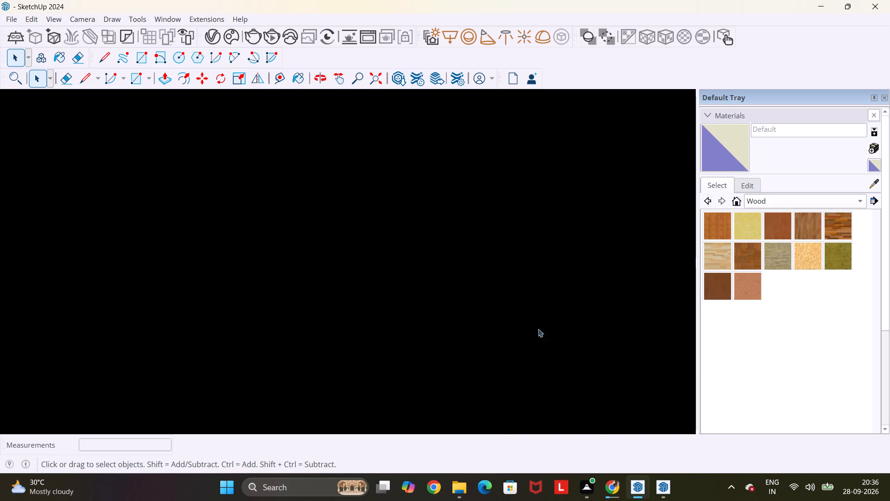
scroll(532, 322, "down", 12)
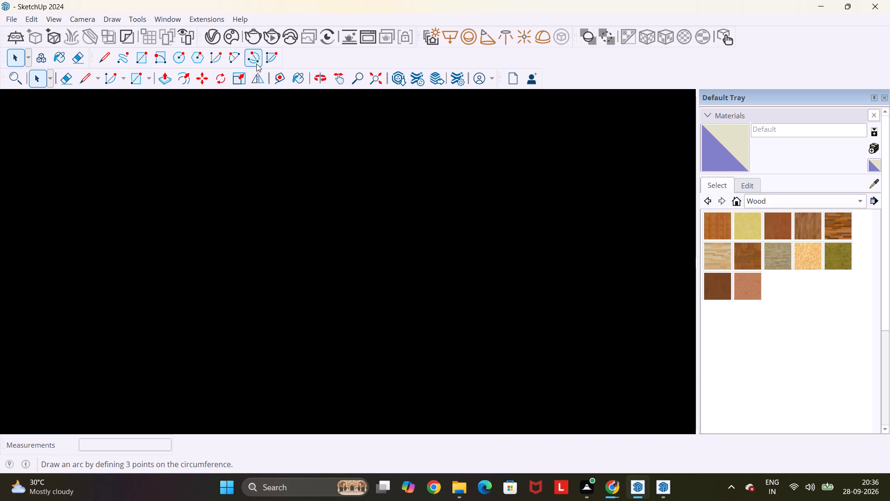
left_click(372, 81)
left_click(661, 485)
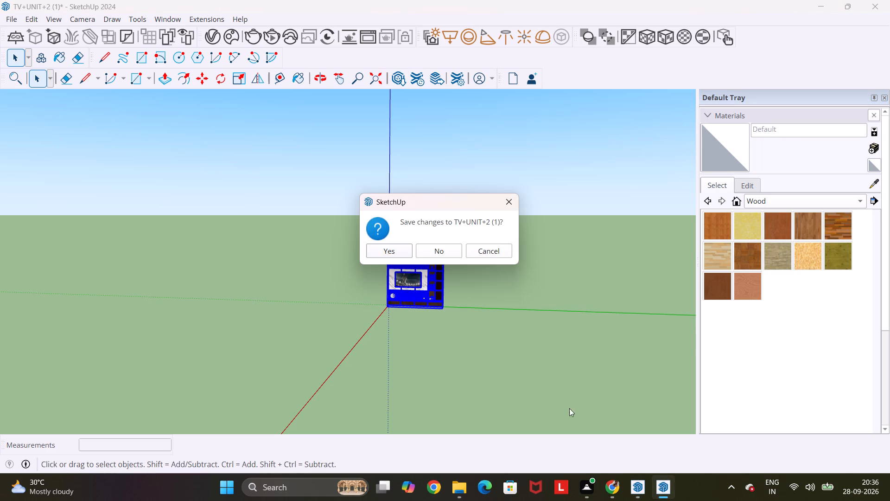
left_click(441, 256)
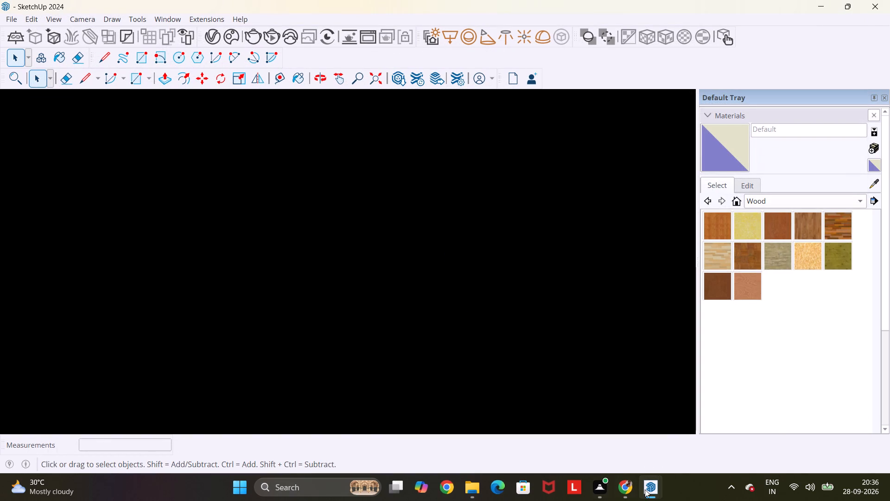
Return to the Untitled house model and exchange the Move tool for the Select tool.
left_click(645, 489)
left_click(609, 427)
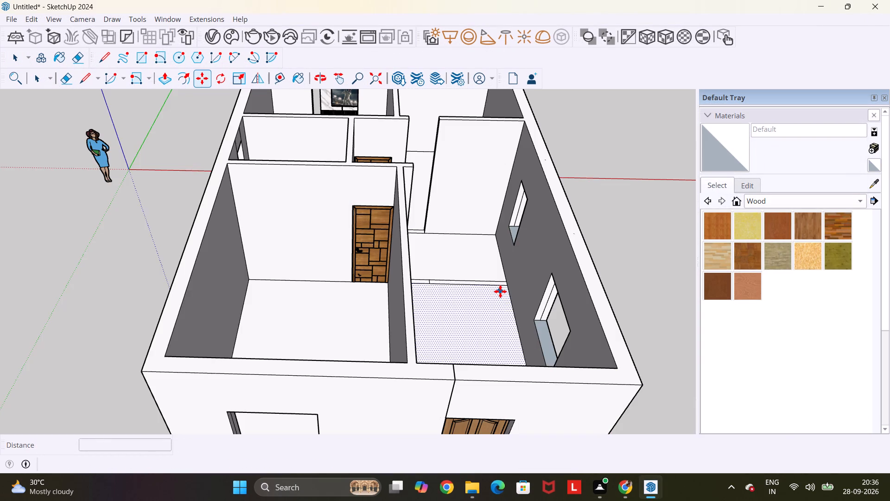
key("space")
key("space")
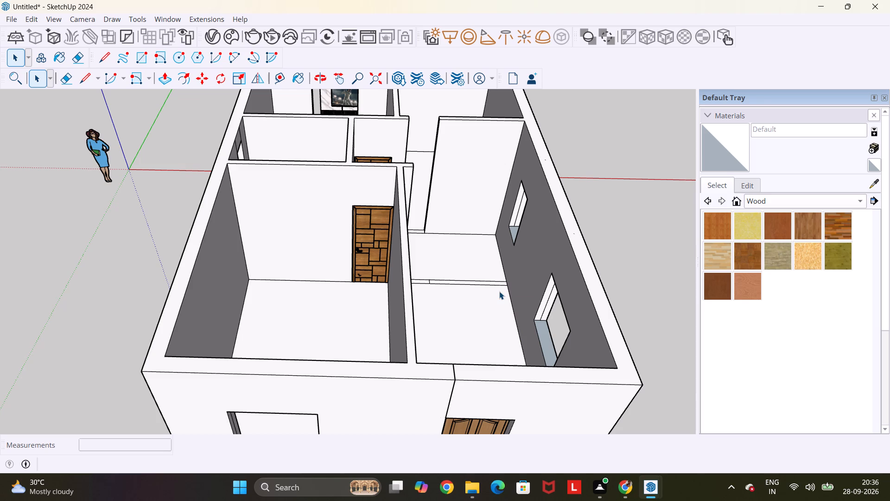
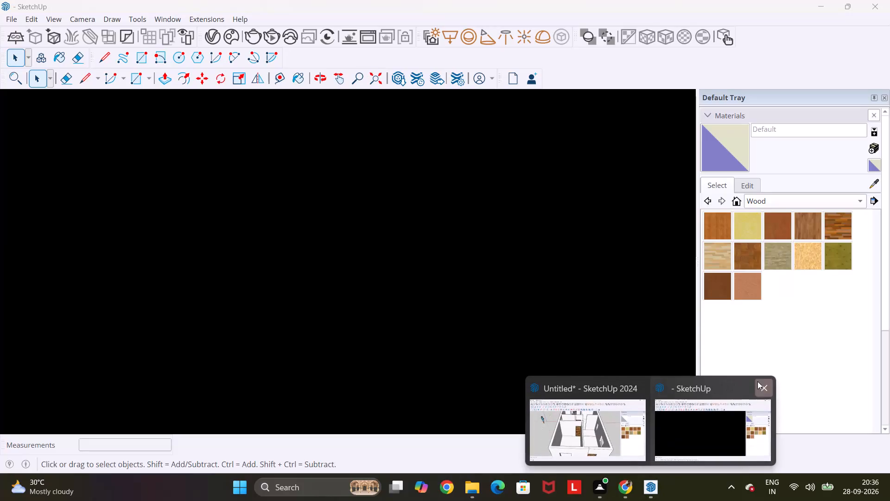
Close the blank SketchUp window and return to the Untitled house model.
left_click(764, 390)
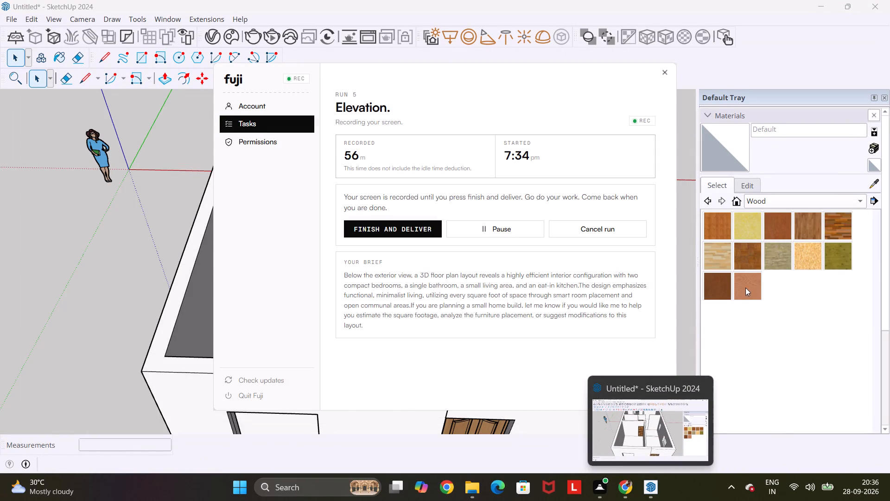
left_click(689, 309)
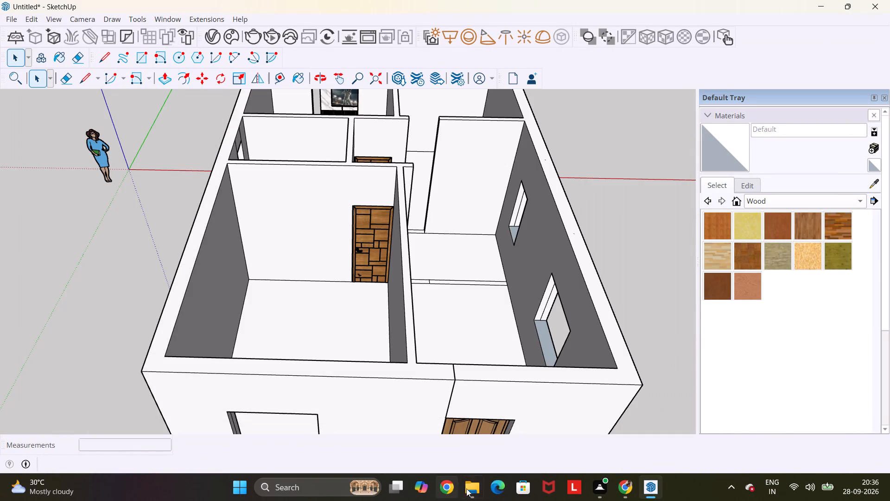
Open TV.skp from the Downloads folder in SketchUp and return to the Untitled house model.
left_click(470, 488)
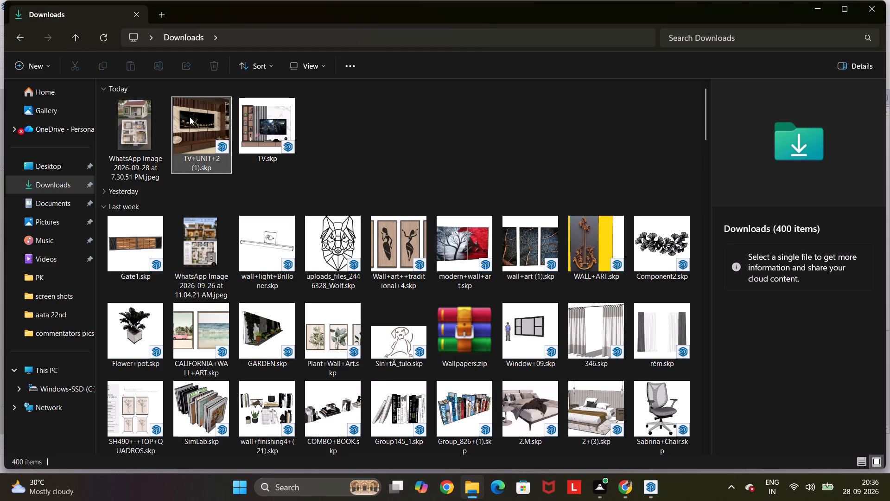
right_click(190, 117)
left_click(270, 108)
right_click(270, 107)
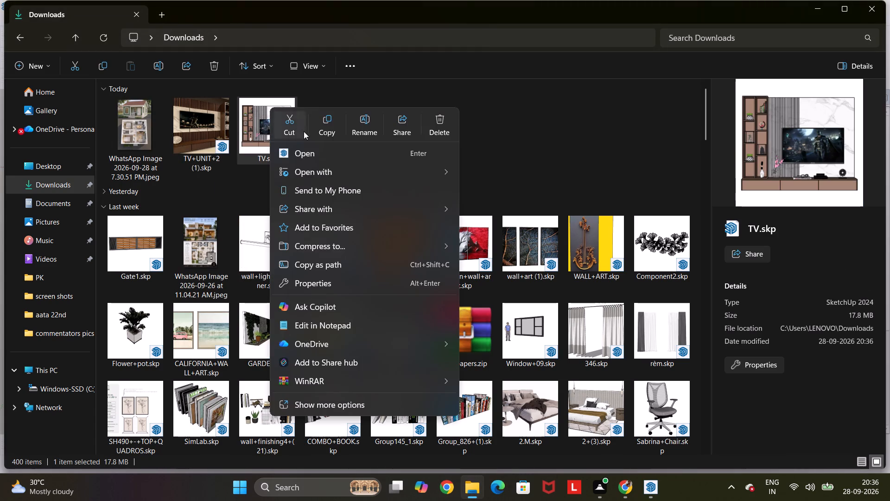
left_click(321, 161)
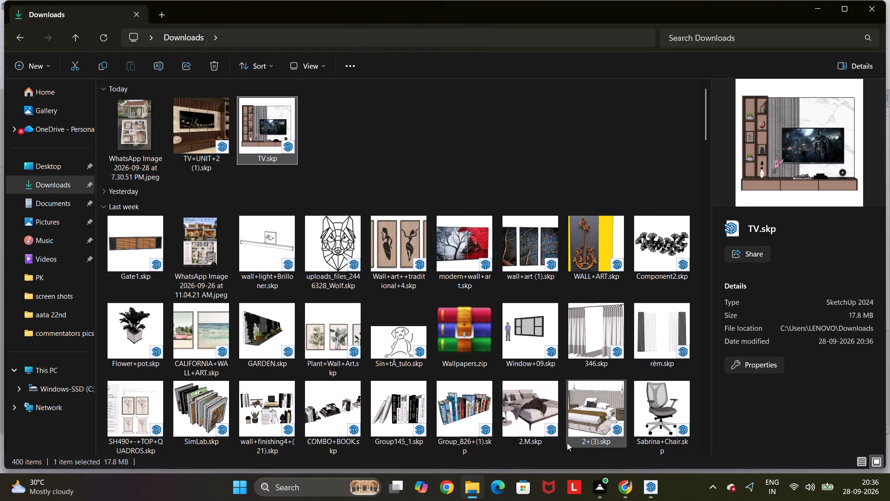
left_click(651, 487)
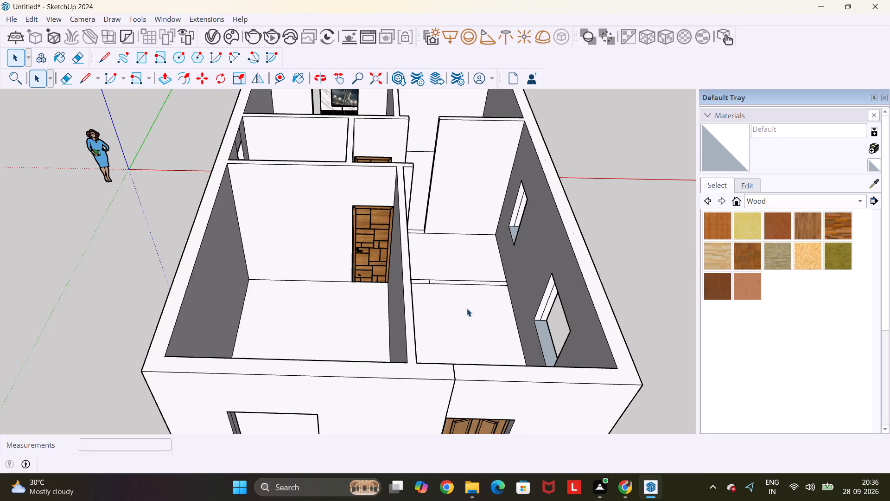
Erase the stray edges across the top and outer face of the house's front wall, above the entrance door.
key("e")
left_click(455, 372)
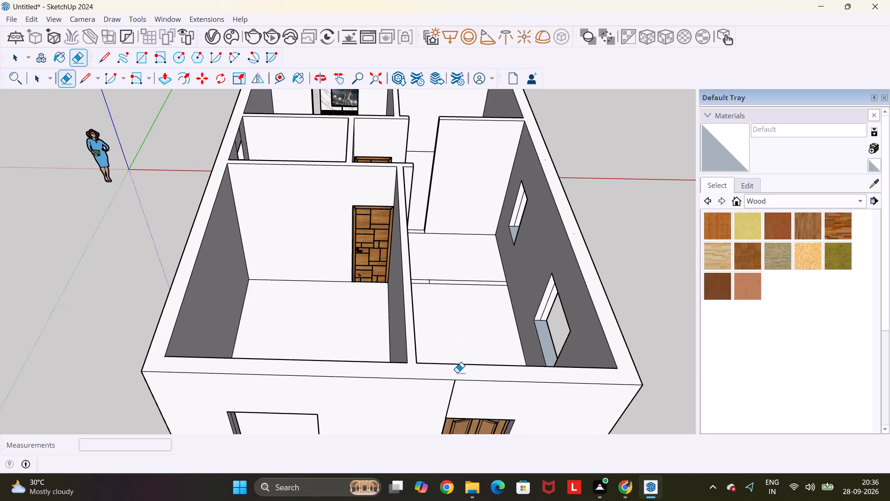
scroll(458, 386, "up", 3)
left_click(452, 388)
scroll(452, 390, "down", 4)
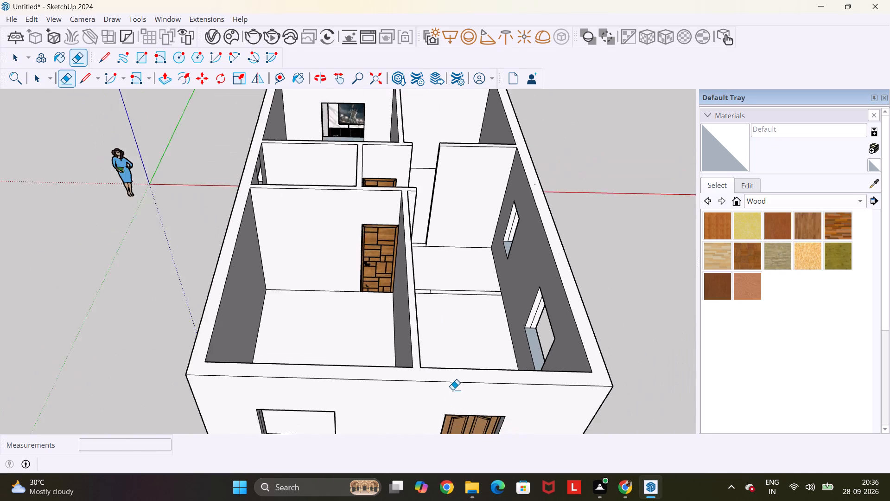
scroll(452, 390, "down", 7)
scroll(510, 187, "up", 3)
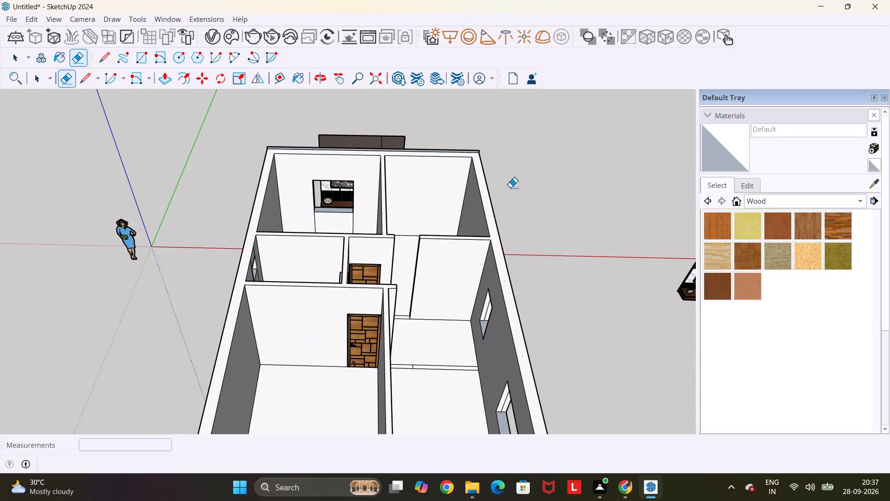
scroll(510, 187, "down", 7)
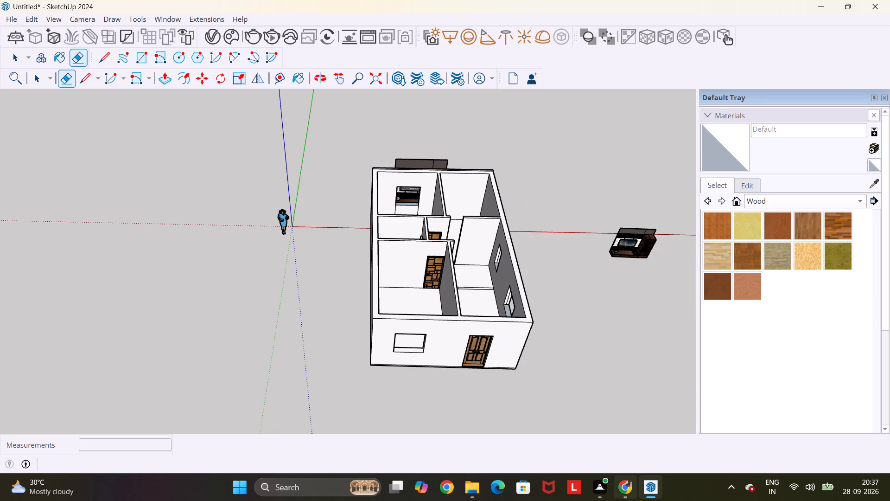
Switch to File Explorer and open the bed model 2+(3).skp from the Downloads folder.
left_click(624, 492)
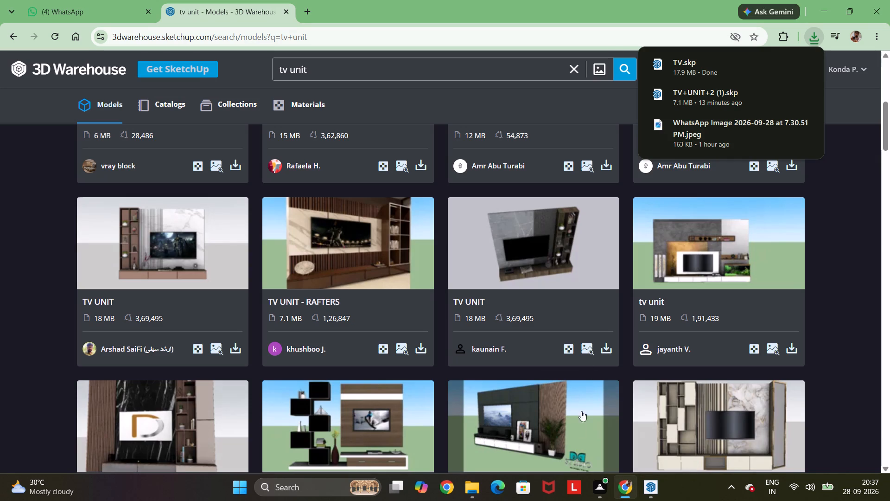
left_click(469, 491)
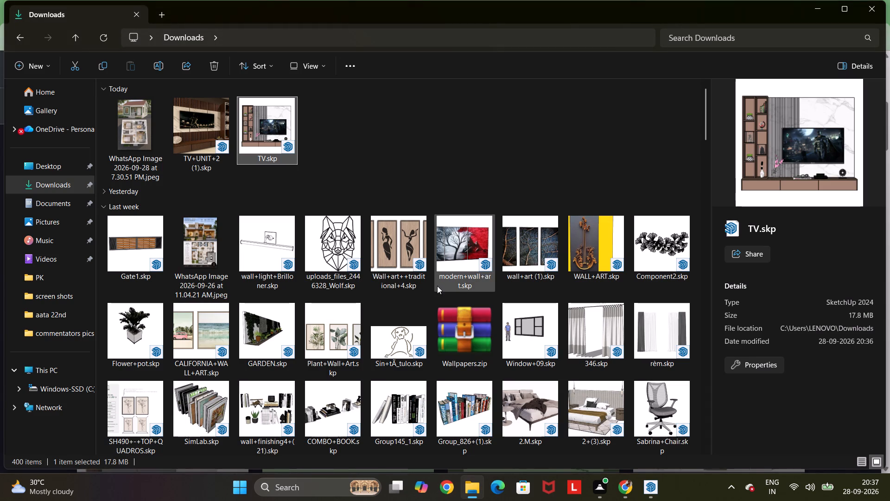
scroll(437, 286, "down", 2)
scroll(425, 268, "up", 2)
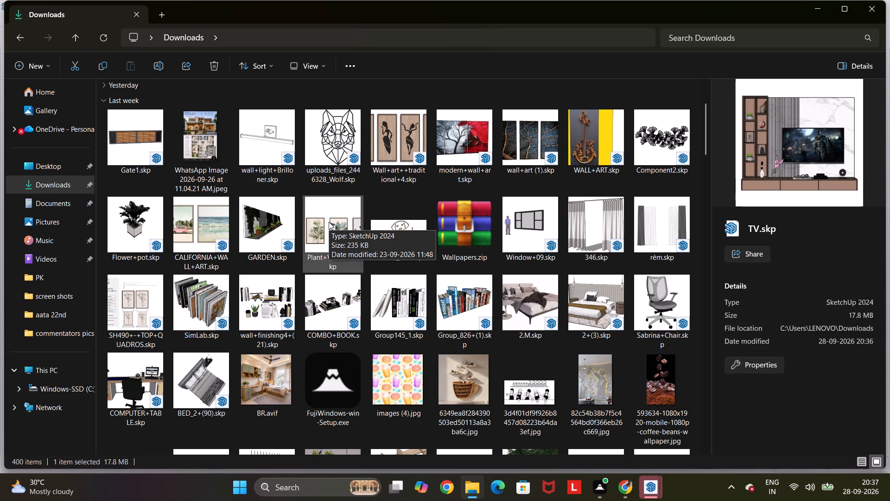
left_click(212, 378)
left_click(600, 294)
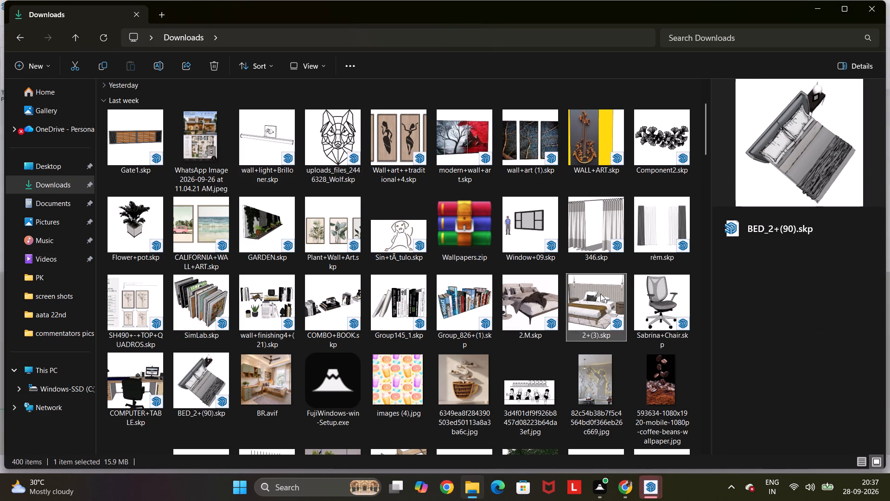
right_click(601, 294)
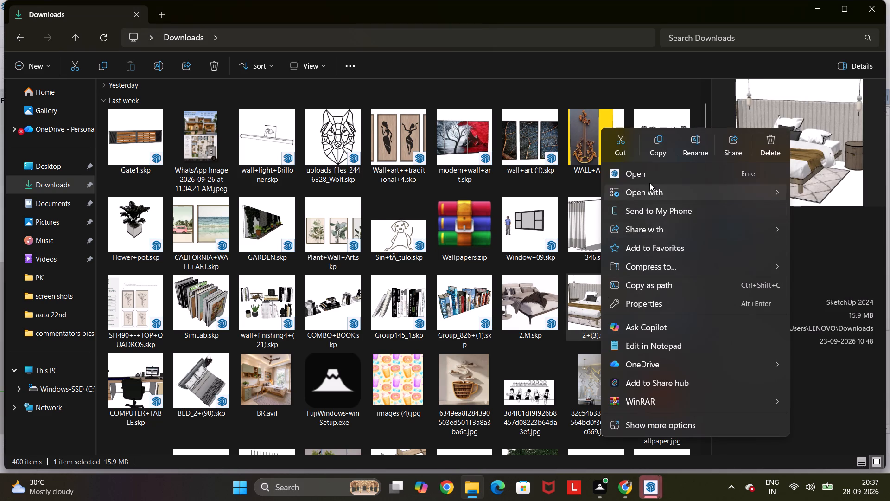
left_click(649, 178)
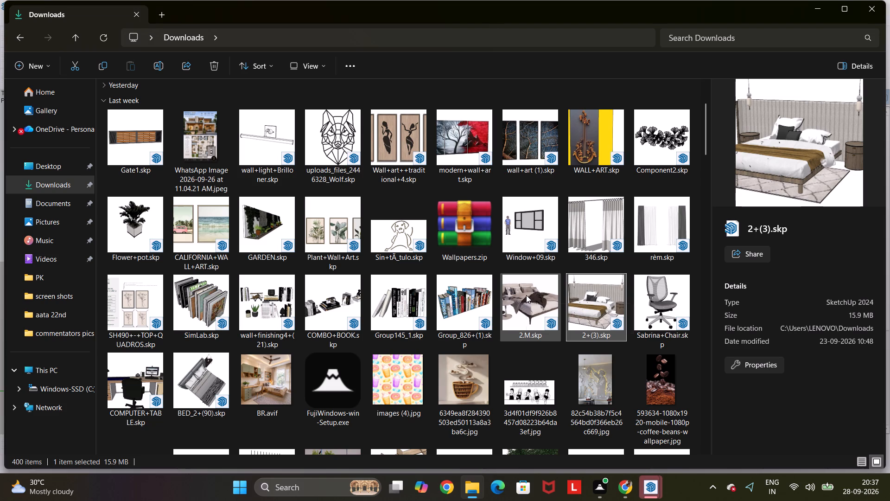
Open bedroom.skp from the Downloads folder and browse the remaining downloaded models.
scroll(526, 295, "down", 3)
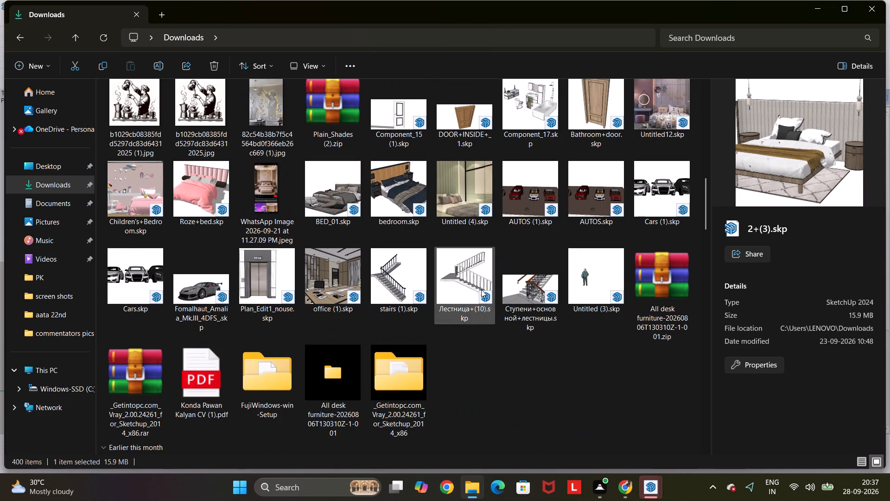
left_click(404, 190)
right_click(404, 189)
left_click(465, 169)
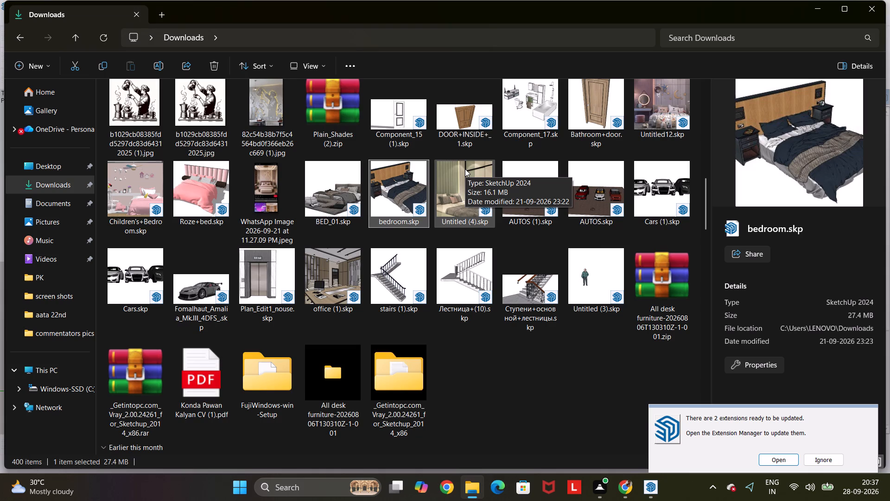
scroll(465, 169, "down", 4)
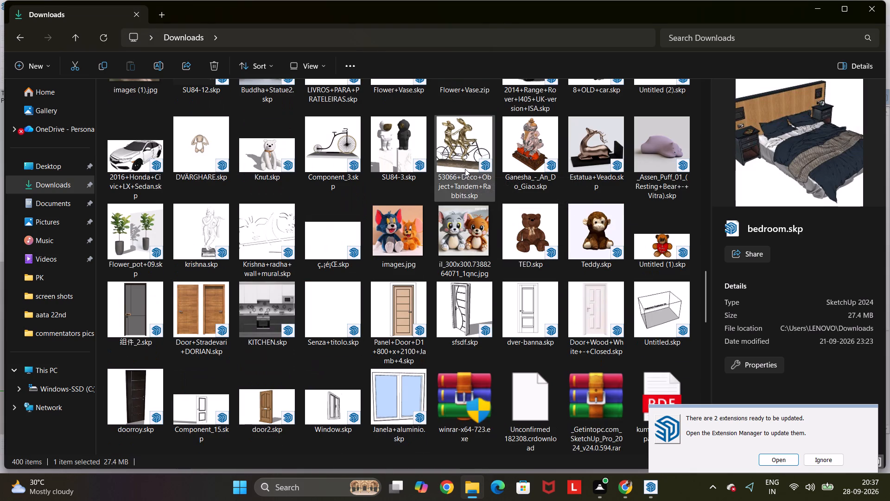
scroll(465, 169, "down", 1)
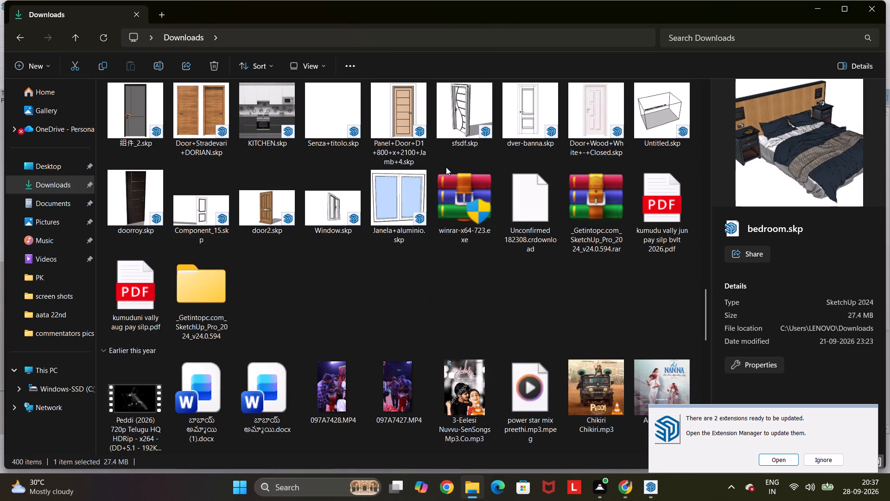
scroll(446, 167, "up", 16)
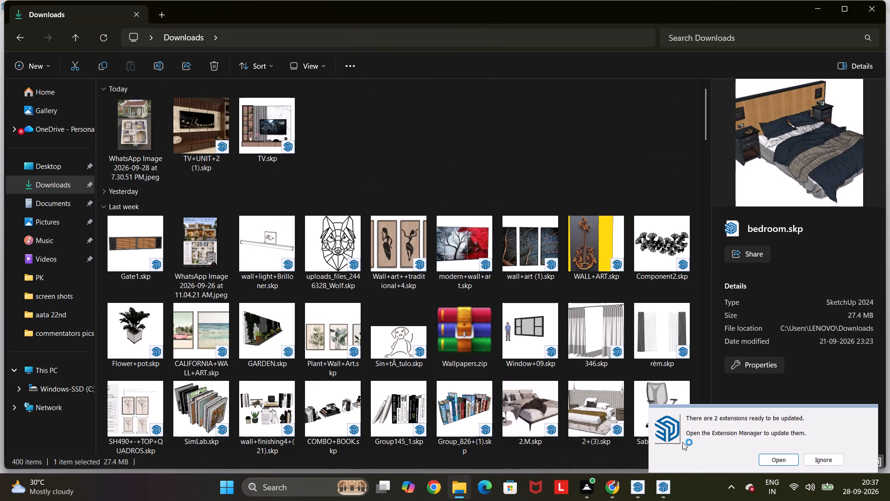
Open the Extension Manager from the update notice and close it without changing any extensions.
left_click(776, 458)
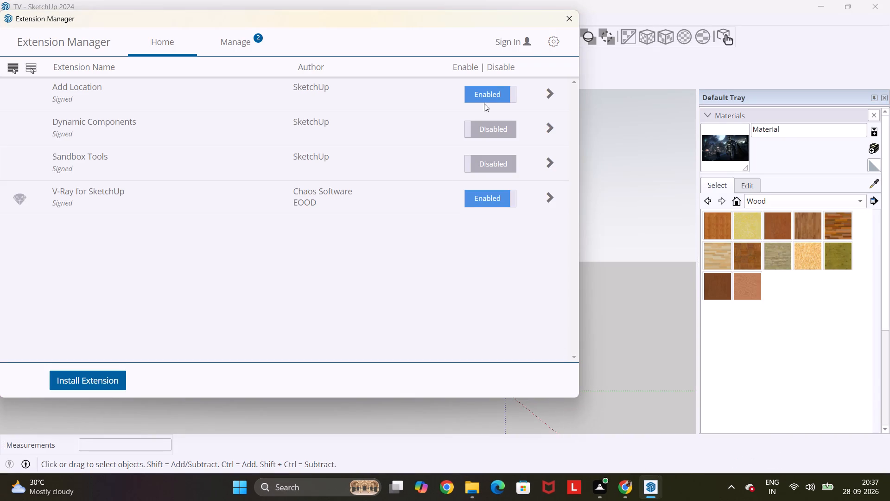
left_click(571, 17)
Copy the whole TV unit from the TV model and paste it into the Untitled house model, on the ground beside the house.
scroll(496, 203, "down", 6)
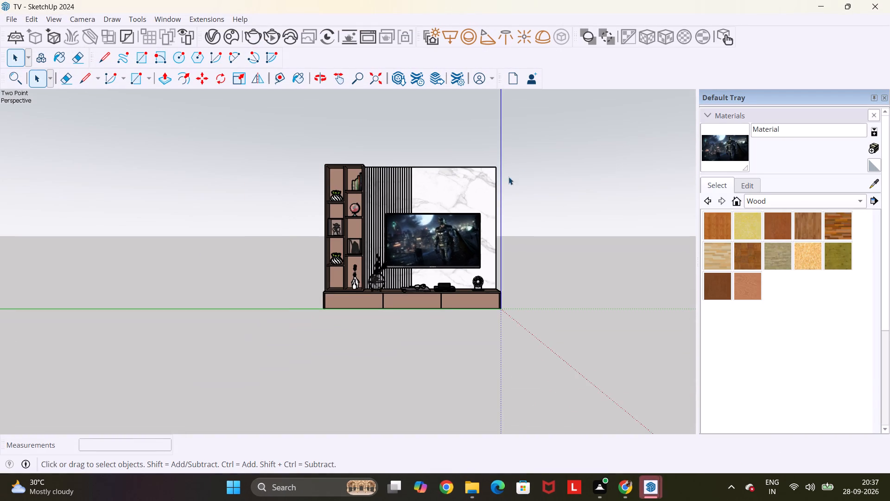
left_click_drag(531, 138, 284, 330)
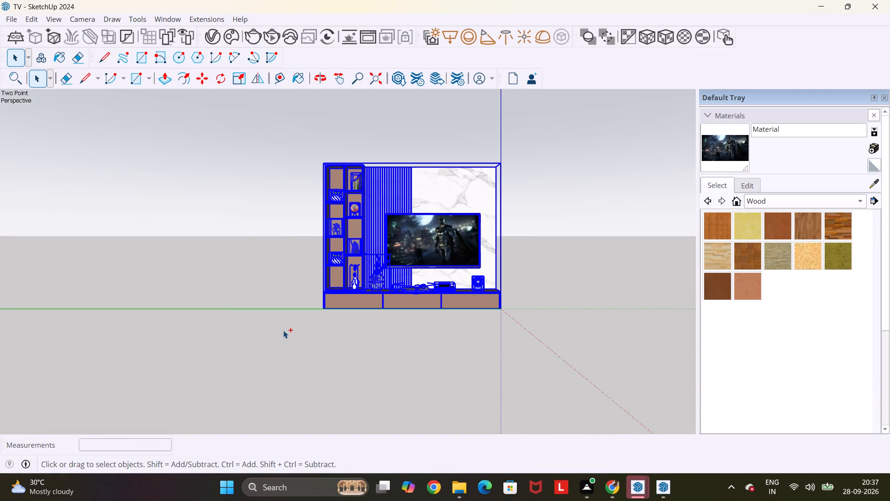
key("ctrl+c")
left_click(636, 489)
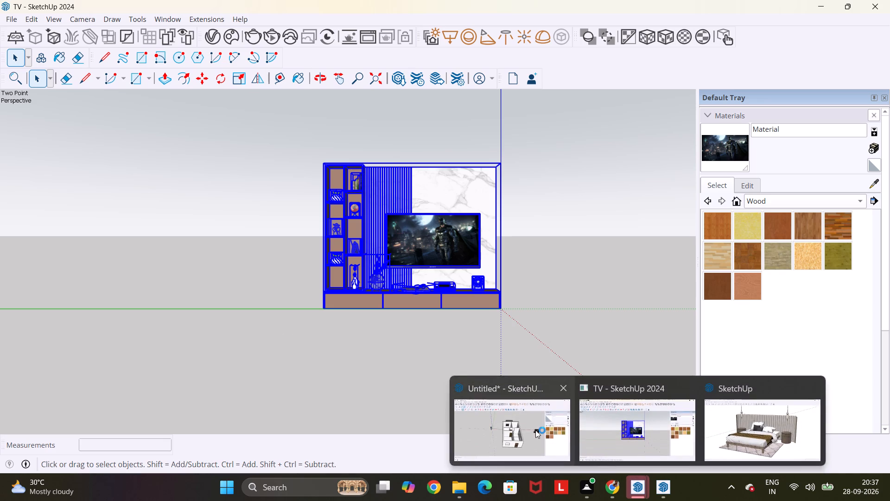
left_click(535, 430)
key("ctrl+v")
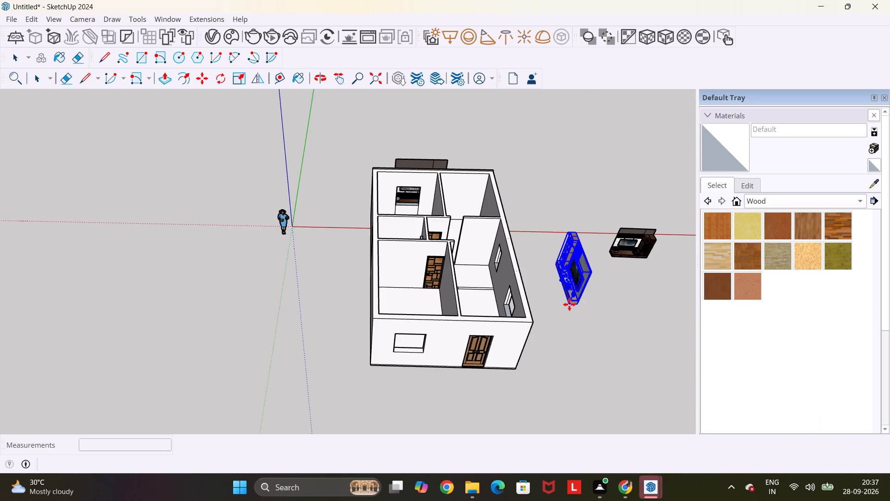
left_click(585, 328)
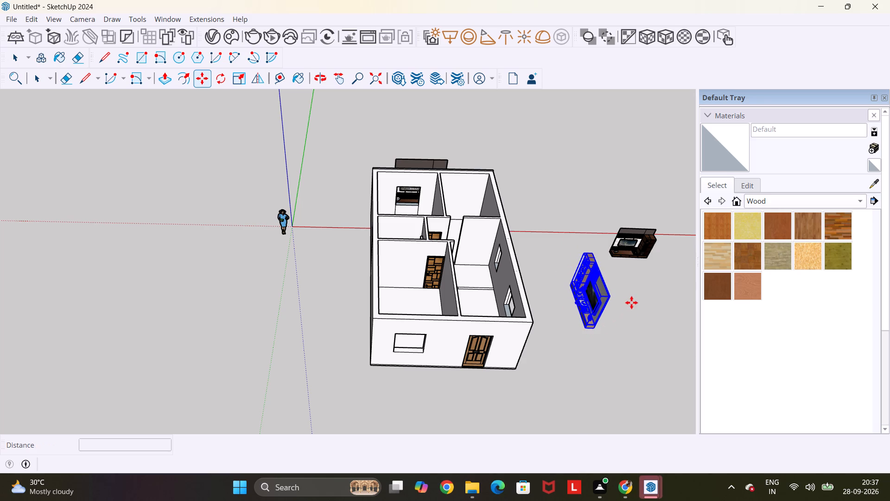
key("space")
Rotate the pasted TV unit 90 degrees about the vertical axis so it faces the same way as the house front.
middle_click_drag(620, 279, 559, 302)
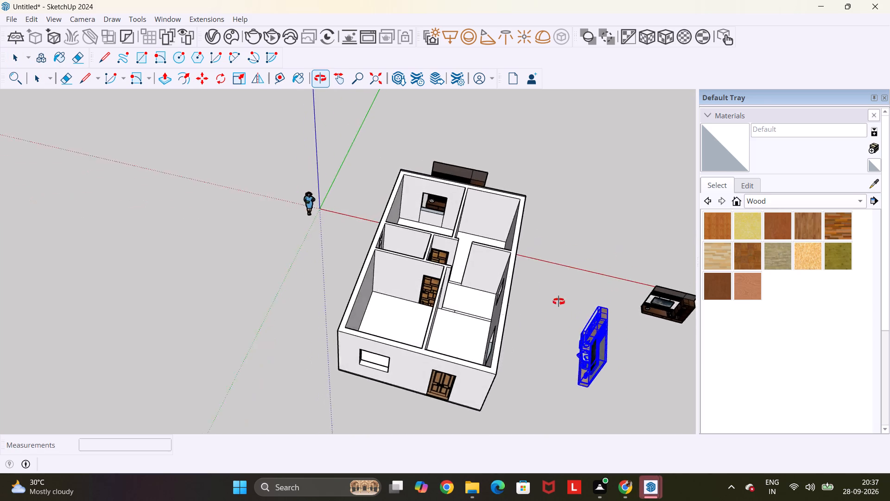
middle_click_drag(559, 302, 493, 196)
middle_click_drag(567, 364, 710, 353)
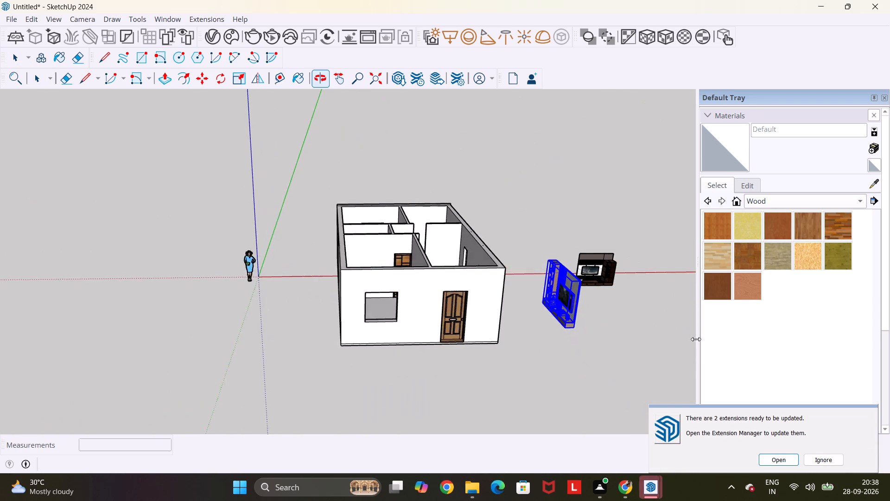
scroll(575, 307, "up", 4)
scroll(630, 319, "up", 8)
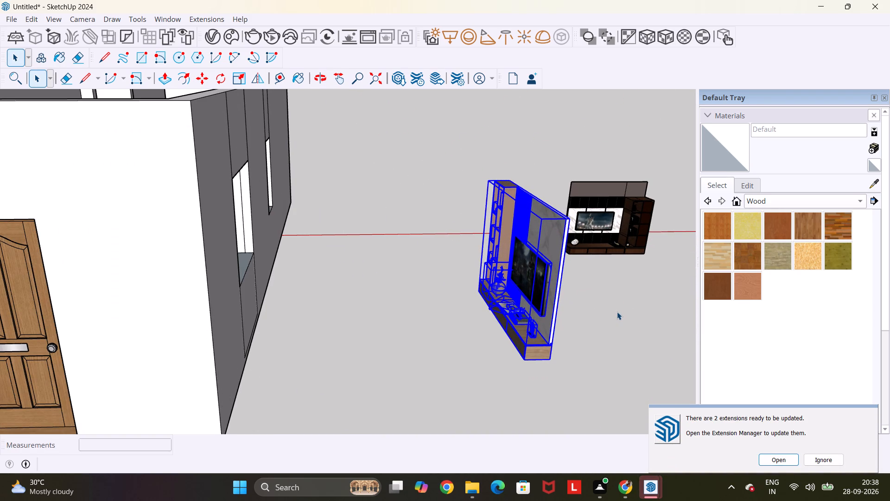
key("q")
left_click(493, 361)
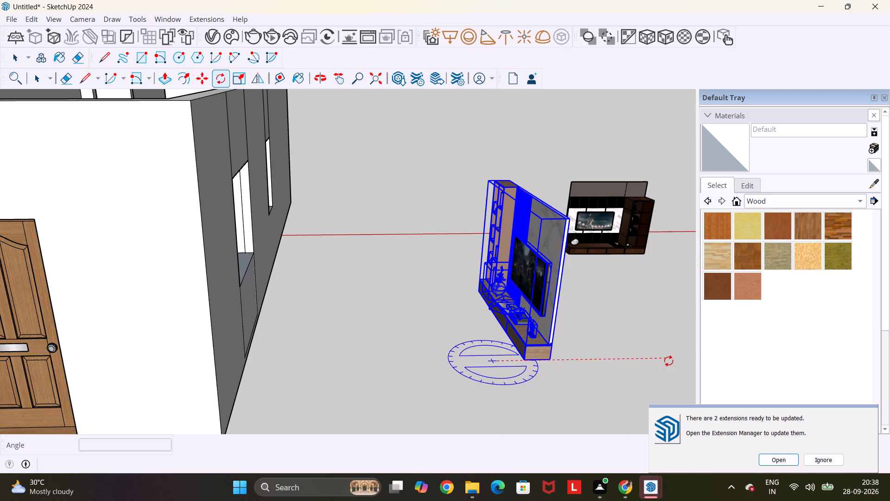
left_click(670, 357)
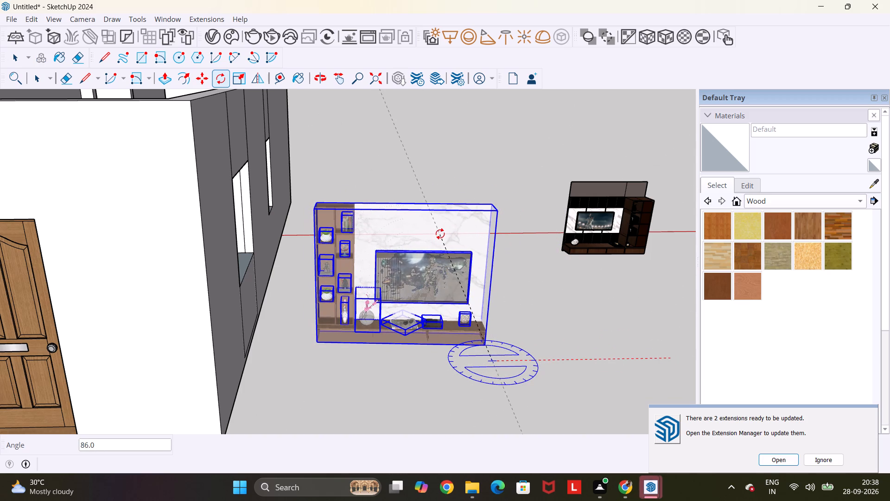
type("90")
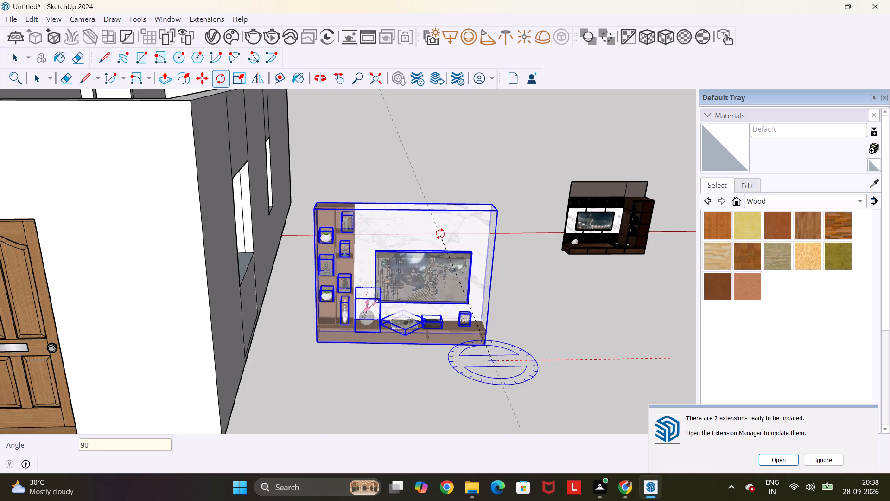
key("Return")
Copy the rotated TV unit and paste the copy inside the entrance-door room, at its inner end beside the passage opening.
scroll(440, 234, "up", 1)
scroll(440, 234, "down", 9)
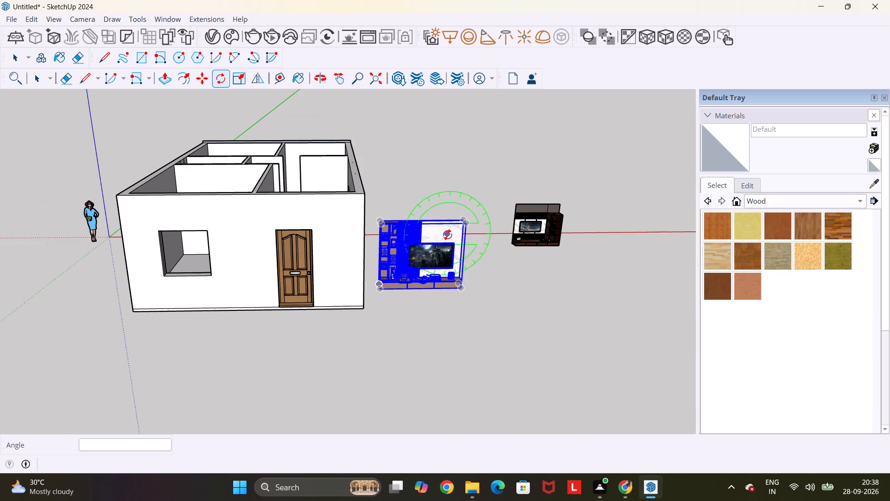
key("ctrl+c")
key("ctrl+v")
middle_click_drag(309, 190, 329, 364)
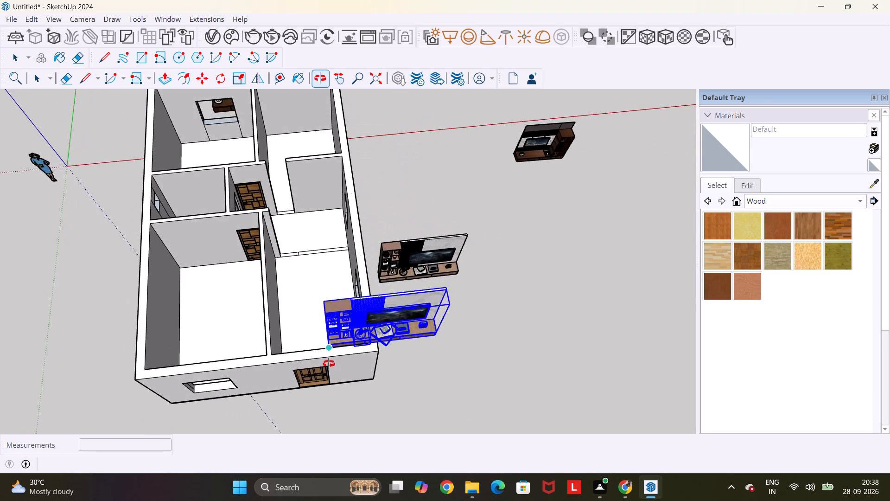
middle_click_drag(329, 364, 326, 348)
scroll(321, 334, "up", 4)
scroll(286, 277, "up", 6)
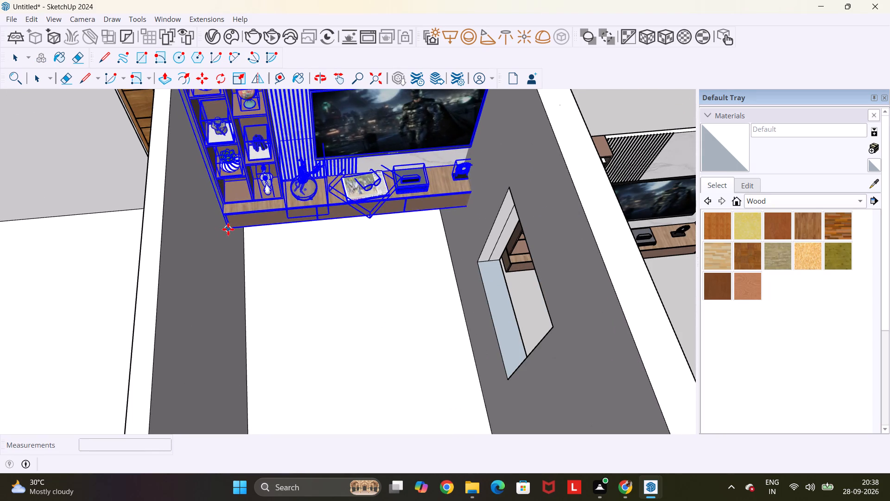
scroll(258, 198, "up", 10)
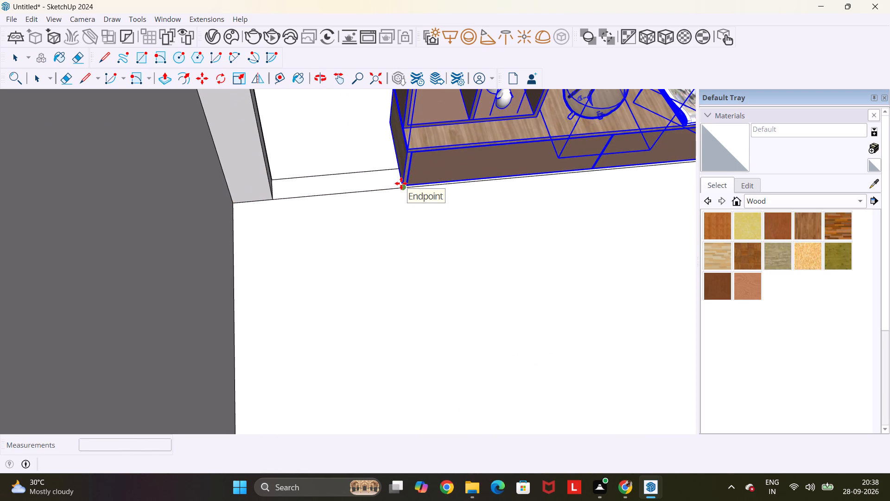
left_click(401, 183)
Scale the pasted TV unit along the red axis to about 0.62 so its width ends at the outer side wall.
scroll(447, 179, "down", 5)
scroll(489, 162, "down", 5)
scroll(533, 149, "down", 2)
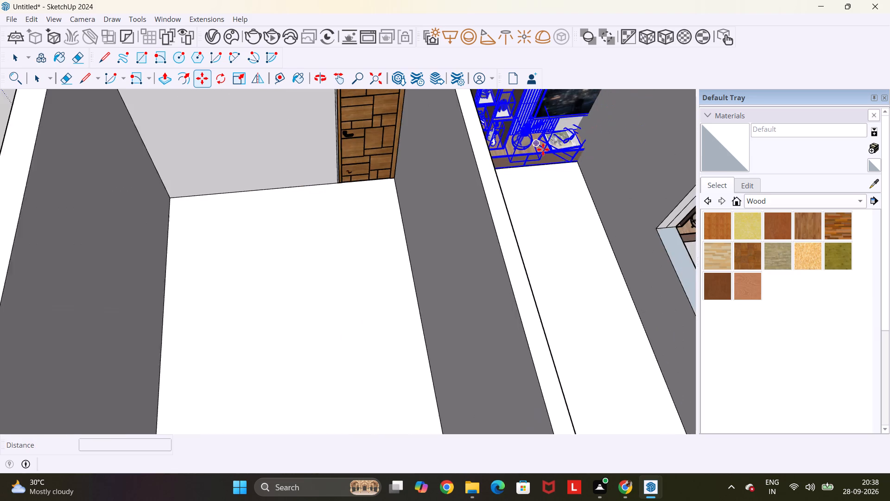
scroll(543, 149, "down", 2)
middle_click_drag(614, 132, 513, 129)
scroll(513, 129, "down", 10)
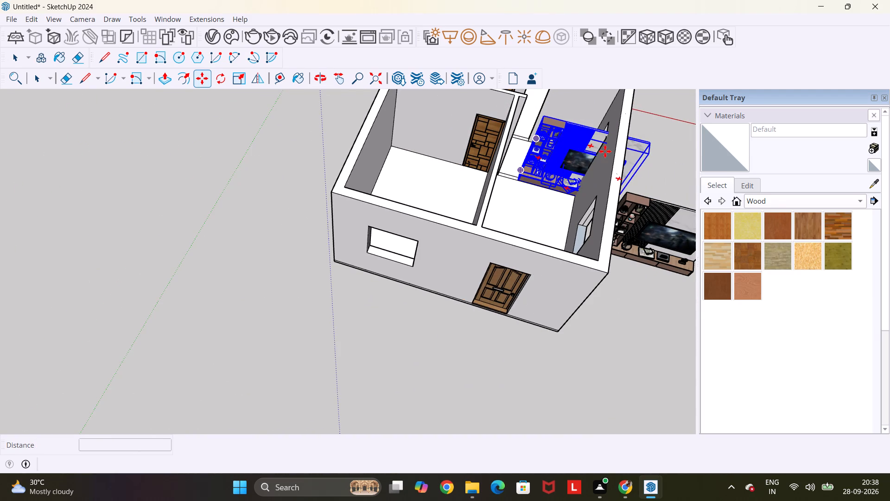
key("s")
scroll(658, 172, "up", 16)
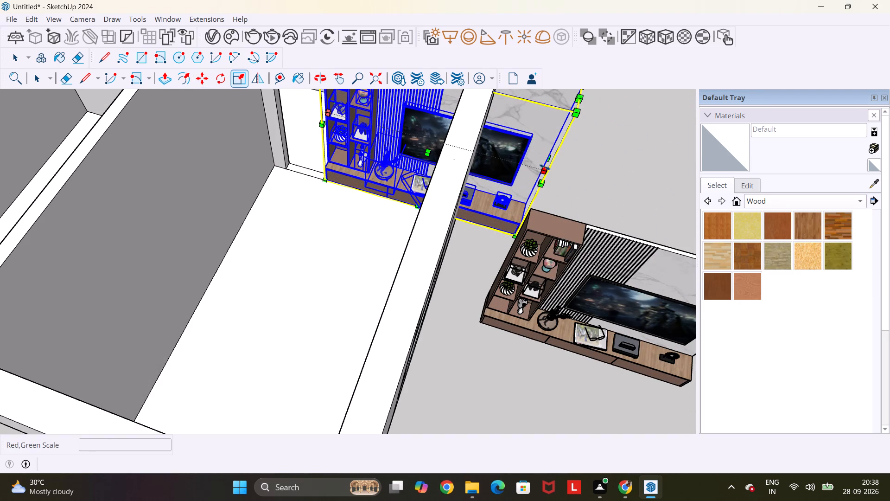
left_click(545, 167)
middle_click_drag(437, 156, 465, 157)
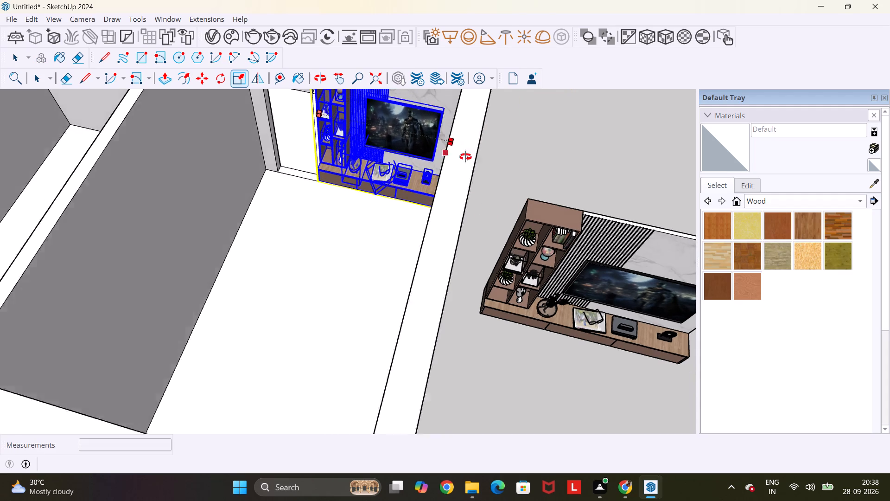
middle_click_drag(465, 157, 504, 159)
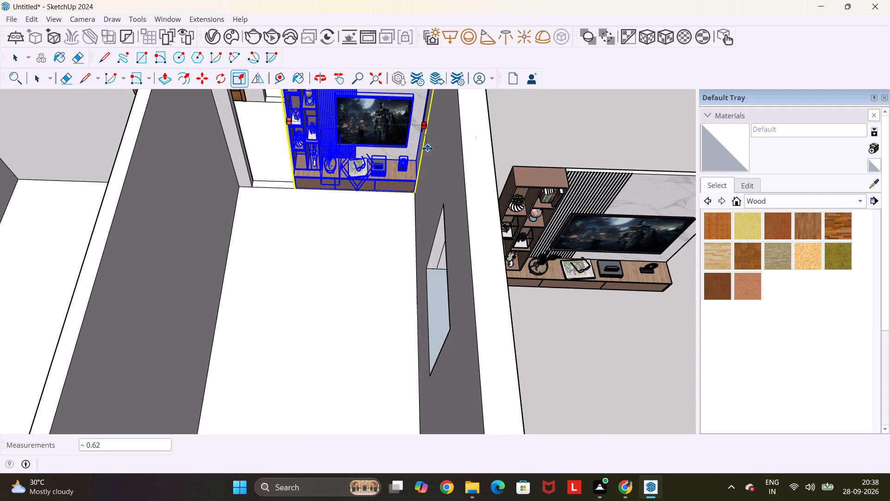
left_click(427, 148)
scroll(297, 127, "up", 4)
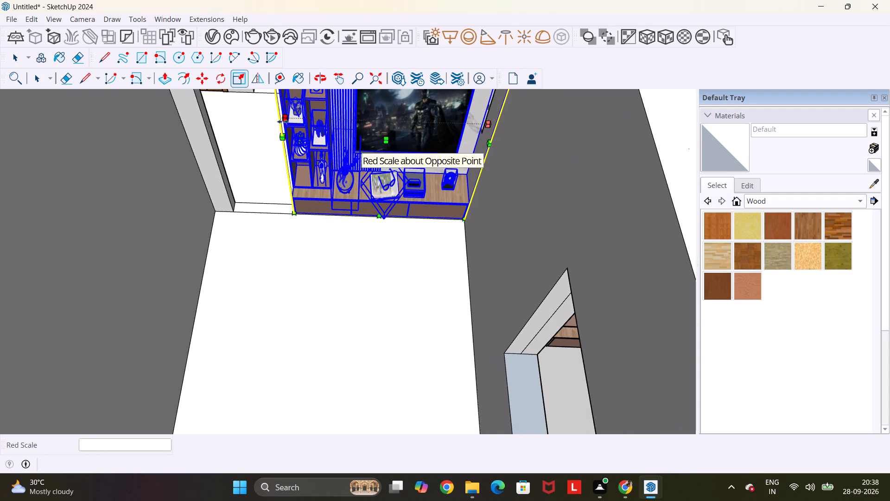
scroll(282, 123, "up", 4)
scroll(285, 128, "down", 6)
scroll(332, 128, "down", 11)
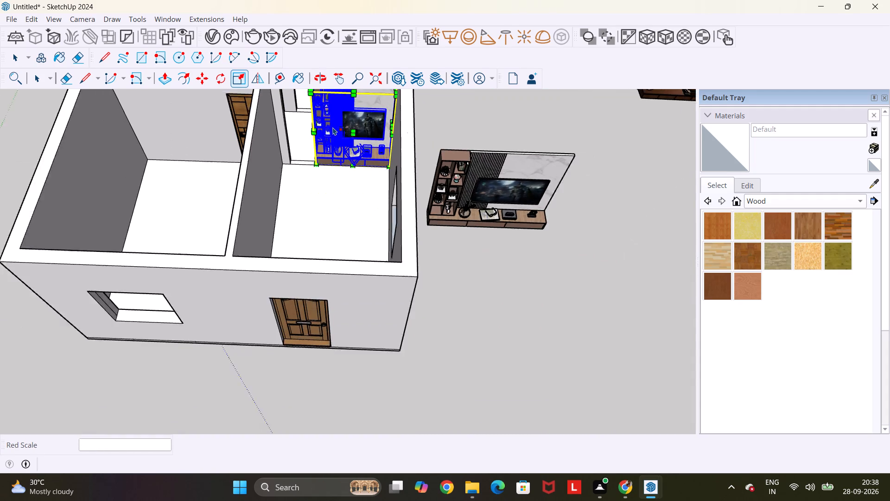
left_click(480, 258)
key("Escape")
key("space")
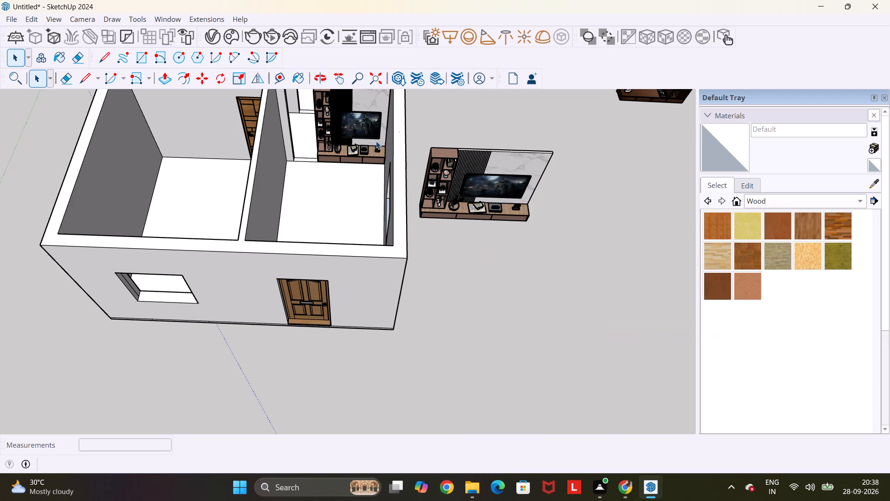
Delete the television showing the Batman picture from the TV unit inside the room.
left_click(383, 72)
middle_click_drag(332, 289, 372, 188)
scroll(372, 188, "up", 5)
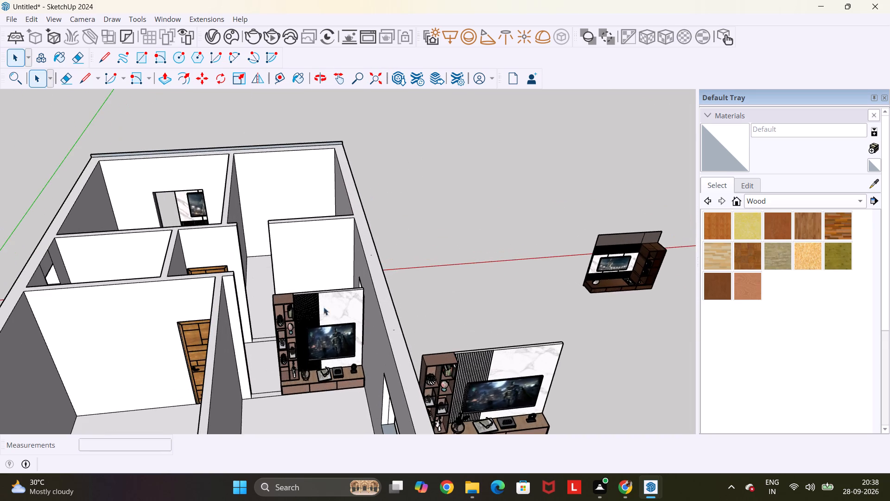
middle_click_drag(328, 386, 294, 312)
scroll(294, 312, "up", 16)
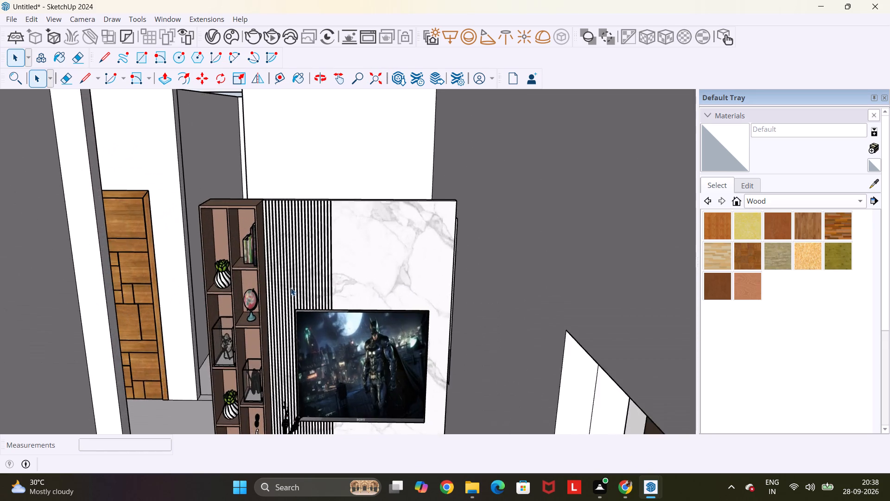
middle_click_drag(291, 288, 293, 319)
scroll(291, 305, "down", 5)
left_click(323, 340)
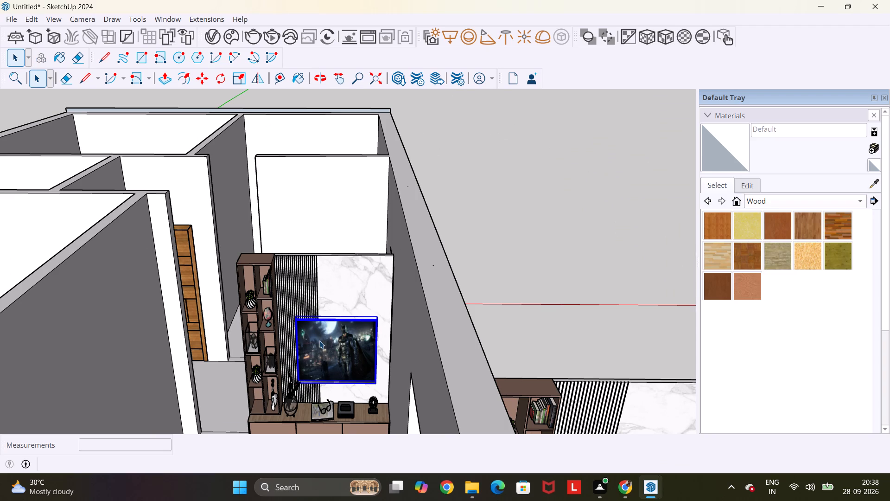
key("Delete")
Draw a rectangle about 2' by 3' 5" on the striped and marble back panel where the television was.
key("r")
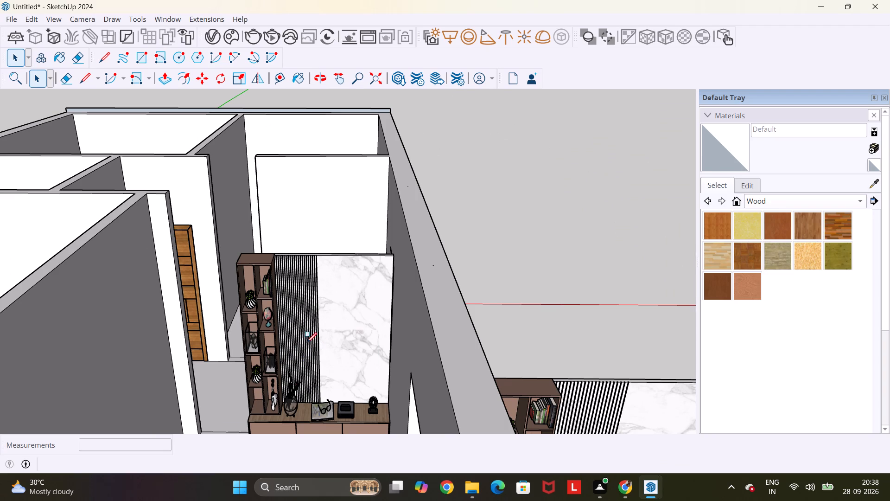
left_click(309, 308)
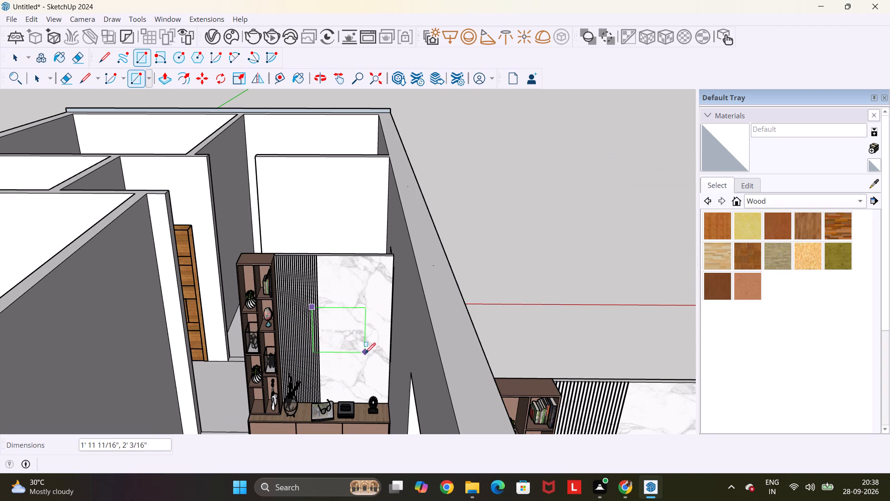
key("Escape")
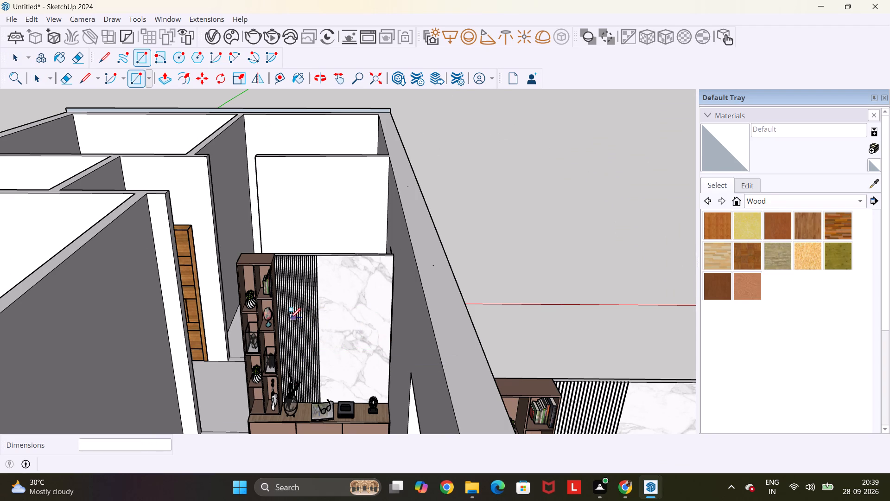
left_click(286, 306)
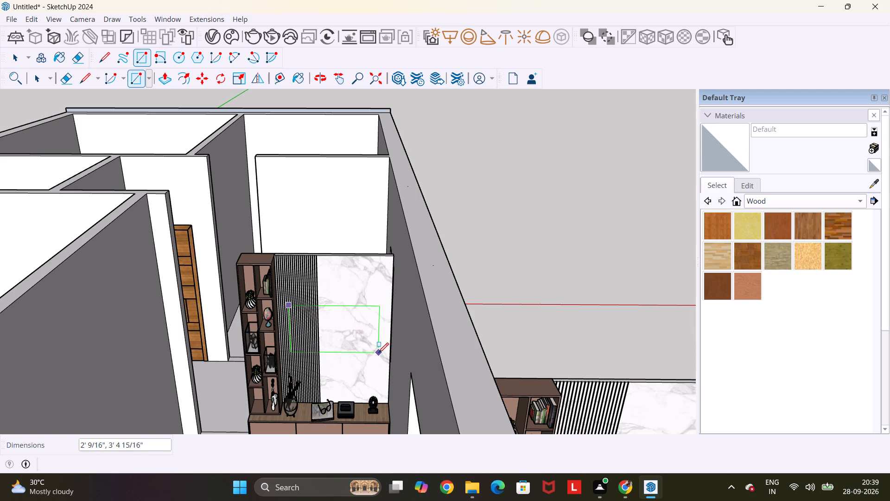
left_click(378, 353)
key("Escape")
key("space")
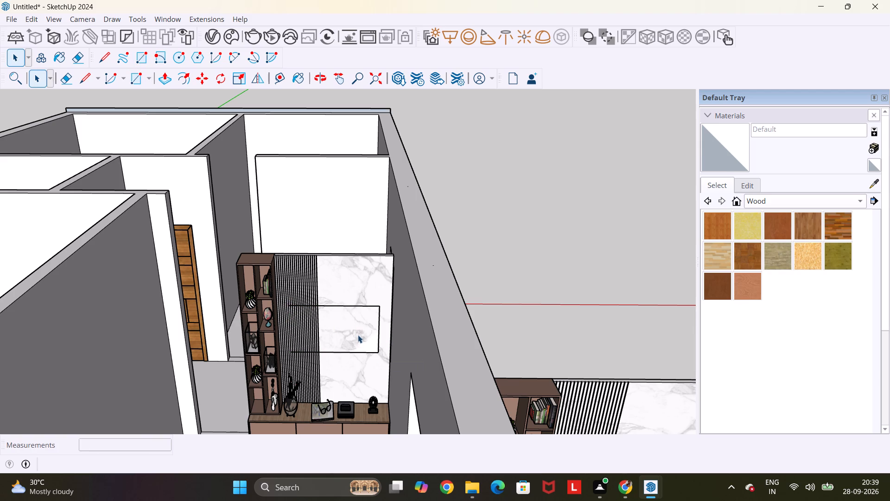
Push/Pull the rectangle out 2 7/8" from the back panel to form the new television body.
key("p")
left_click(348, 323)
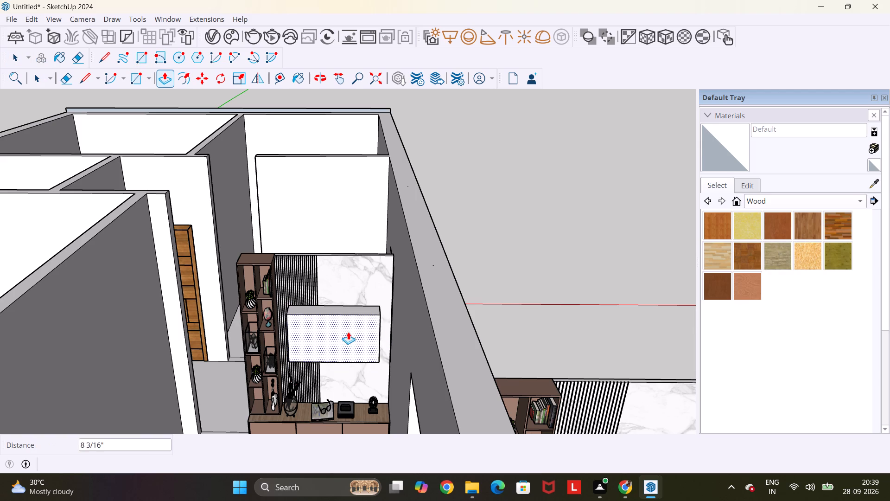
scroll(350, 326, "up", 3)
left_click(350, 326)
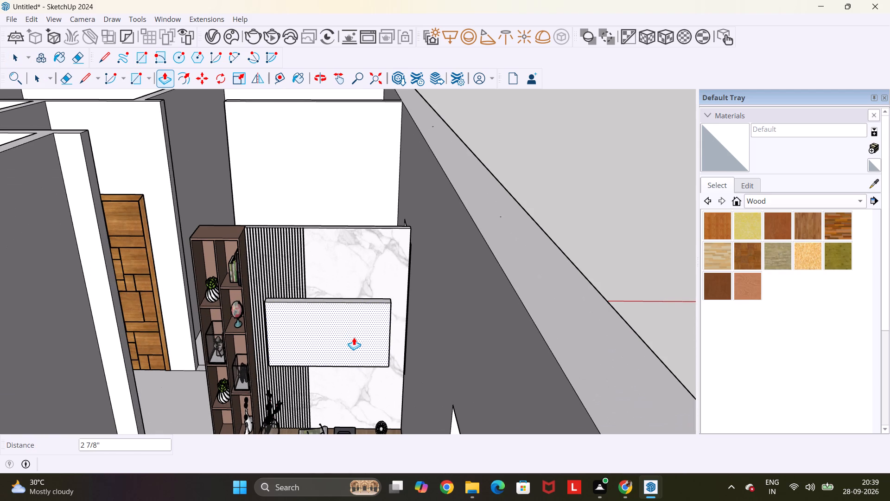
Offset the front face's outline about 1 3/16" inward to form the television's frame.
key("f")
left_click(325, 339)
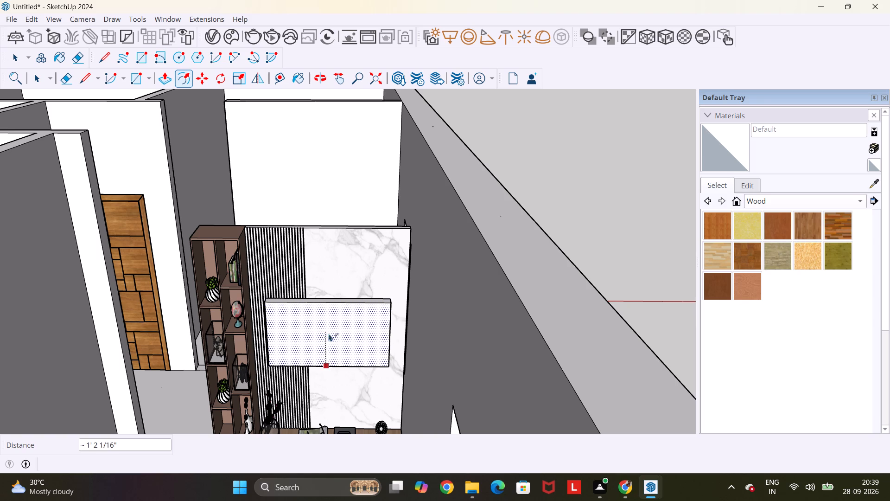
left_click(368, 364)
Paint the television's front frame and screen faces with the black material from the Colors collection.
left_click(773, 201)
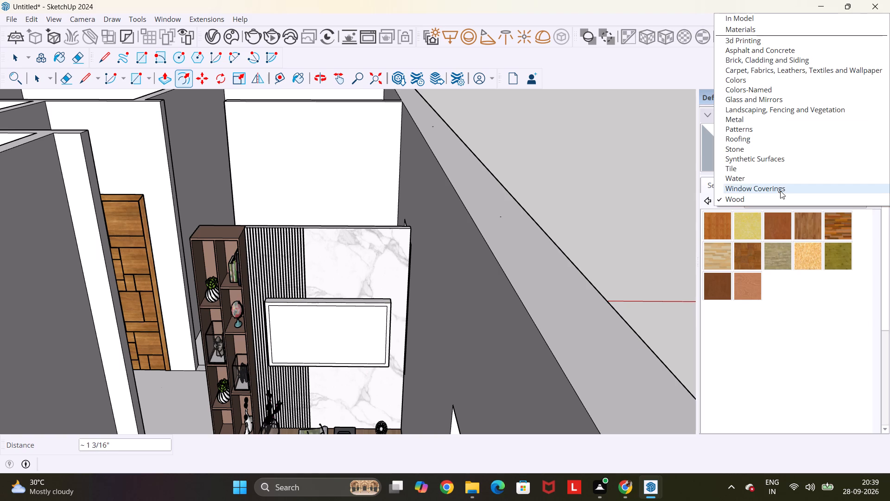
left_click(757, 83)
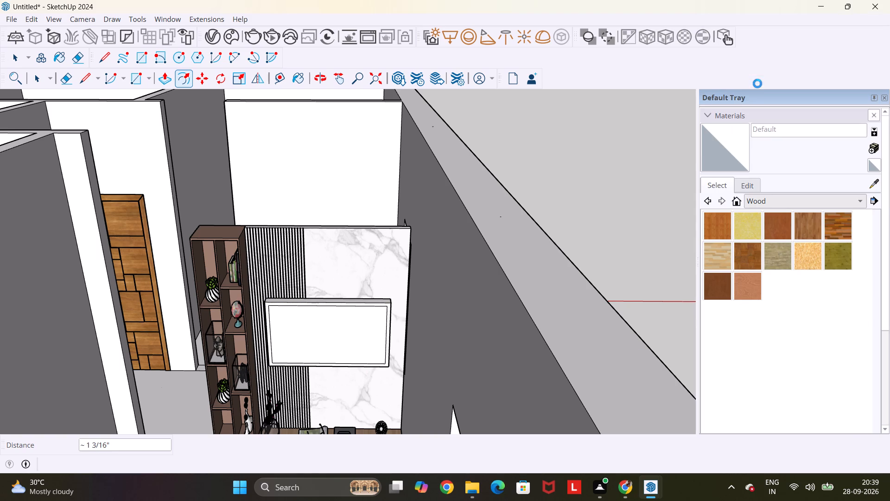
scroll(761, 247, "down", 20)
scroll(761, 247, "down", 5)
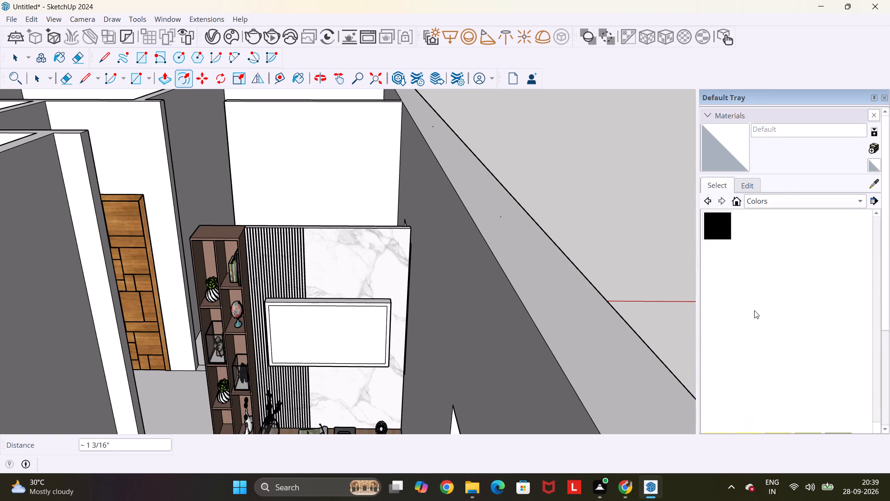
left_click(716, 216)
scroll(359, 310, "up", 5)
left_click(352, 301)
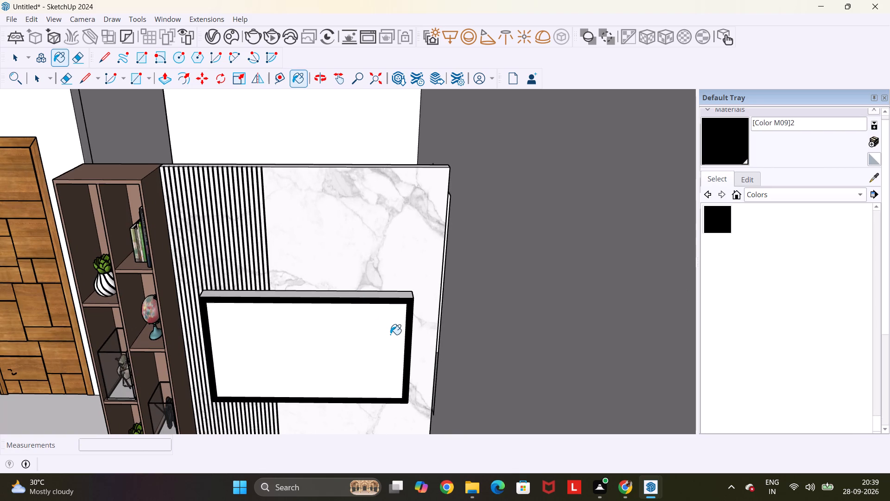
left_click(390, 334)
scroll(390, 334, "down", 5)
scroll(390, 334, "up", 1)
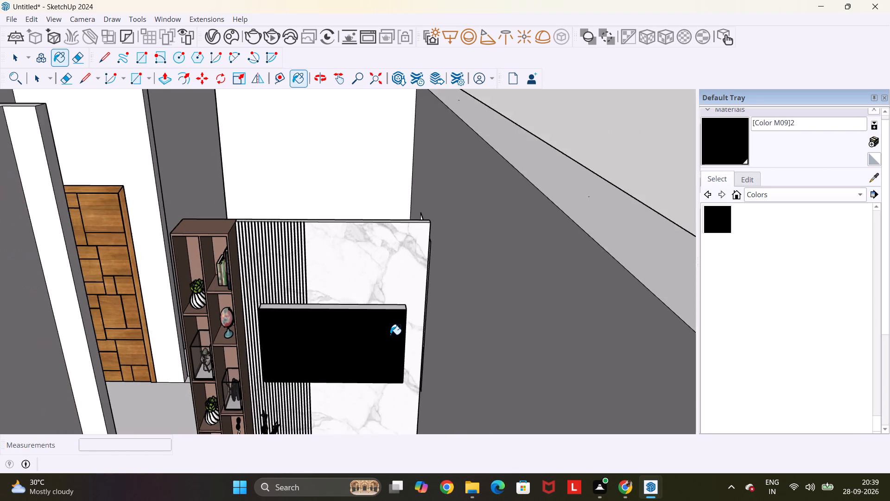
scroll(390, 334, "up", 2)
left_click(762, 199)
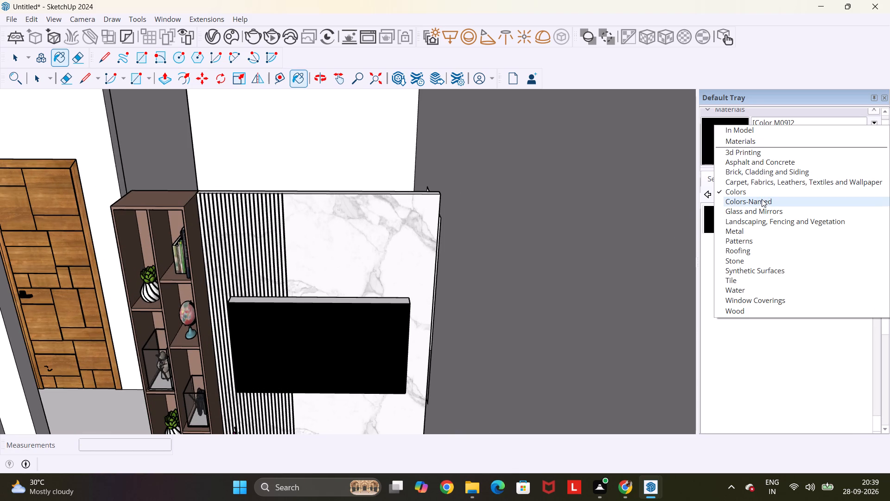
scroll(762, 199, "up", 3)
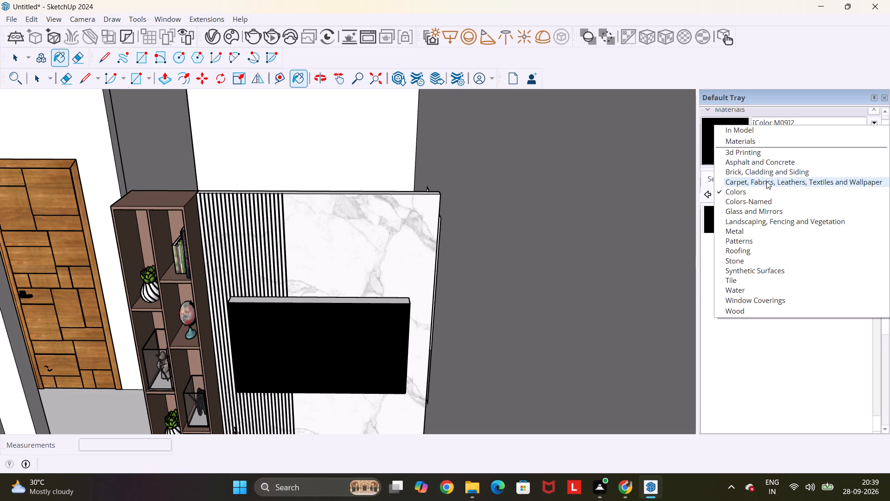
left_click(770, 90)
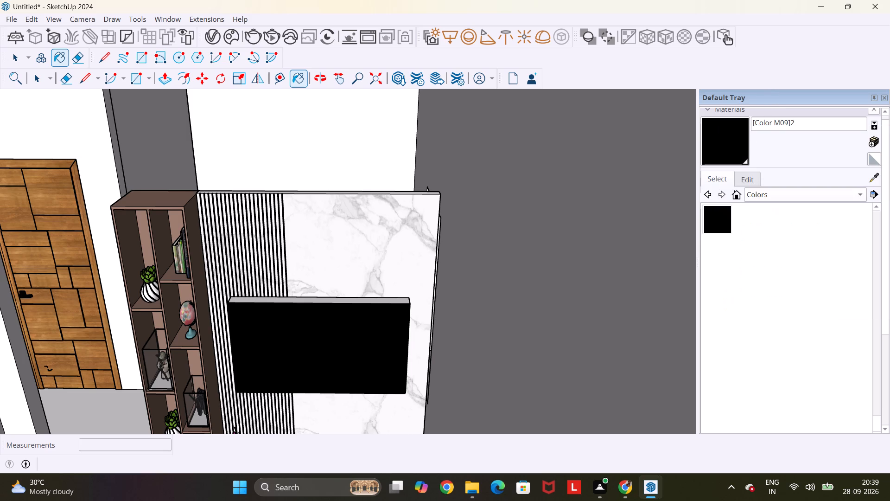
Give the black television material the texture image images (2).jpg from the Downloads folder.
left_click(746, 181)
left_click(827, 334)
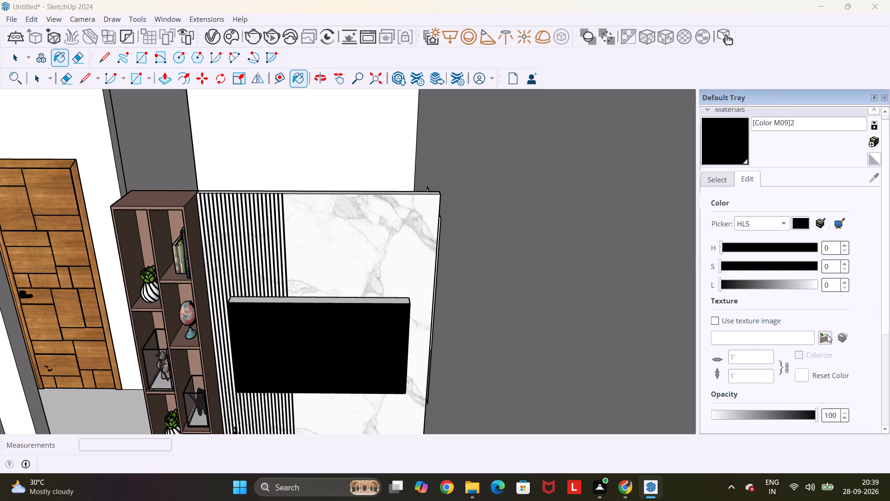
left_click(42, 143)
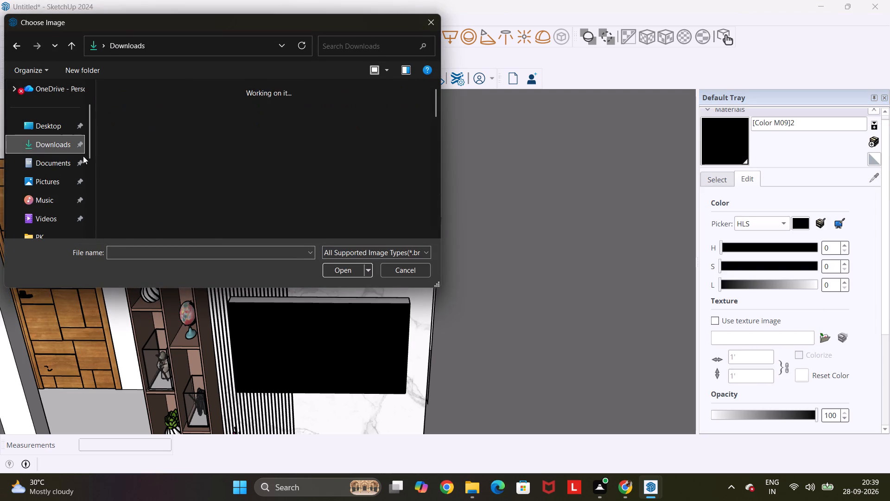
scroll(218, 147, "down", 3)
scroll(218, 147, "up", 1)
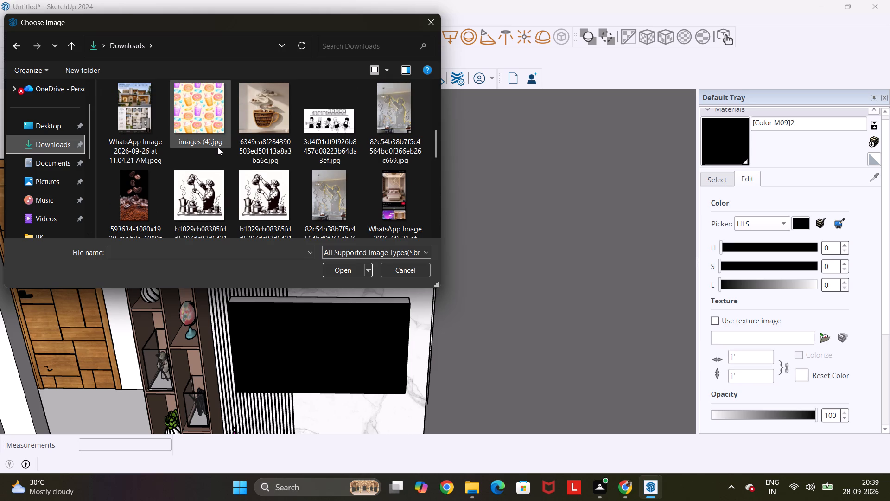
scroll(218, 147, "down", 1)
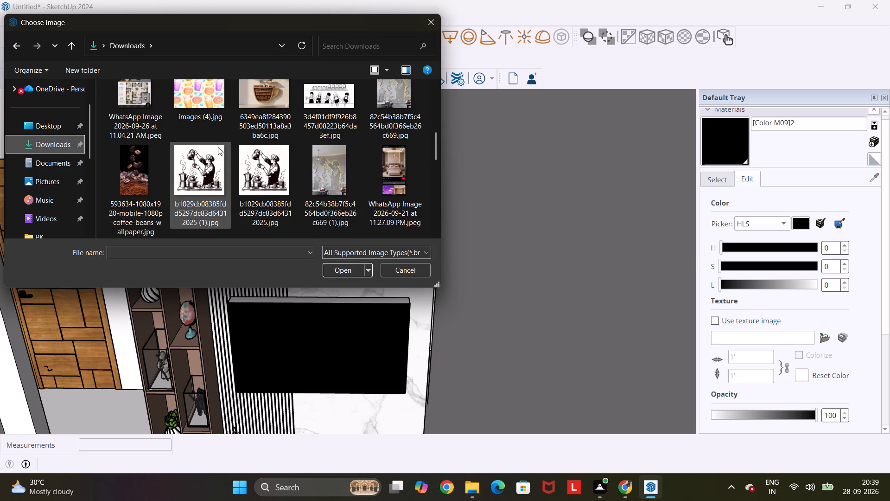
scroll(218, 147, "down", 5)
scroll(218, 147, "up", 1)
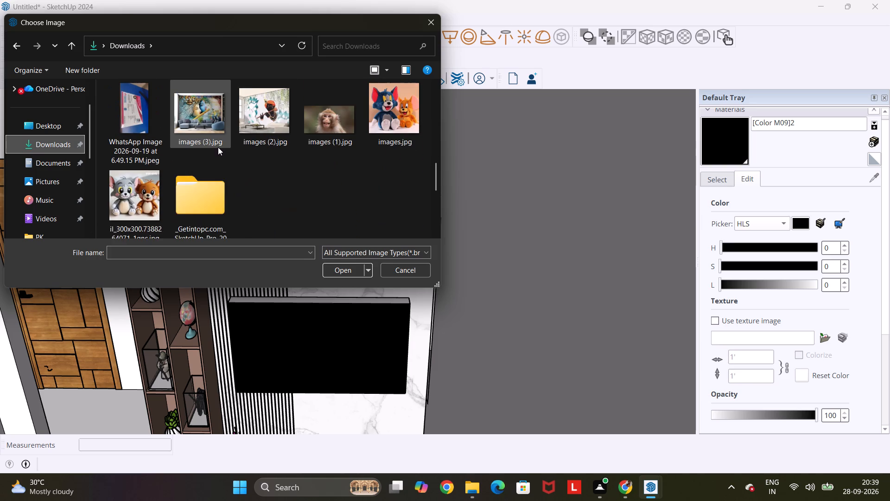
scroll(218, 147, "up", 1)
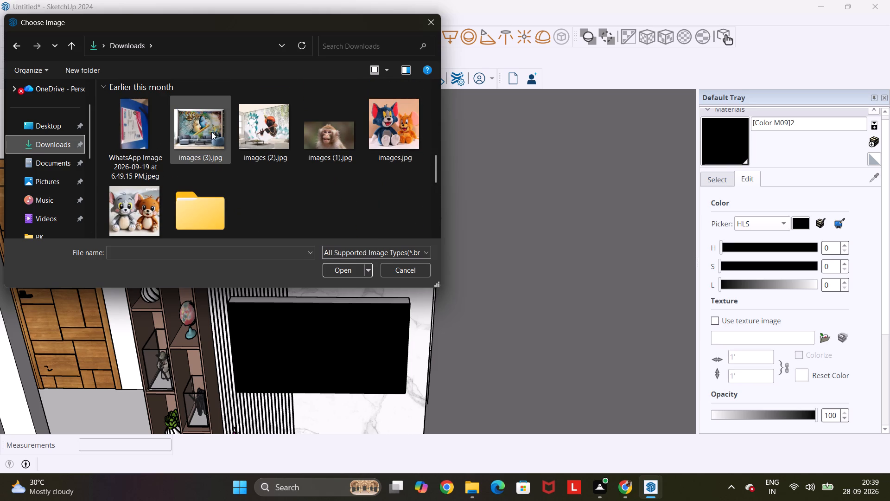
scroll(256, 120, "up", 2)
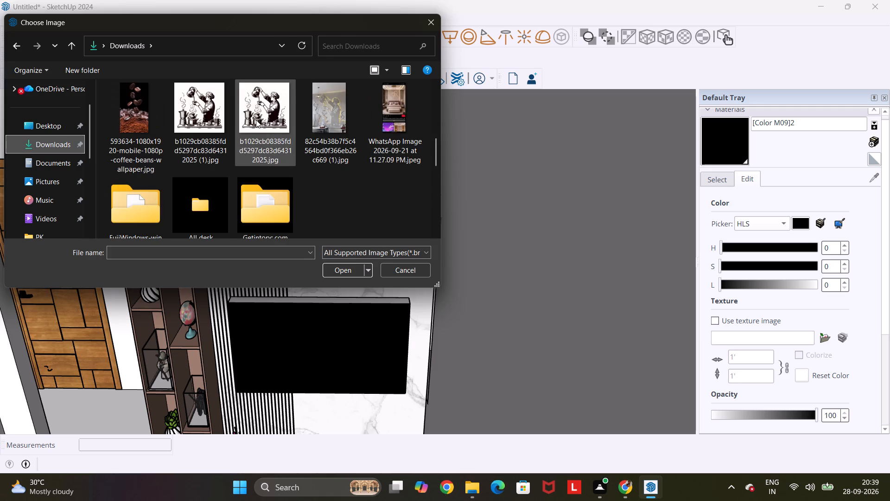
scroll(256, 120, "down", 7)
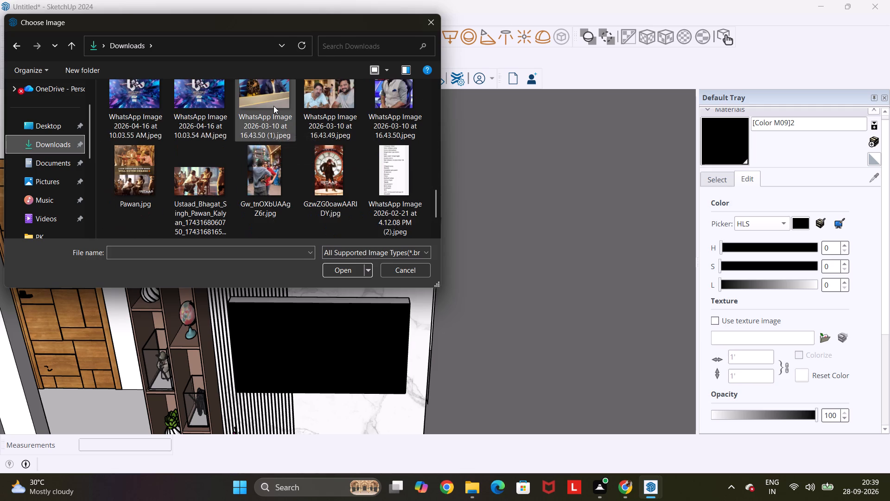
scroll(273, 106, "up", 4)
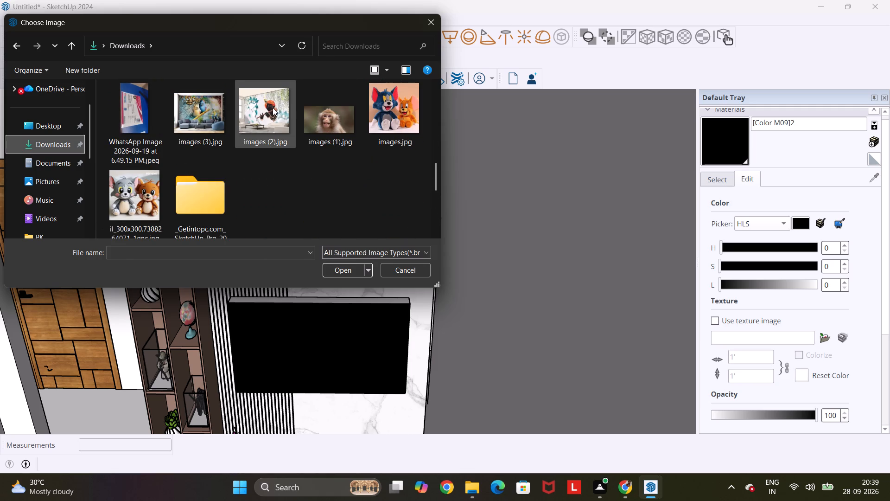
left_click(273, 108)
left_click(341, 264)
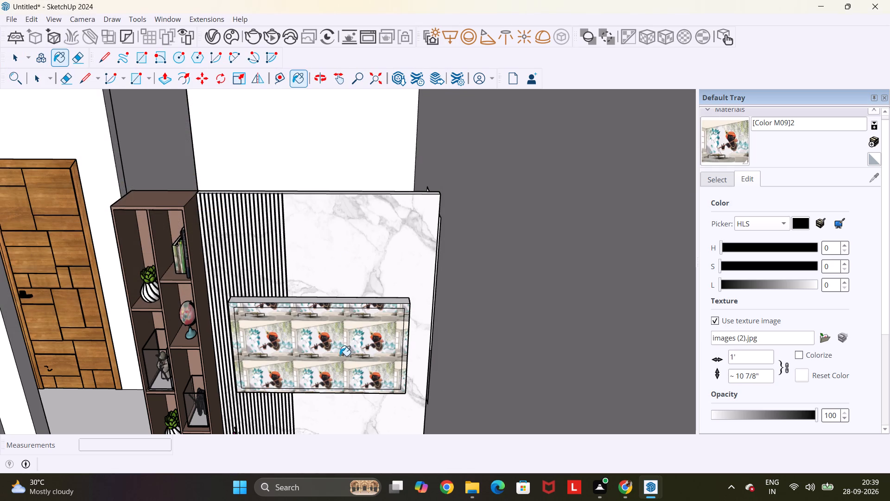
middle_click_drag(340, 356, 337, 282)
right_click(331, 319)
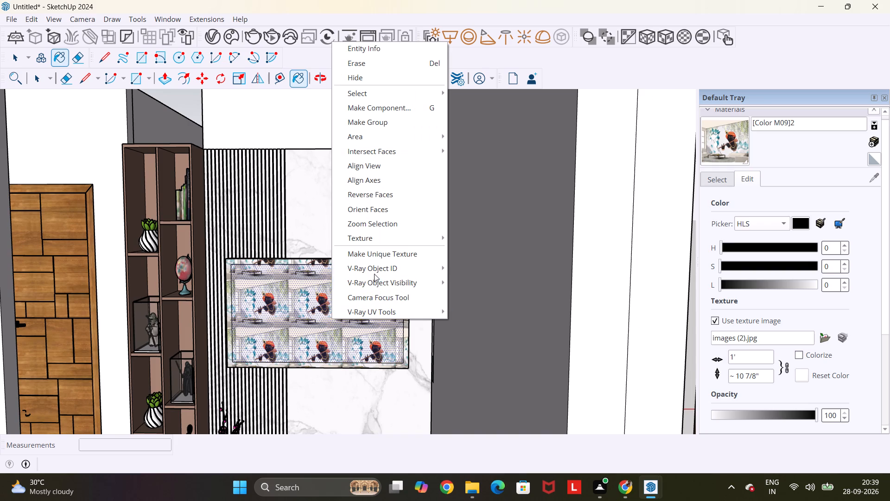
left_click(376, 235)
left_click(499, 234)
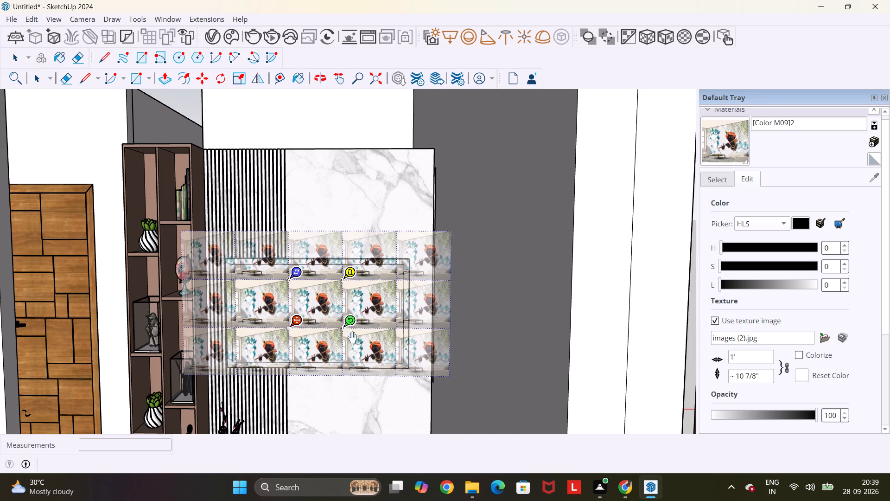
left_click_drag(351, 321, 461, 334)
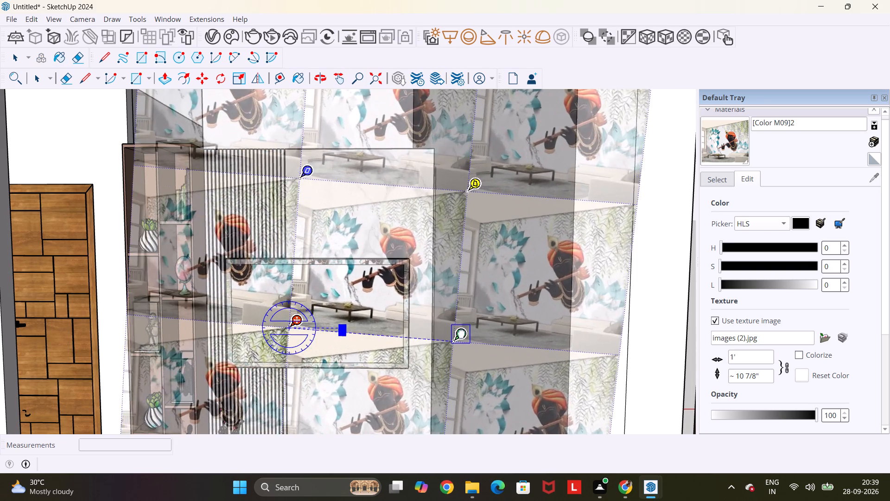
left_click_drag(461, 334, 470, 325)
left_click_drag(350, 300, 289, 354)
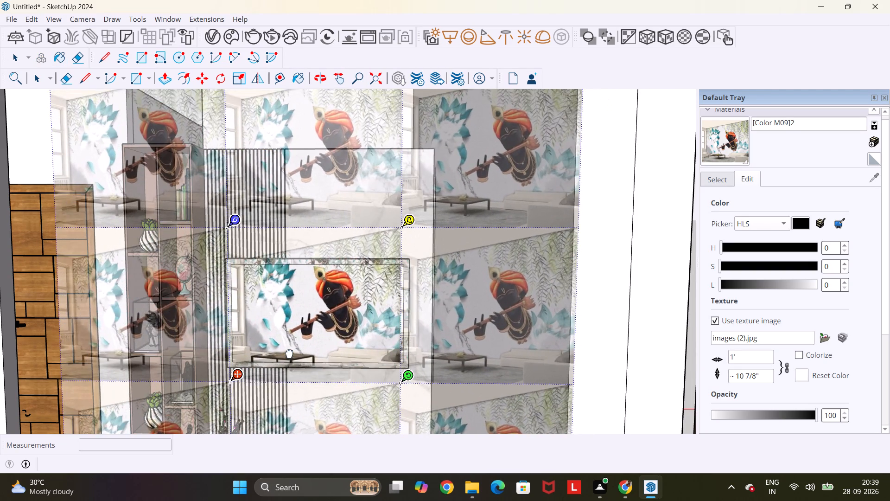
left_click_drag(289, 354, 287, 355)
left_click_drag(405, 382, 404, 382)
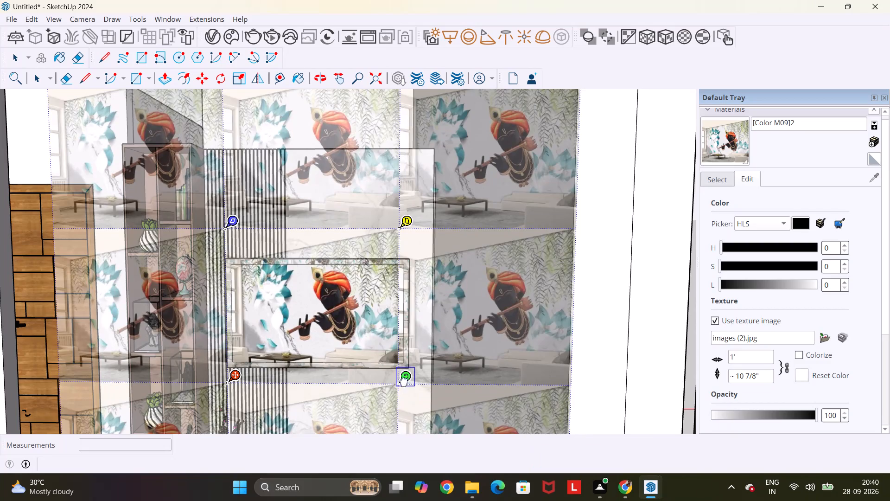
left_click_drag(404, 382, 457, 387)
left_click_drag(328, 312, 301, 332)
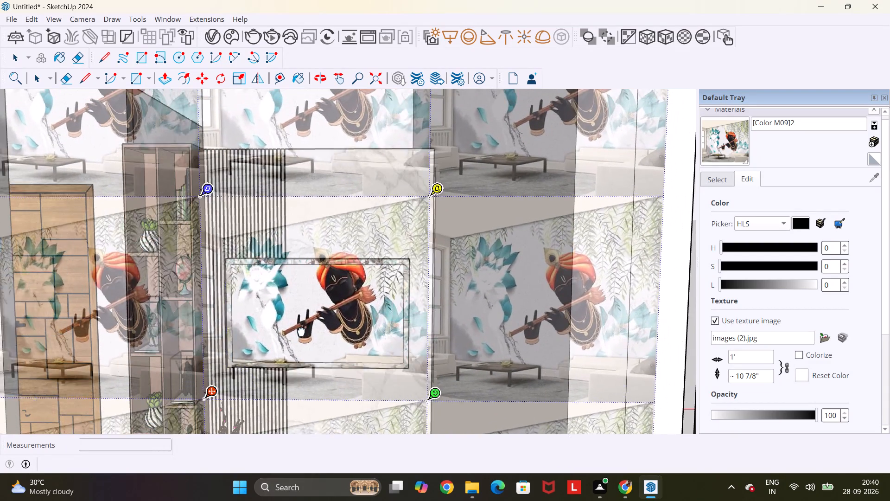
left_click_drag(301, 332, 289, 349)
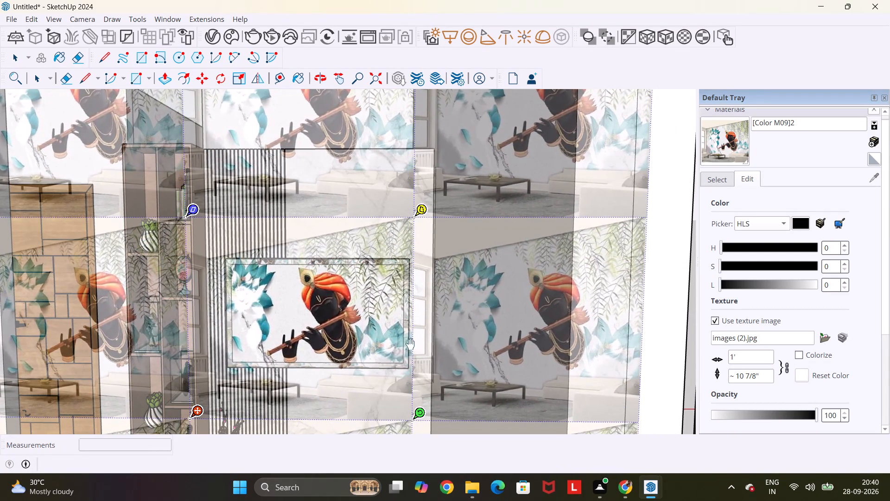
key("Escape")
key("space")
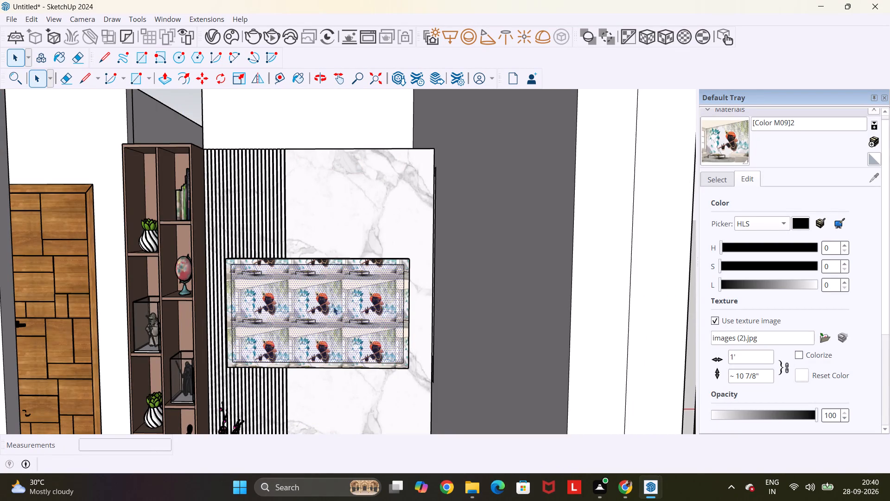
Enlarge and reposition the texture on the television's screen face so one flute player in an orange turban fills it.
left_click(447, 297)
left_click(351, 300)
right_click(351, 300)
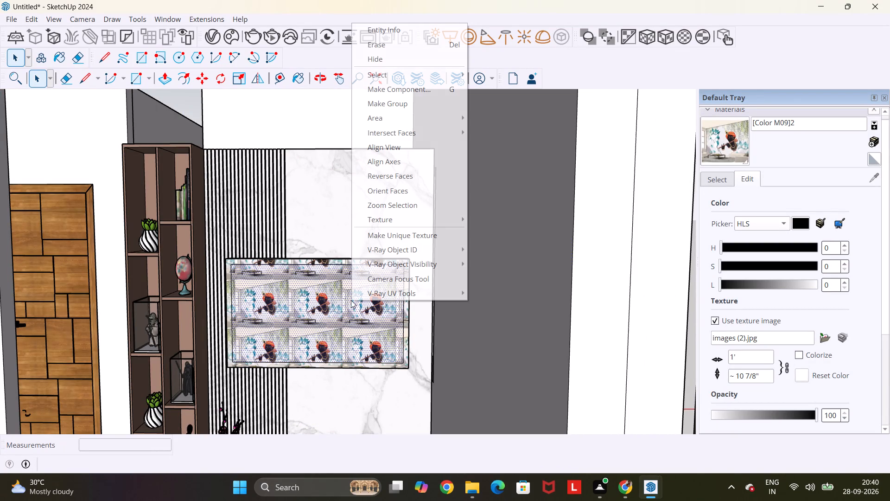
left_click(390, 216)
left_click(509, 215)
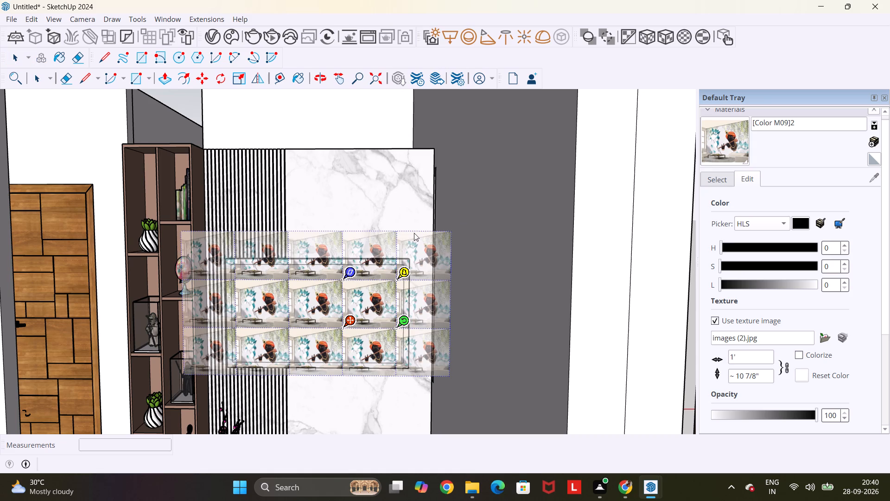
left_click_drag(407, 326, 604, 321)
left_click_drag(281, 284, 340, 386)
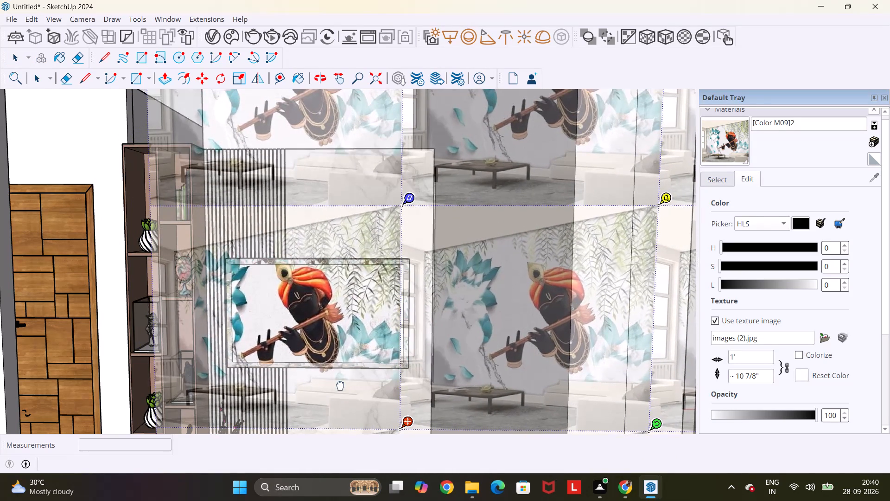
left_click_drag(340, 386, 341, 387)
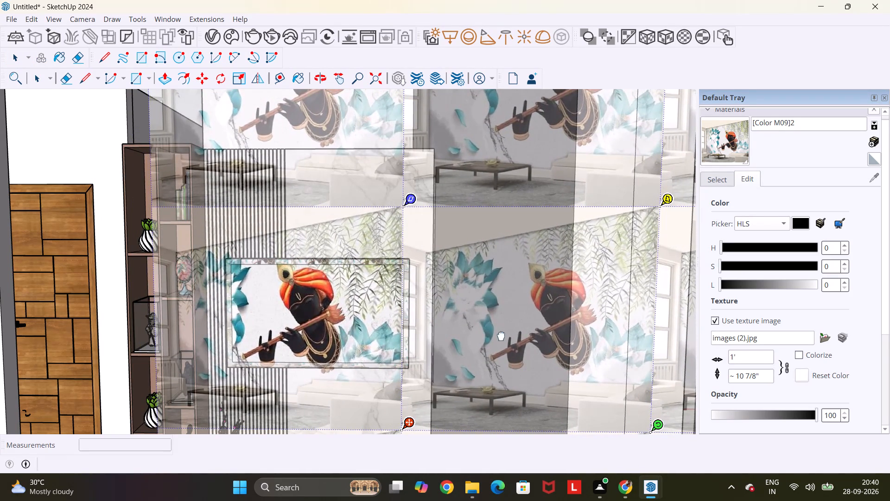
left_click(501, 336)
left_click(86, 141)
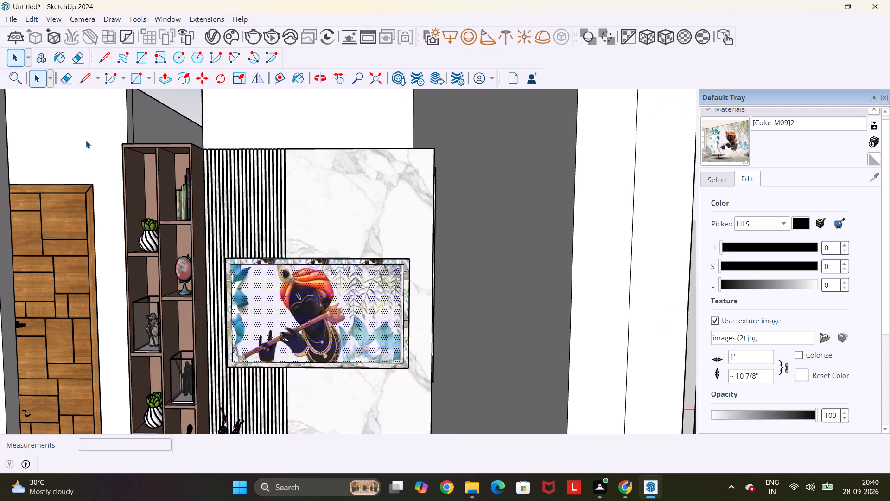
Inspect the textured television on its marble-backed unit inside the house, and the surrounding model from outside.
scroll(86, 141, "down", 4)
scroll(310, 179, "down", 18)
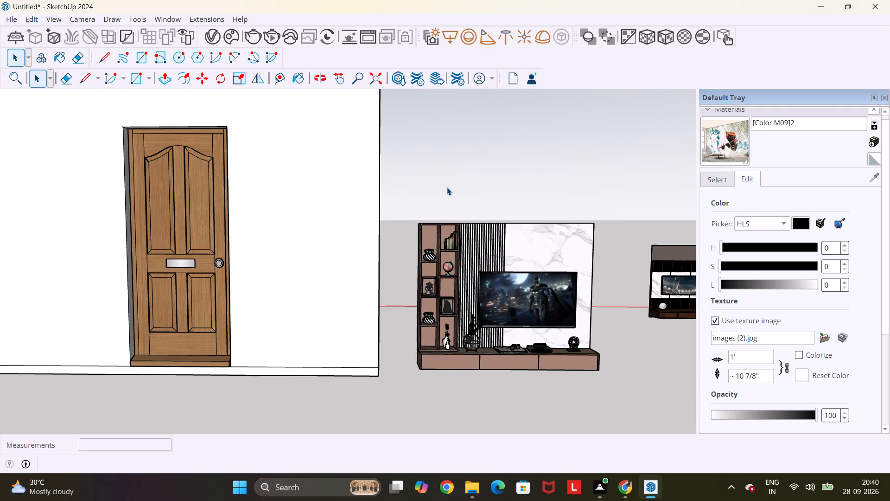
left_click(496, 187)
scroll(492, 180, "down", 9)
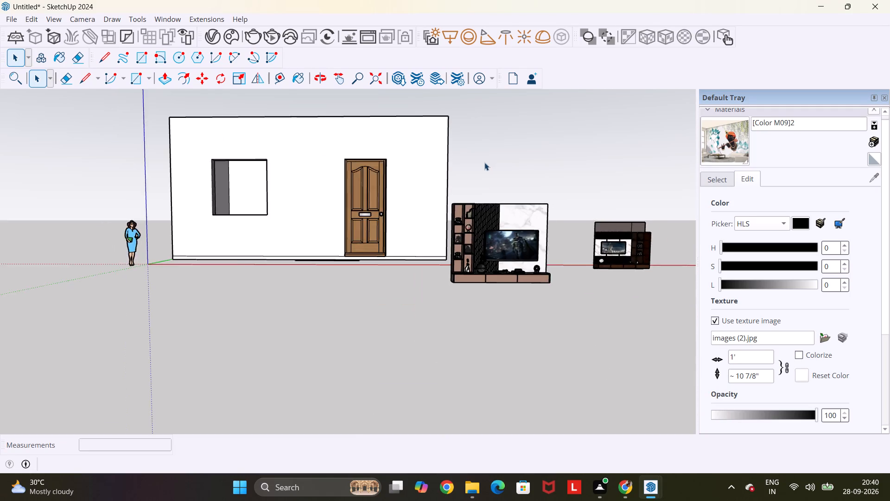
scroll(484, 162, "down", 1)
middle_click_drag(442, 150, 462, 333)
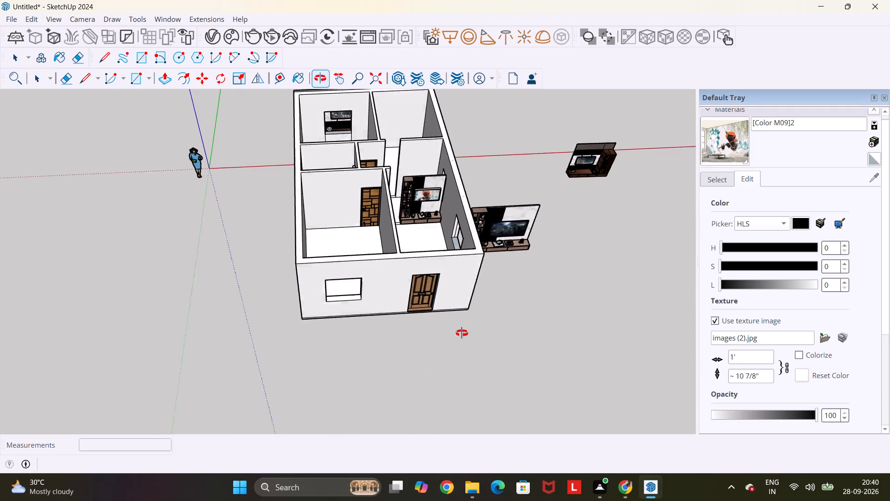
middle_click_drag(462, 333, 457, 351)
scroll(427, 199, "up", 17)
middle_click_drag(432, 204, 389, 144)
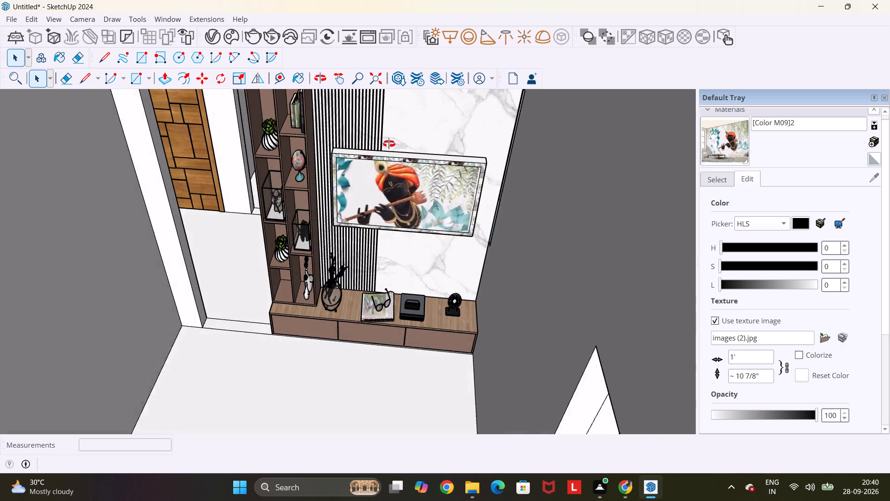
middle_click_drag(389, 144, 388, 114)
scroll(388, 114, "up", 6)
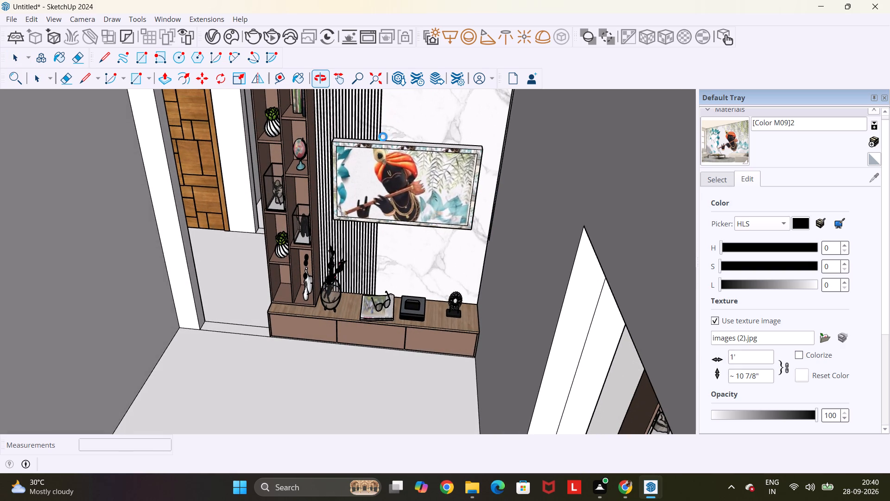
scroll(383, 137, "up", 2)
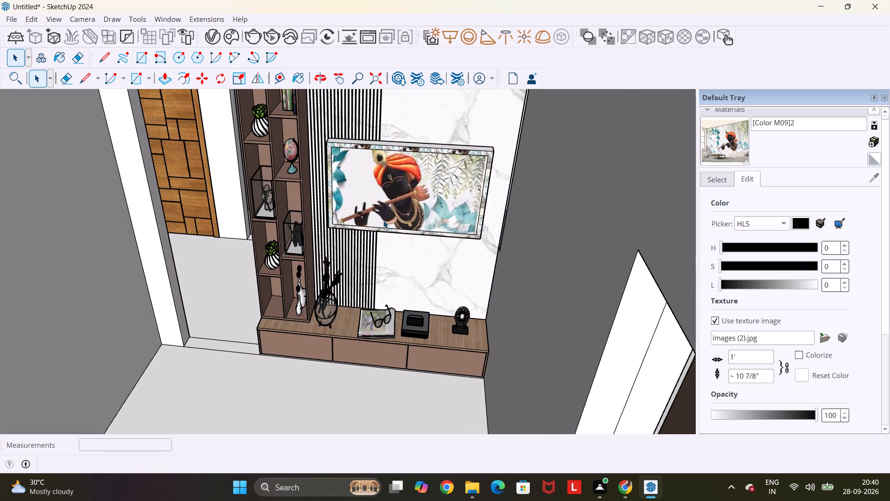
middle_click_drag(384, 192, 400, 110)
scroll(400, 110, "down", 4)
left_click(378, 81)
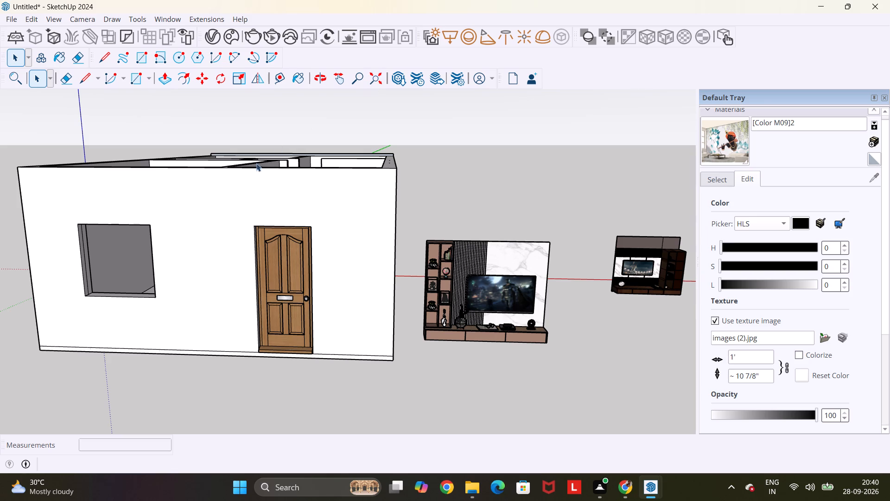
Switch to the 3D Warehouse page in Chrome and search its models for "window".
left_click(623, 487)
left_click(342, 69)
key("BackSpace")
key("BackSpace")
key("BackSpace")
key("BackSpace")
key("BackSpace")
key("BackSpace")
key("BackSpace")
key("BackSpace")
key("BackSpace")
key("BackSpace")
key("BackSpace")
key("BackSpace")
key("BackSpace")
key("BackSpace")
key("BackSpace")
key("BackSpace")
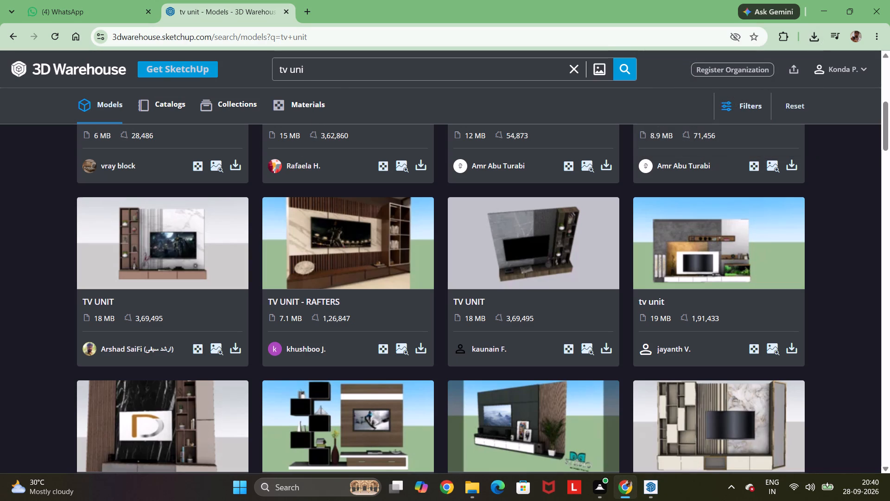
type("window")
key("Return")
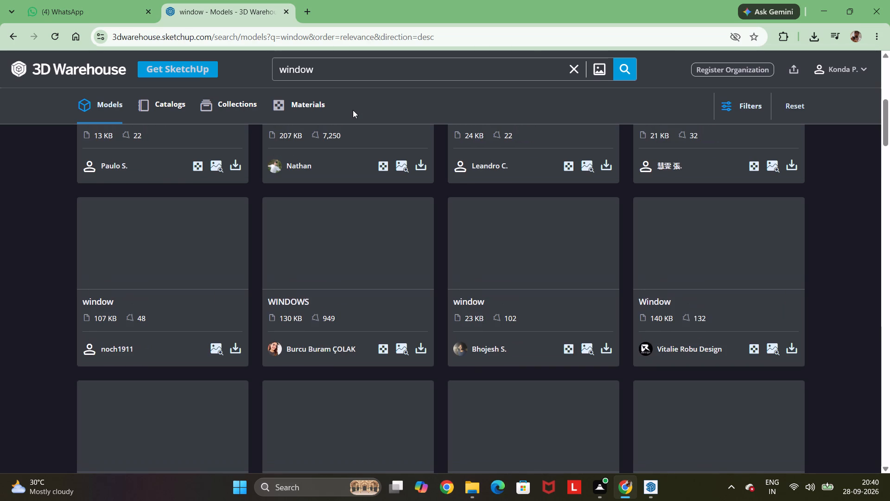
Browse the window results and download the 69 KB Window model with a dark grey single-pane frame as a SketchUp file.
scroll(352, 116, "down", 5)
scroll(352, 165, "up", 4)
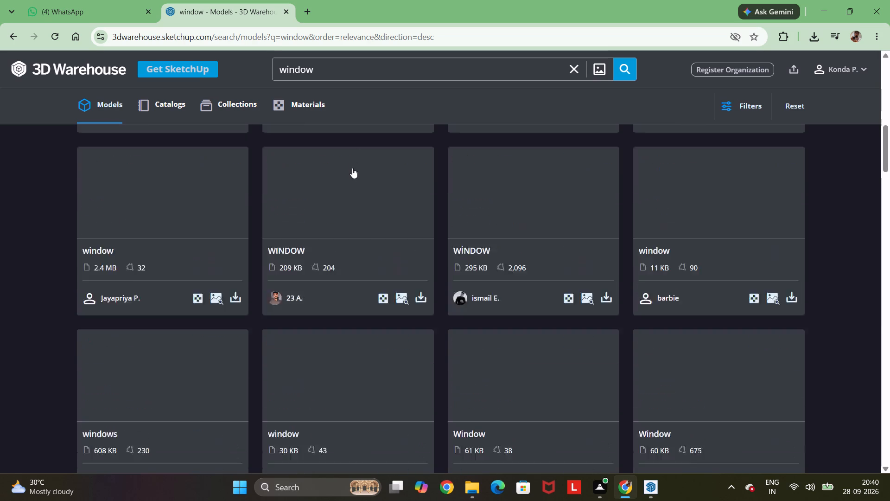
scroll(352, 168, "up", 12)
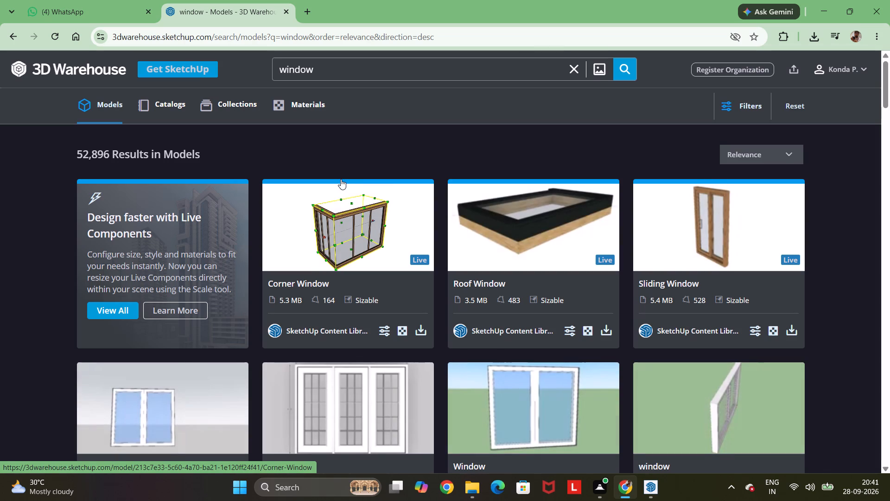
scroll(341, 179, "down", 4)
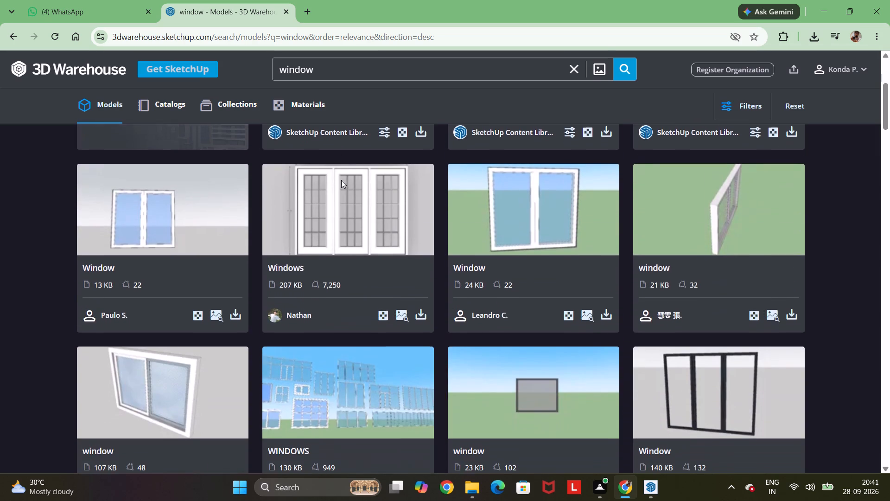
scroll(341, 180, "down", 3)
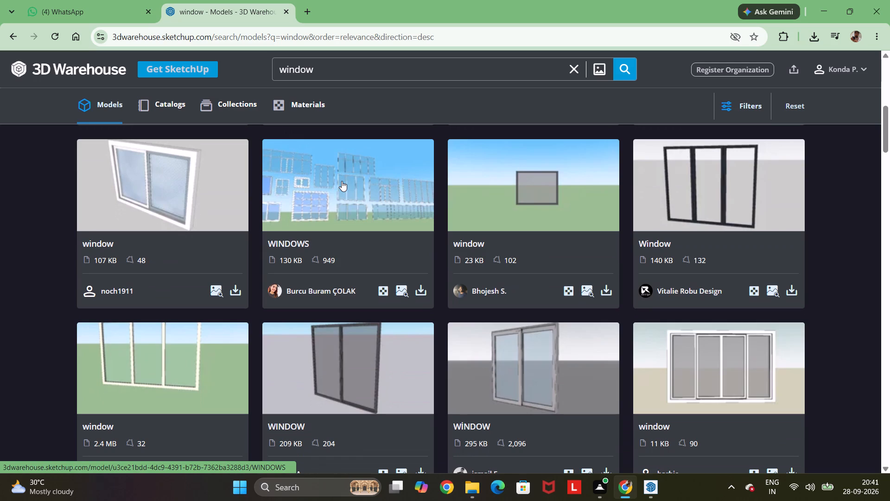
scroll(342, 181, "down", 12)
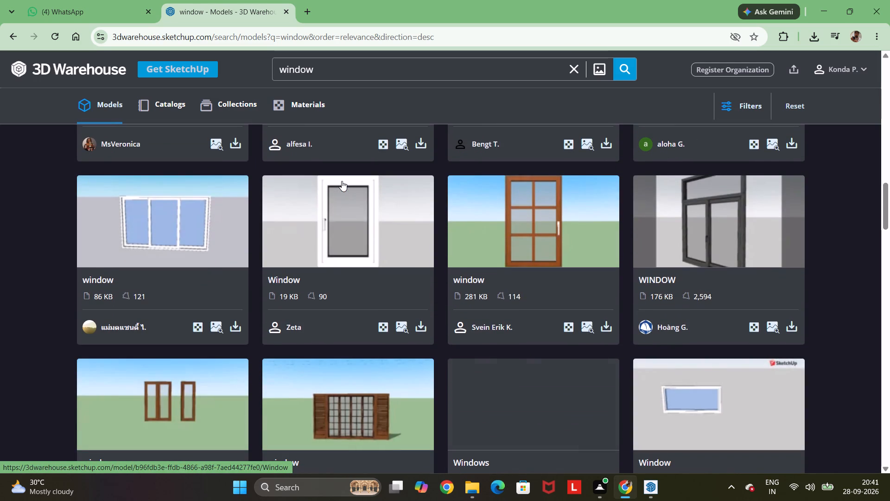
scroll(342, 181, "down", 7)
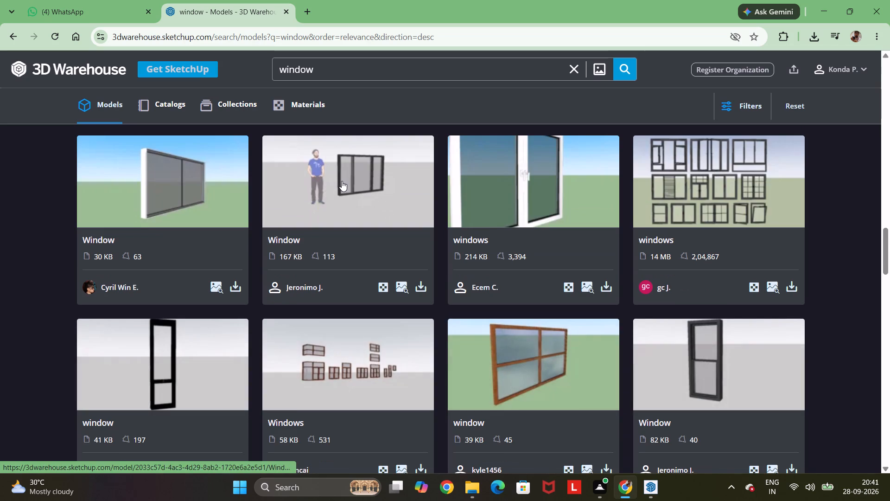
scroll(342, 181, "down", 7)
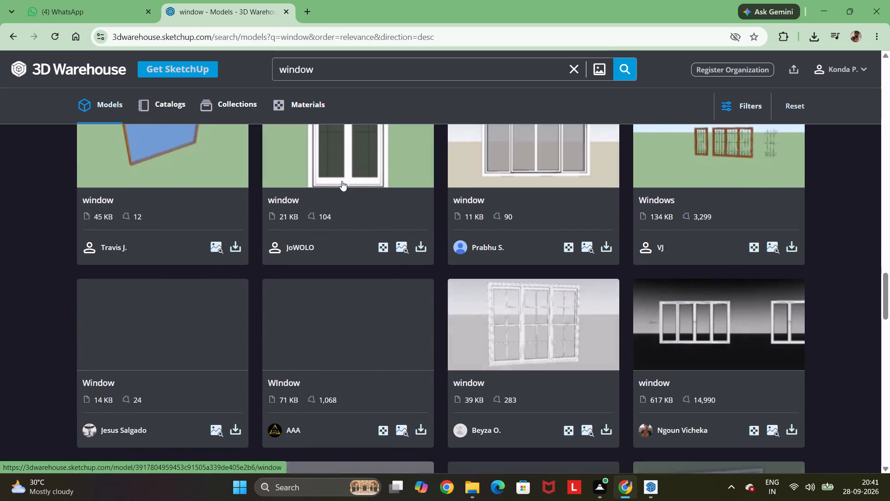
scroll(342, 181, "down", 3)
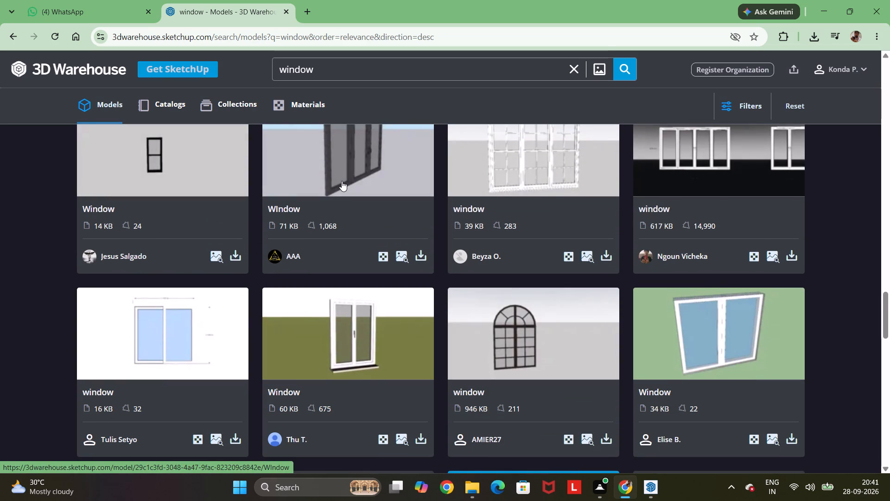
scroll(341, 181, "up", 3)
scroll(341, 181, "down", 7)
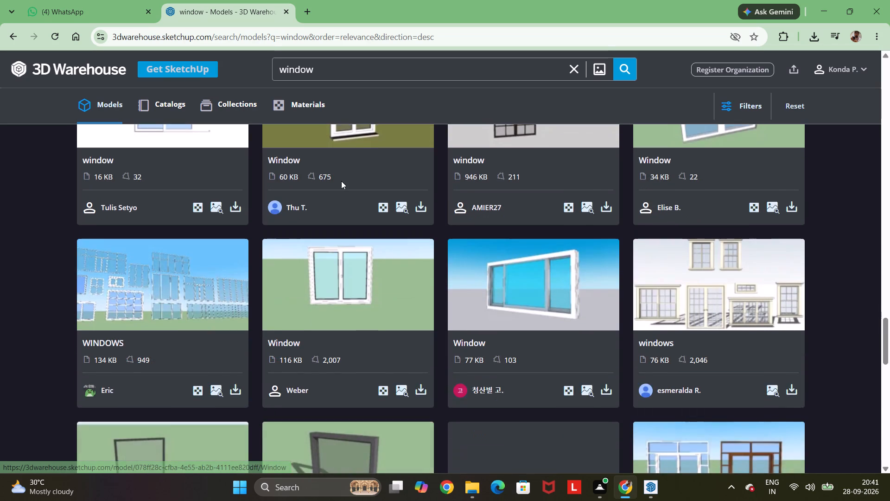
scroll(341, 181, "down", 6)
scroll(341, 181, "up", 3)
left_click(422, 400)
left_click(449, 298)
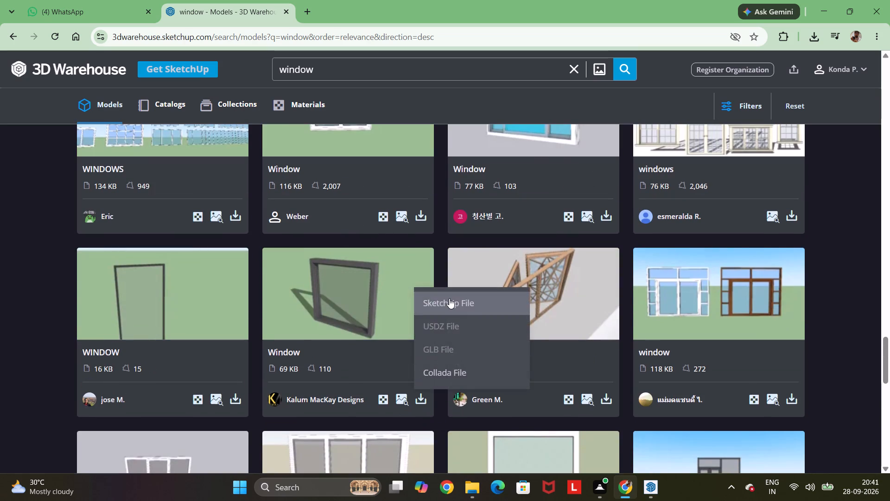
Find the 100 KB Window model with two dark-framed panes further down the results and download it as a SketchUp file.
scroll(373, 221, "down", 3)
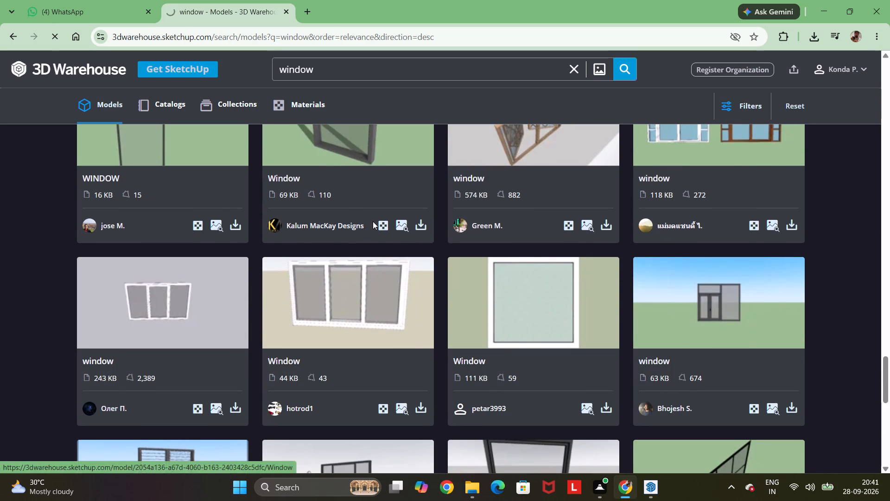
scroll(373, 221, "down", 4)
left_click(433, 432)
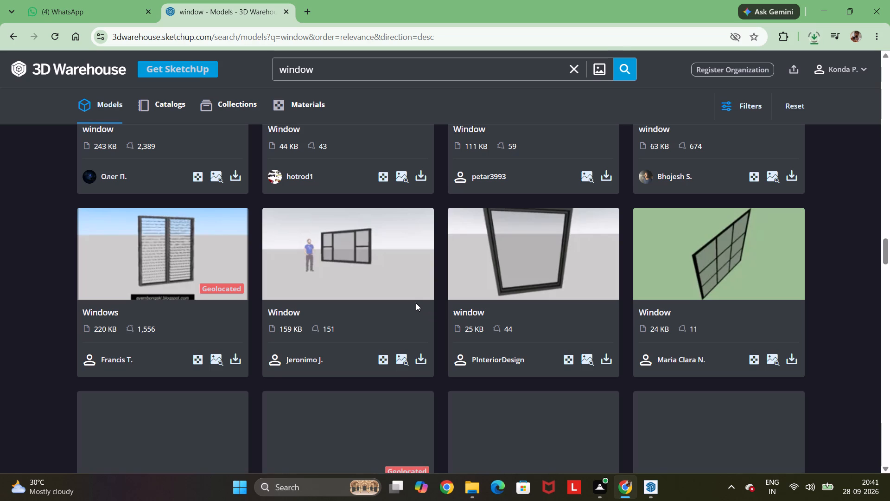
scroll(410, 298, "down", 2)
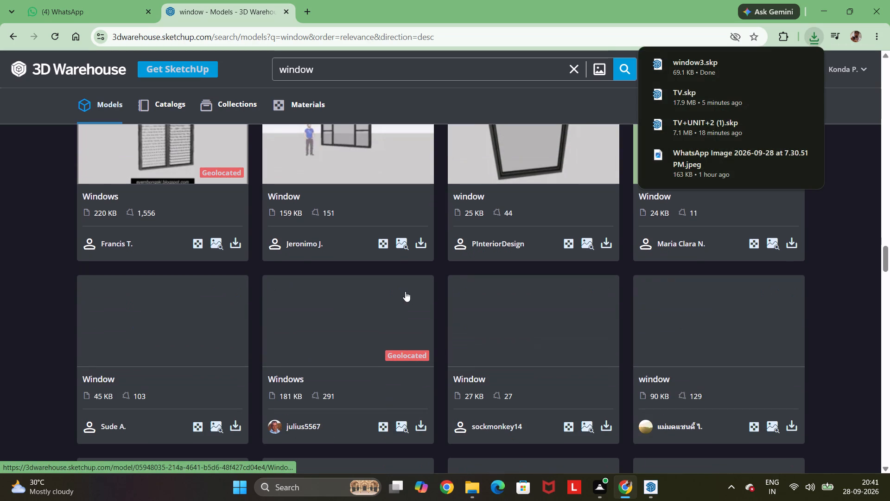
scroll(405, 291, "down", 1)
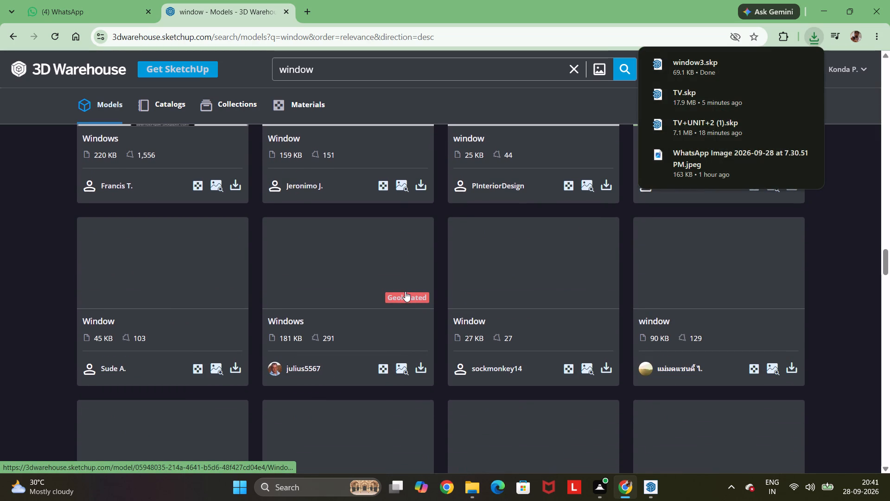
scroll(405, 291, "down", 2)
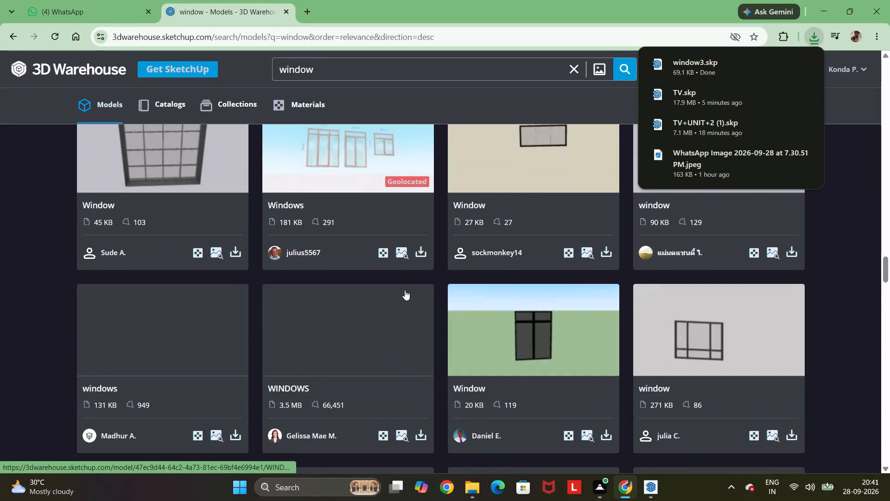
scroll(405, 290, "down", 4)
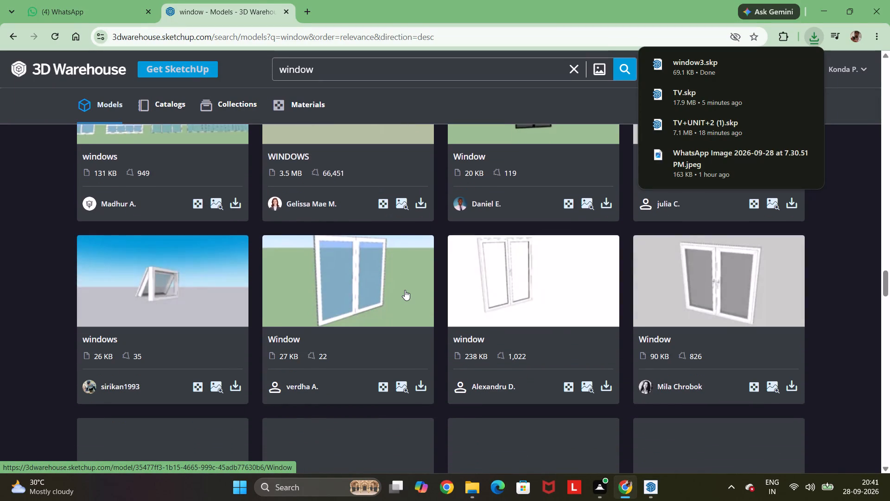
scroll(405, 290, "down", 8)
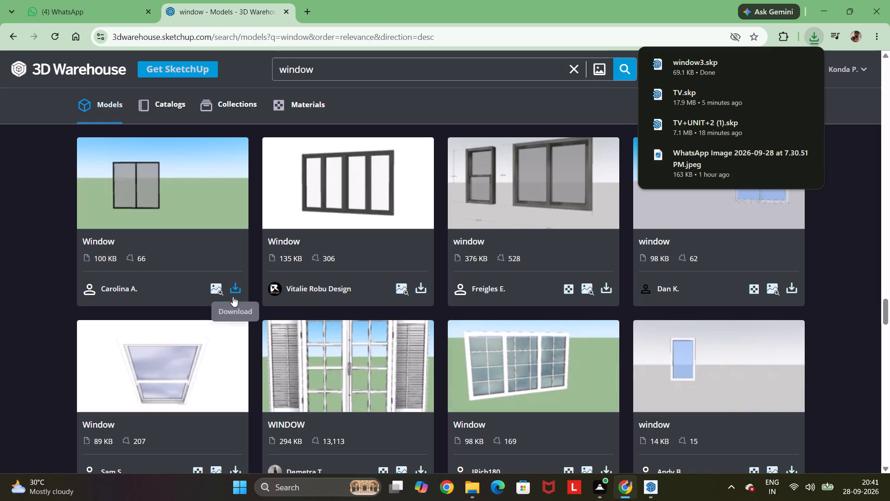
left_click(233, 296)
left_click(248, 311)
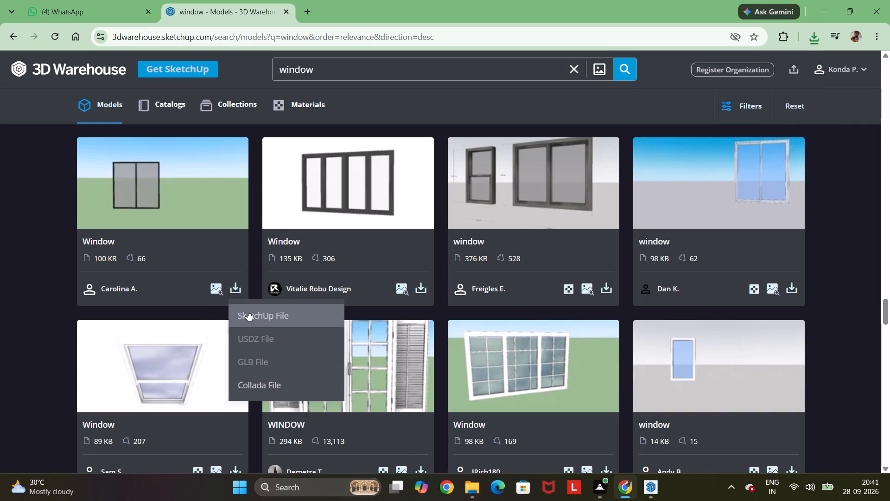
Find the 31 MB Windows model showing three dark-framed windows of different sizes and download it as a SketchUp file.
scroll(373, 263, "down", 5)
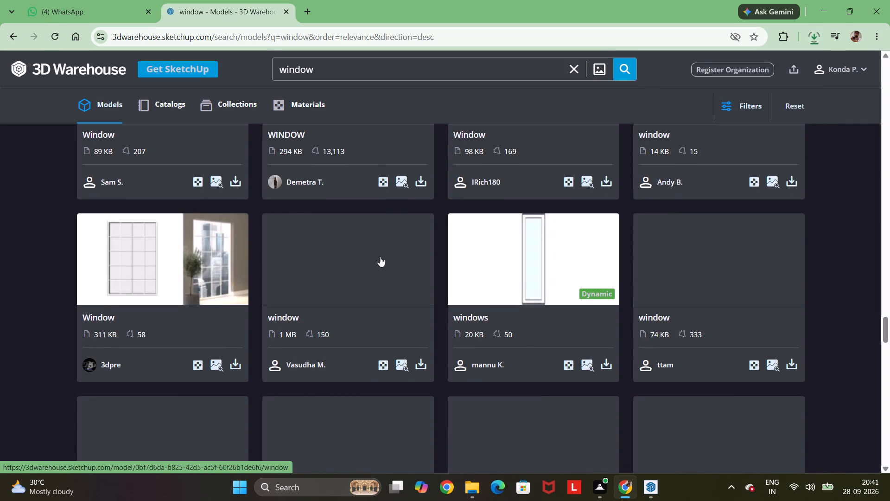
scroll(380, 257, "down", 1)
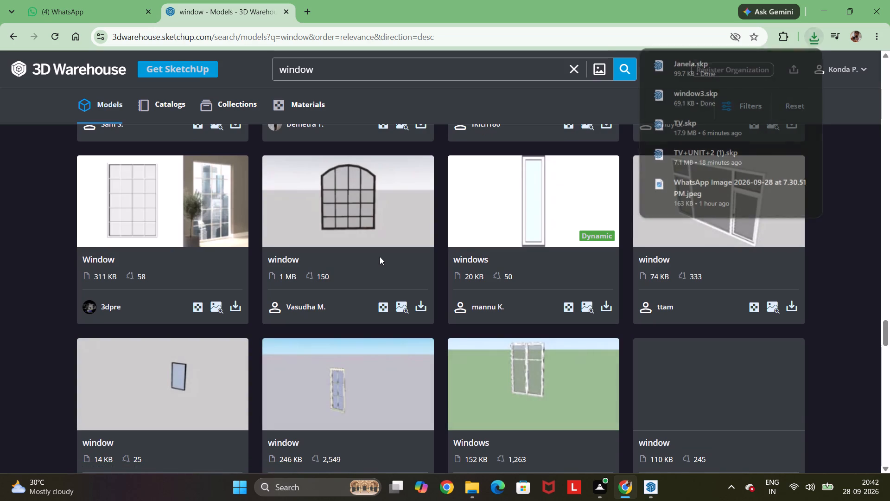
scroll(380, 257, "down", 5)
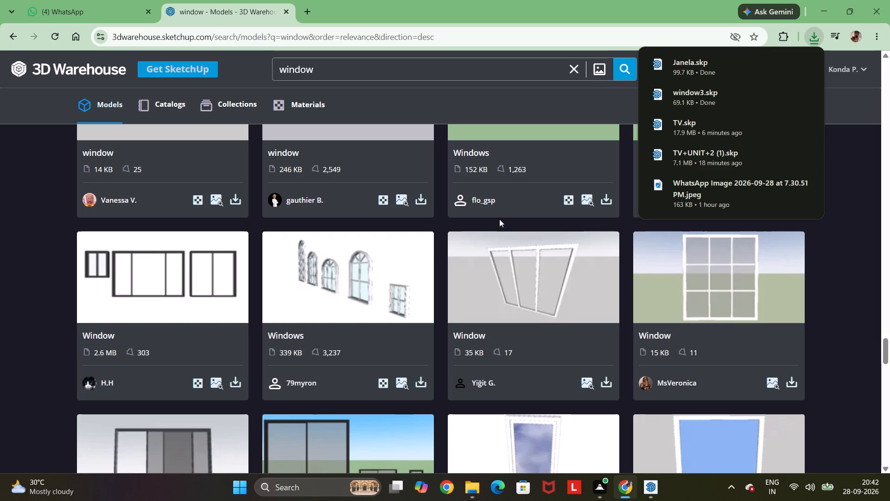
scroll(499, 219, "down", 4)
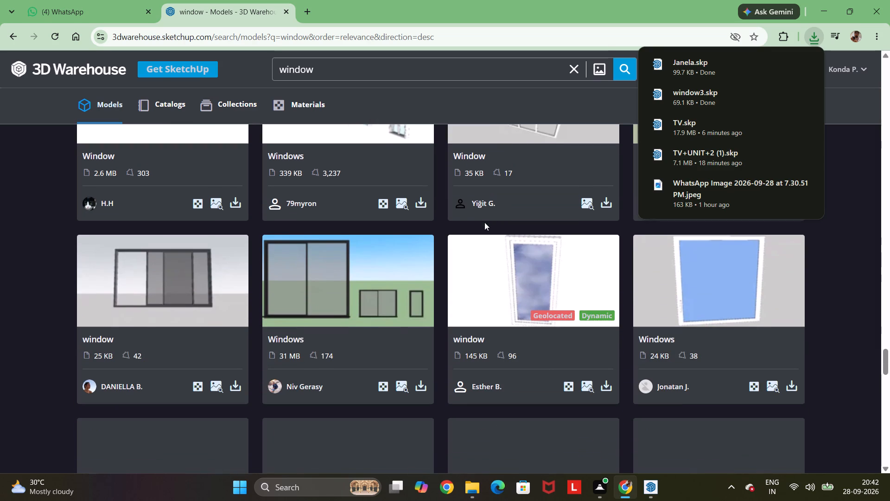
left_click(422, 339)
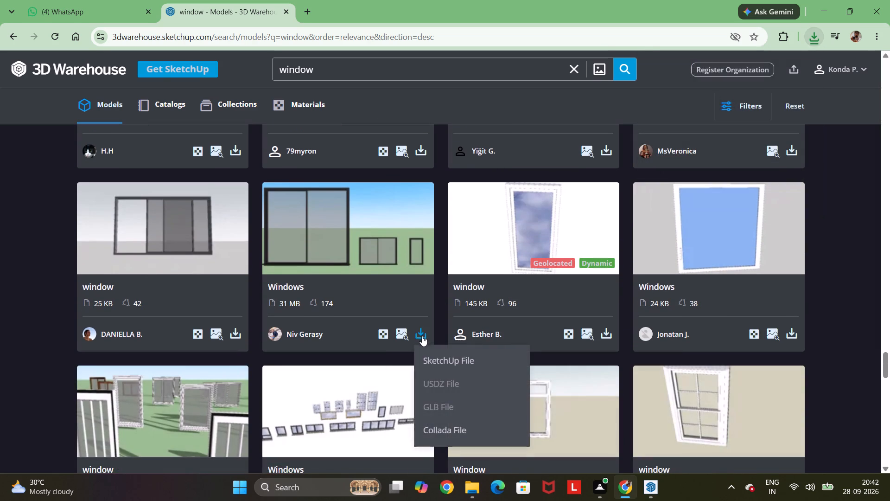
left_click(434, 359)
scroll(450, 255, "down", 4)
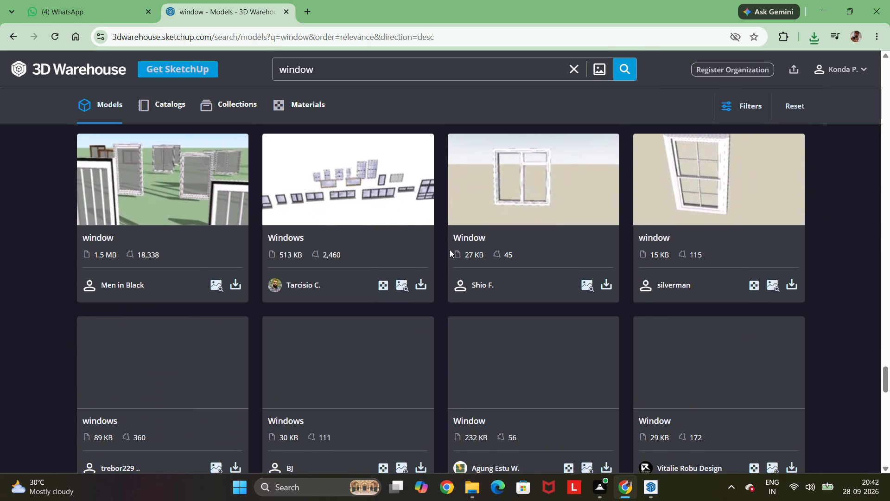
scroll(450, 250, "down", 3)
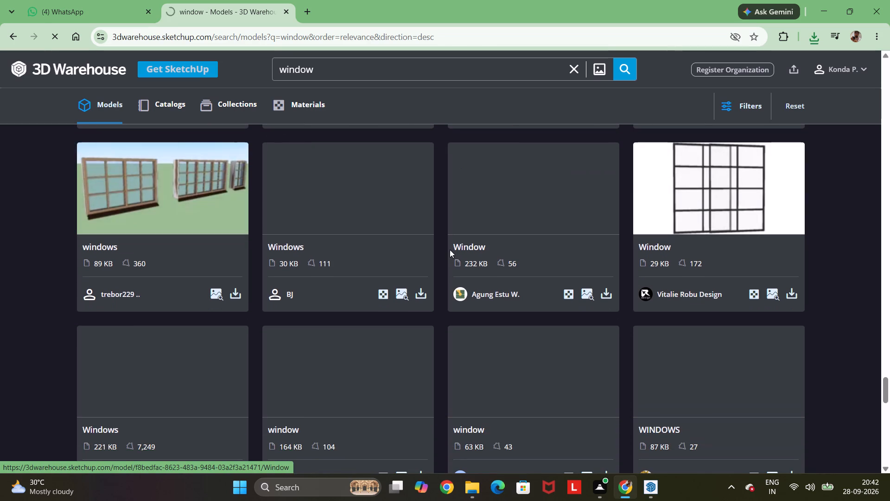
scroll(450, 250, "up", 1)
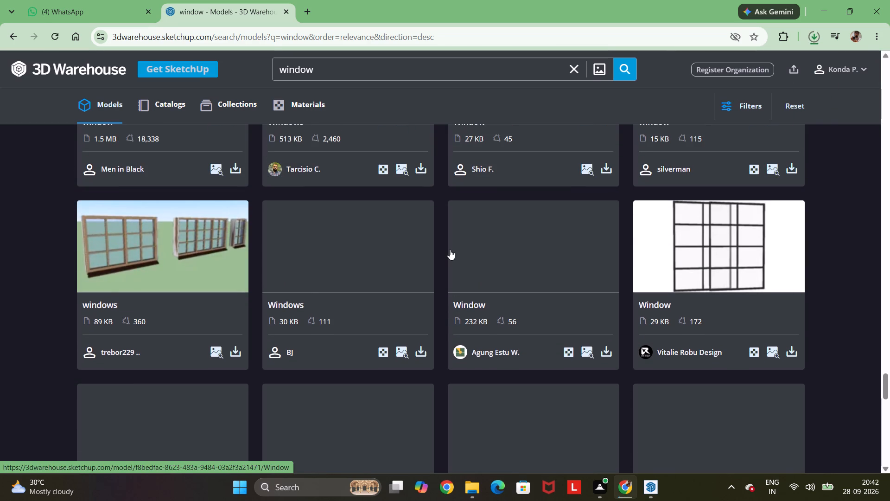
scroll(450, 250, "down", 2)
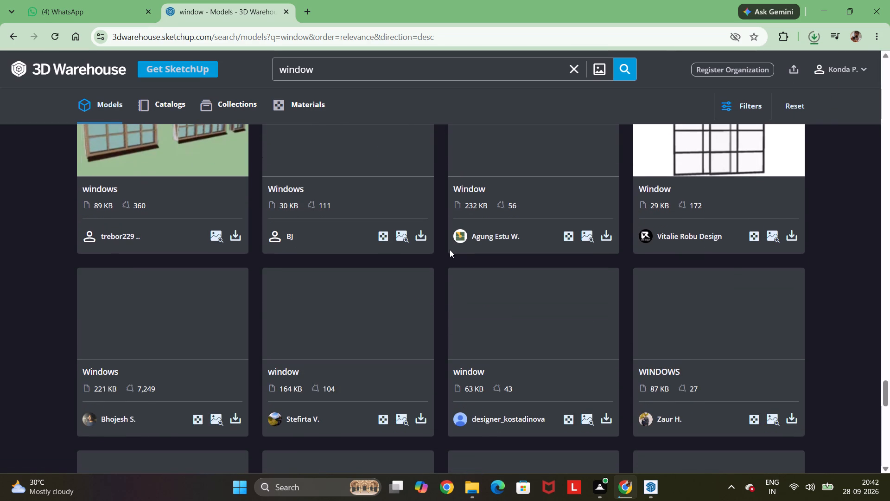
Refresh the Downloads folder and open the downloaded window3.skp model in SketchUp.
left_click(476, 485)
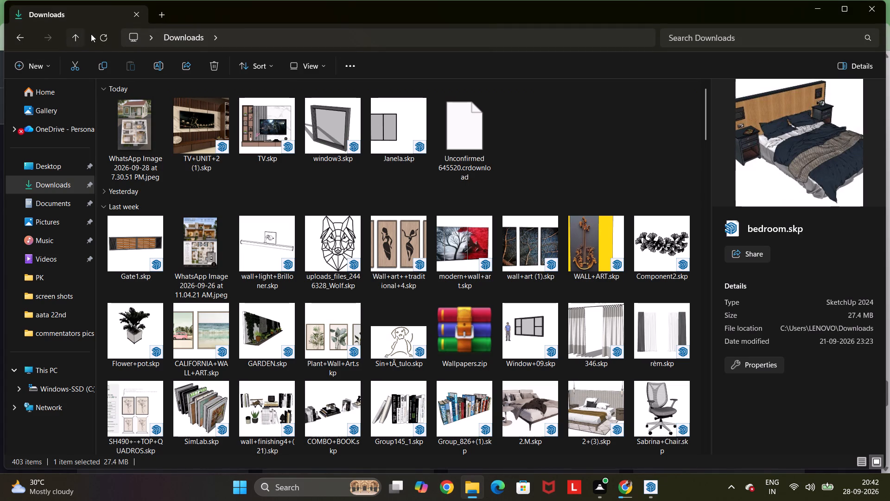
left_click(108, 36)
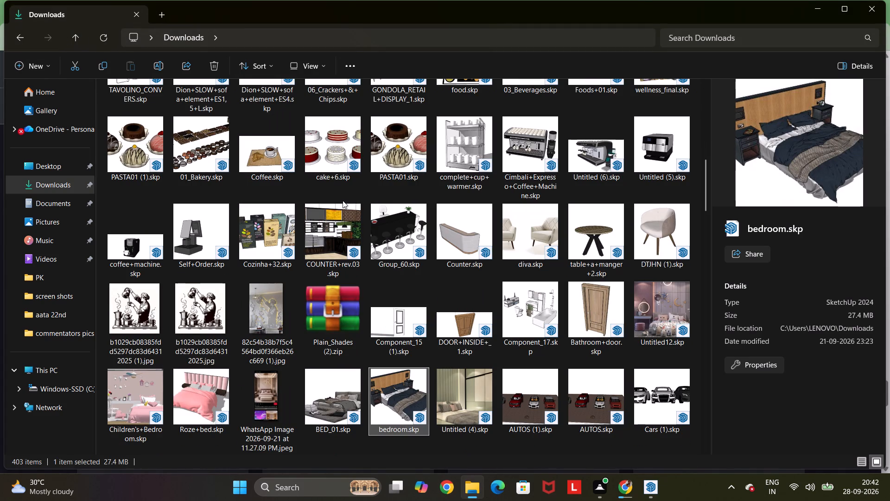
scroll(343, 200, "up", 11)
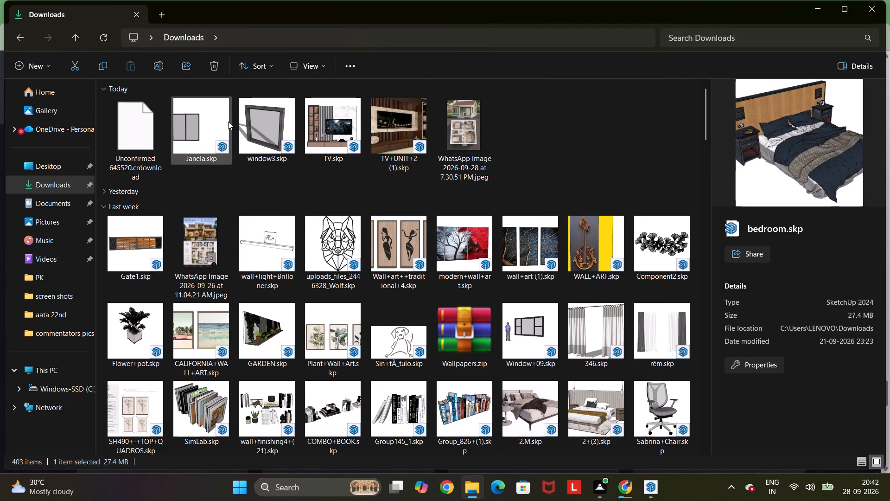
left_click(252, 127)
right_click(252, 127)
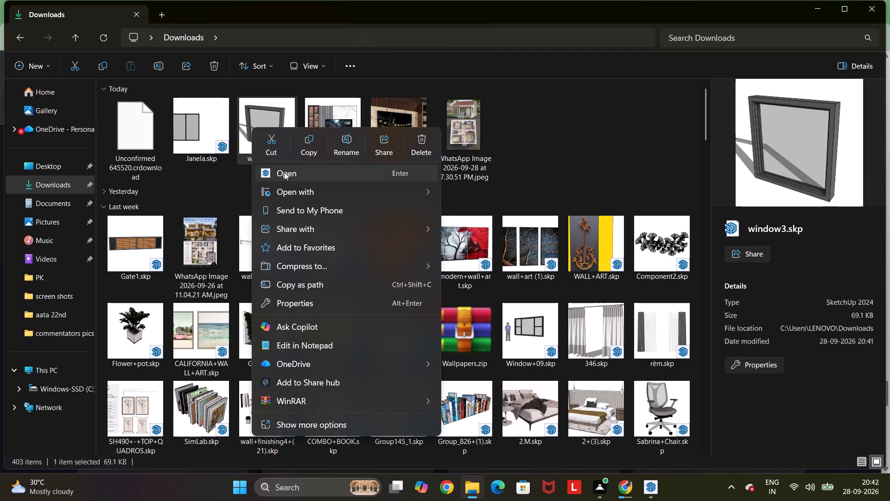
left_click(284, 173)
In the 2+(3) bedroom model, delete the two pendant lights hanging beside the bed.
left_click(655, 481)
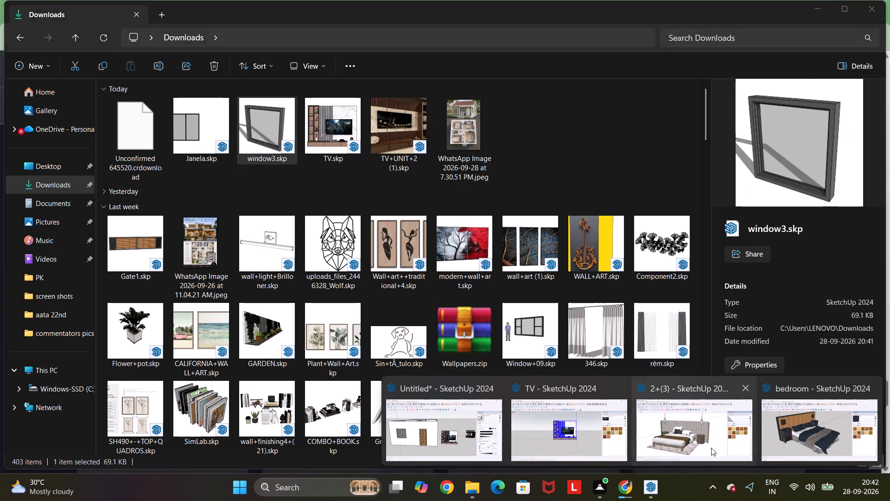
left_click(687, 428)
scroll(647, 368, "down", 7)
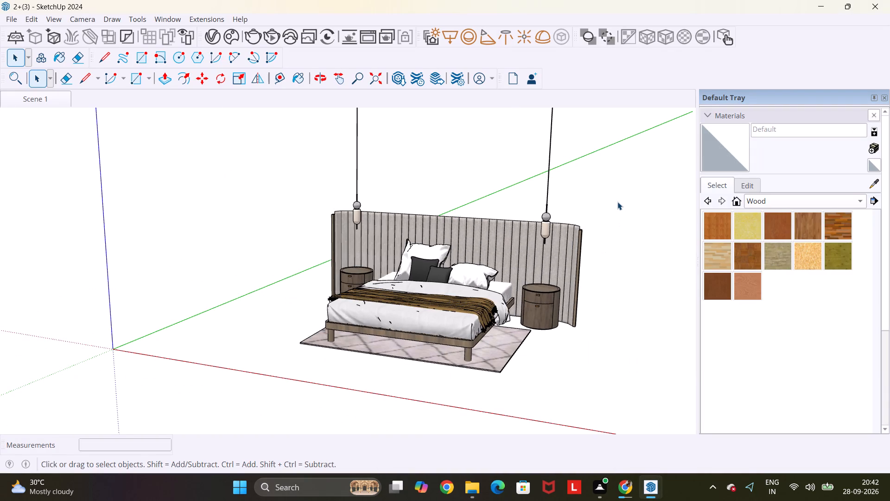
scroll(617, 202, "down", 6)
left_click_drag(610, 150, 383, 133)
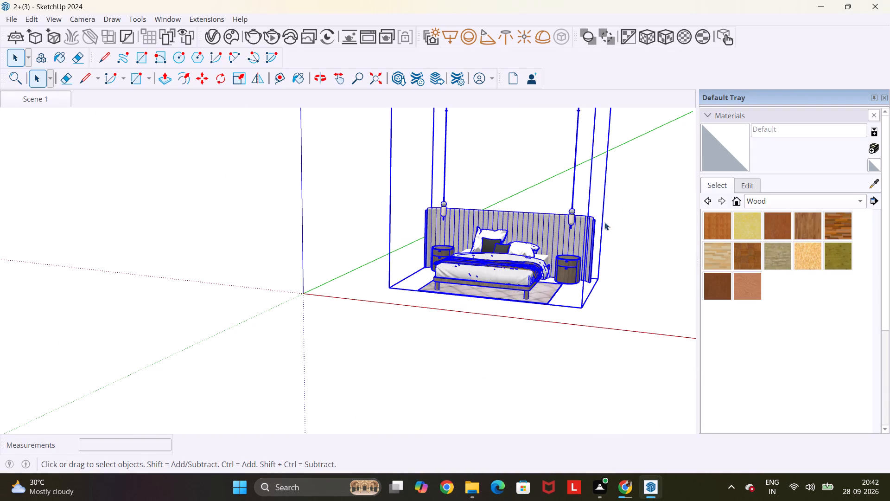
double_click(634, 227)
triple_click(572, 192)
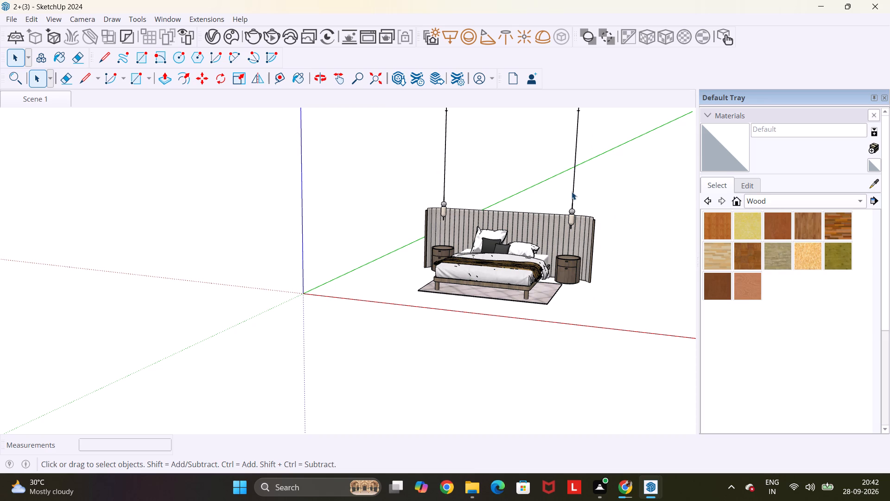
triple_click(537, 222)
left_click(574, 188)
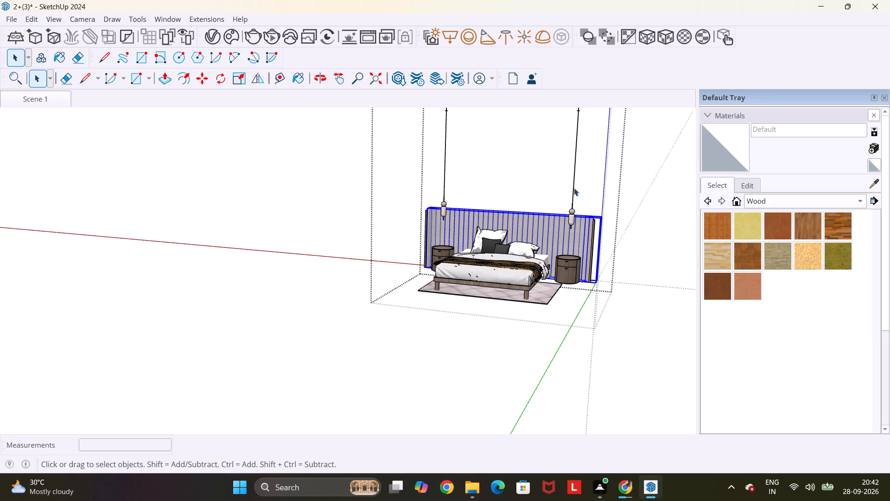
key("Delete")
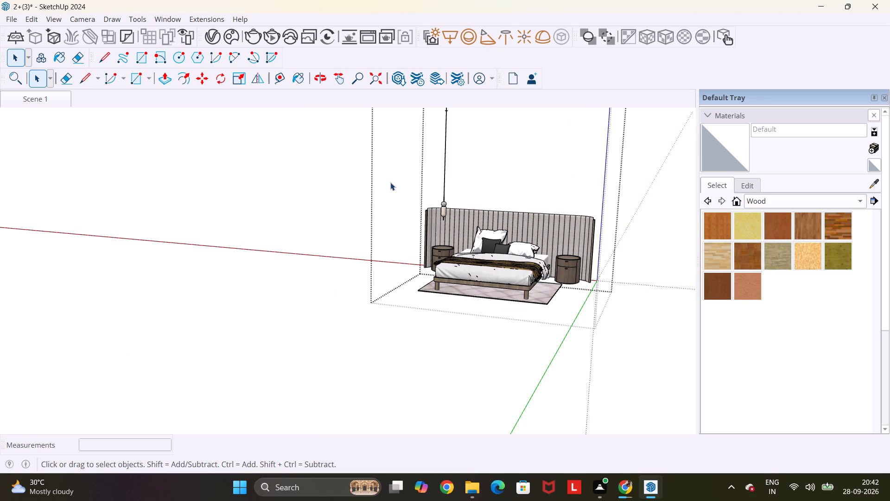
left_click(441, 186)
left_click(443, 186)
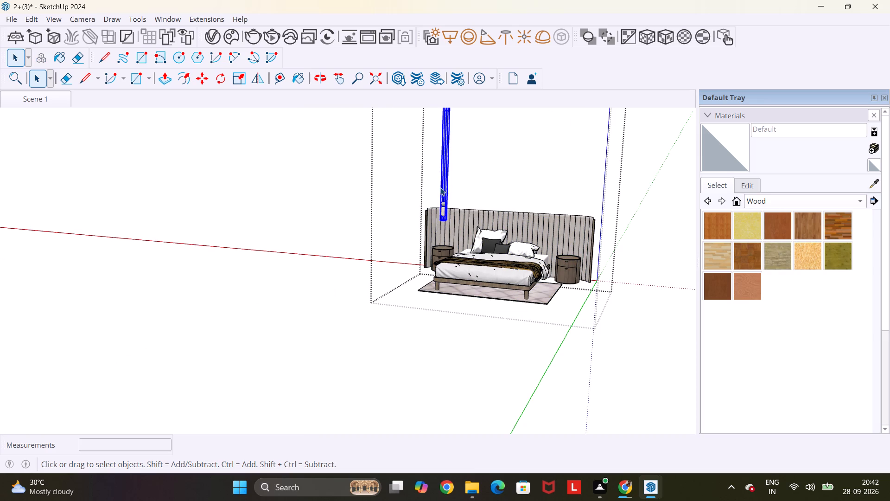
key("Delete")
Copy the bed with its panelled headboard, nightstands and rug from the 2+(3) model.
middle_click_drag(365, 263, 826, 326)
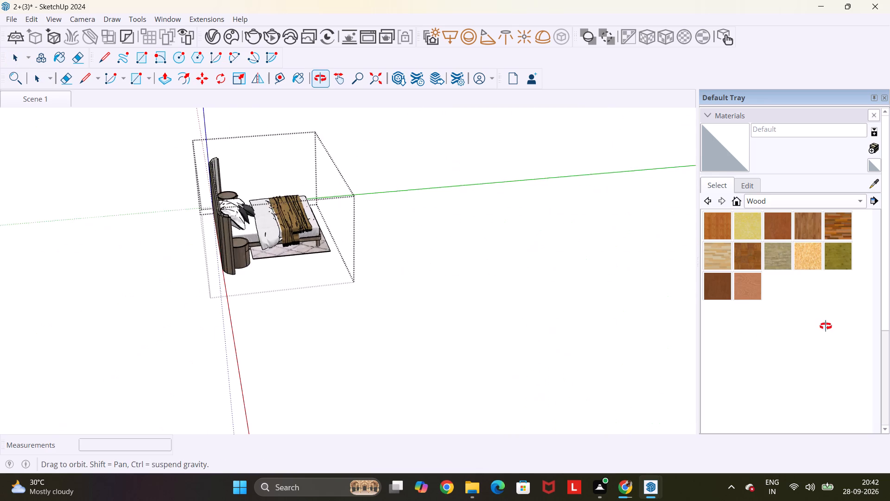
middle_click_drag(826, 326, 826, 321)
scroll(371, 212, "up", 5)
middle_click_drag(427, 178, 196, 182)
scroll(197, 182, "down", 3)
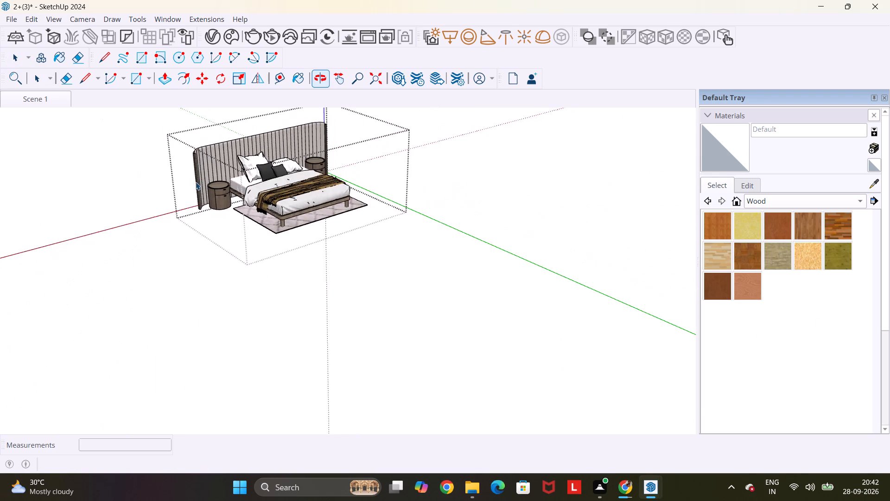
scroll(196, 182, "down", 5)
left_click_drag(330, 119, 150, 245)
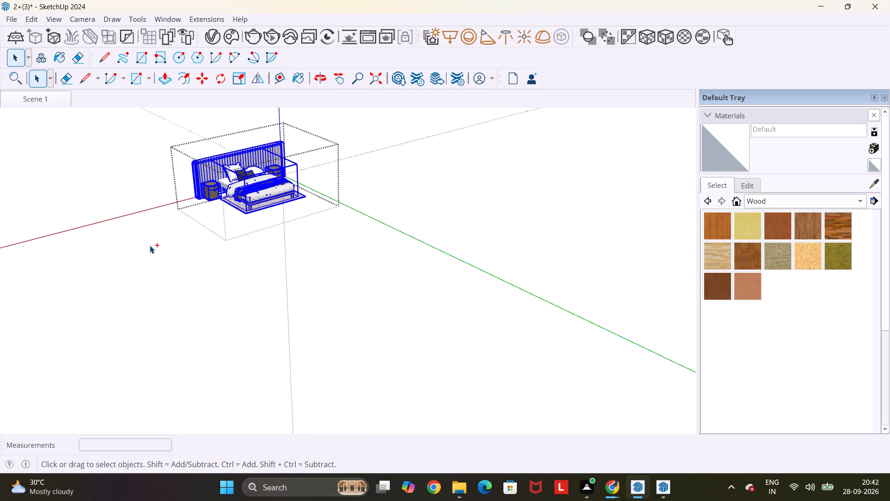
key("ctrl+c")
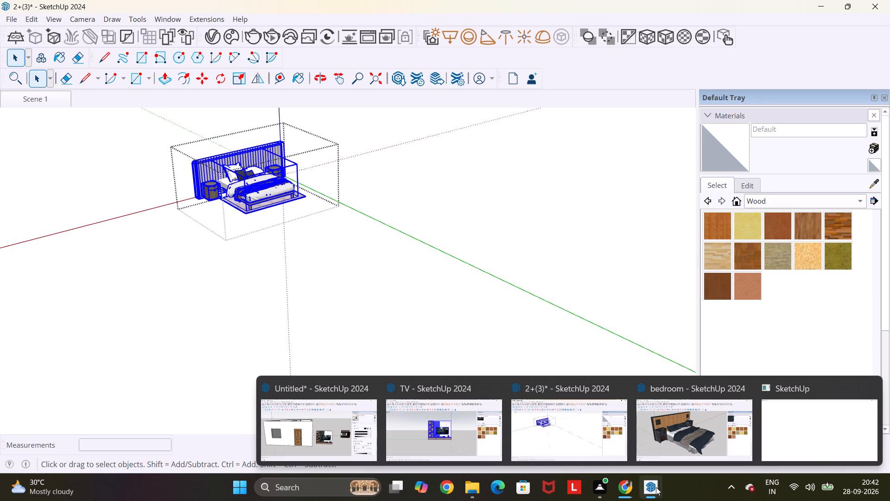
Switch to the bedroom model and copy the dark blue bed with its headboard and nightstands.
left_click(674, 437)
scroll(559, 212, "down", 6)
scroll(583, 170, "down", 5)
left_click_drag(602, 117, 299, 295)
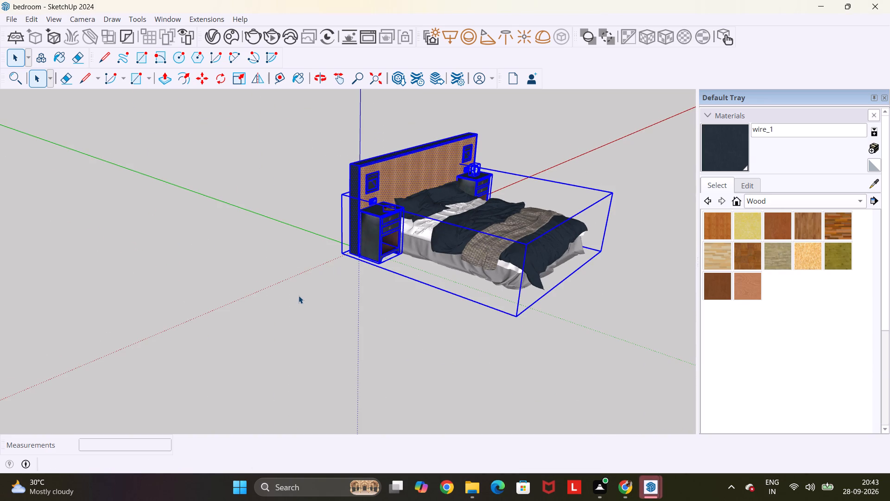
key("ctrl+c")
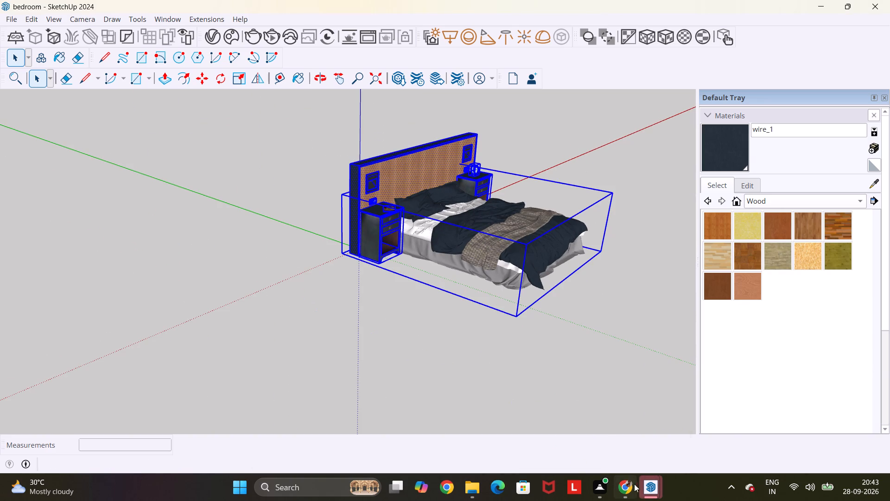
Close the TV model's SketchUp window.
left_click(645, 488)
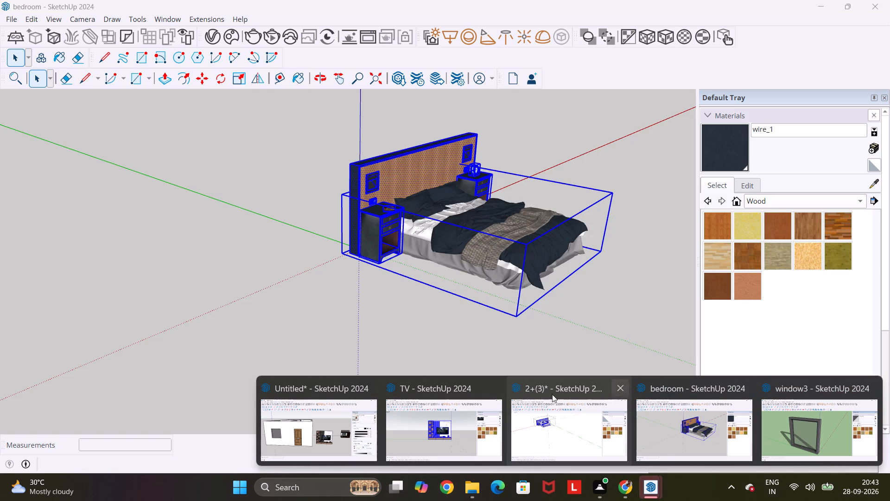
left_click(501, 392)
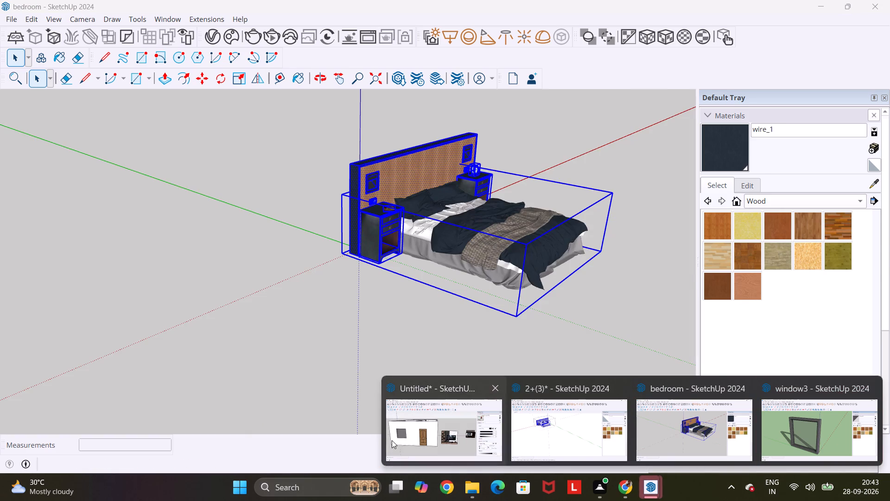
Paste the dark blue bed set into the untitled house model and place it in the corner room nearest the origin.
left_click(392, 440)
key("ctrl+v")
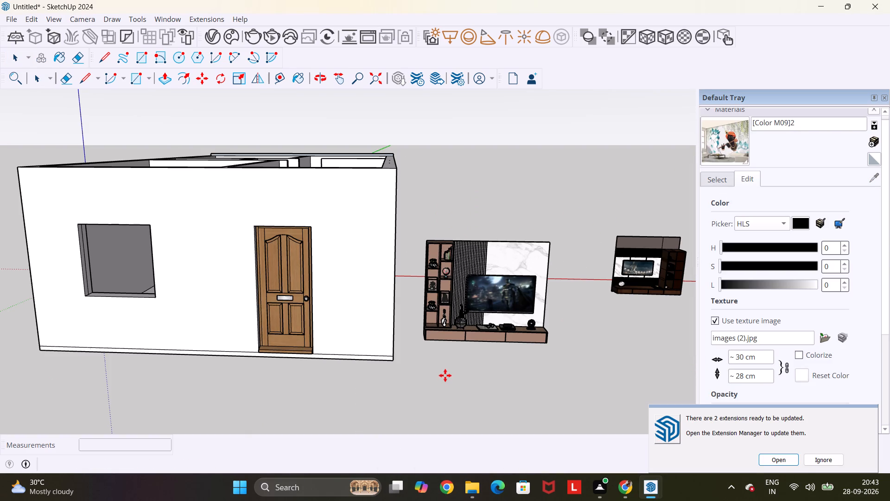
left_click(838, 459)
scroll(587, 383, "down", 6)
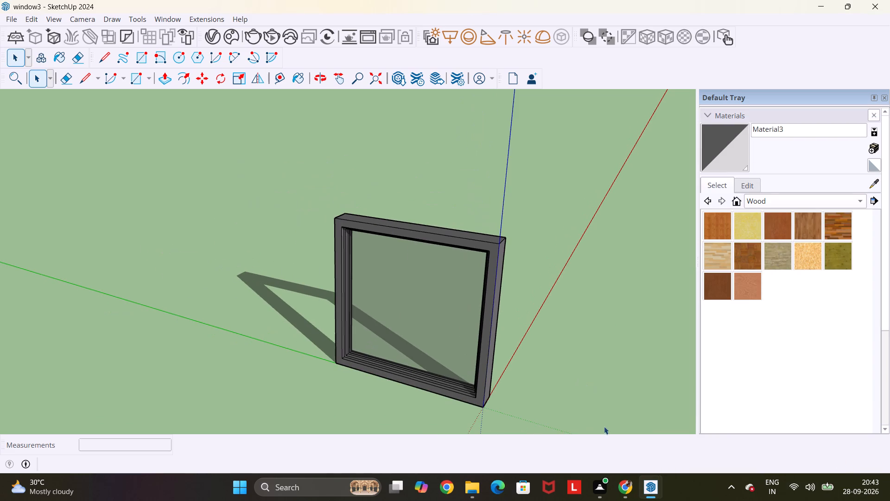
left_click(651, 487)
left_click(437, 430)
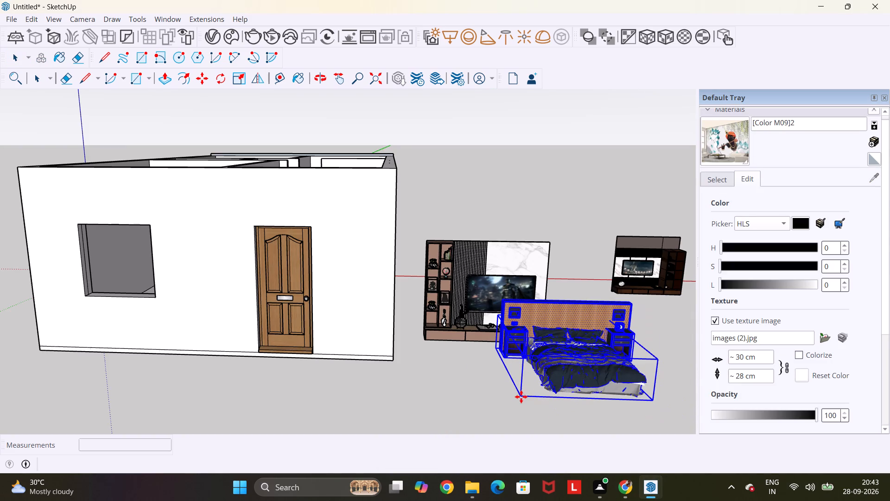
scroll(518, 294, "down", 5)
middle_click_drag(343, 195, 343, 195)
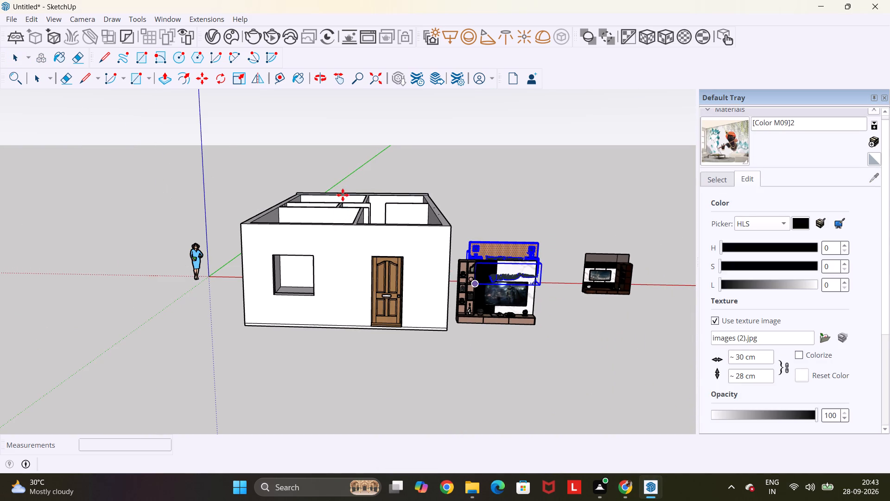
middle_click_drag(343, 195, 358, 472)
middle_click_drag(289, 191, 289, 198)
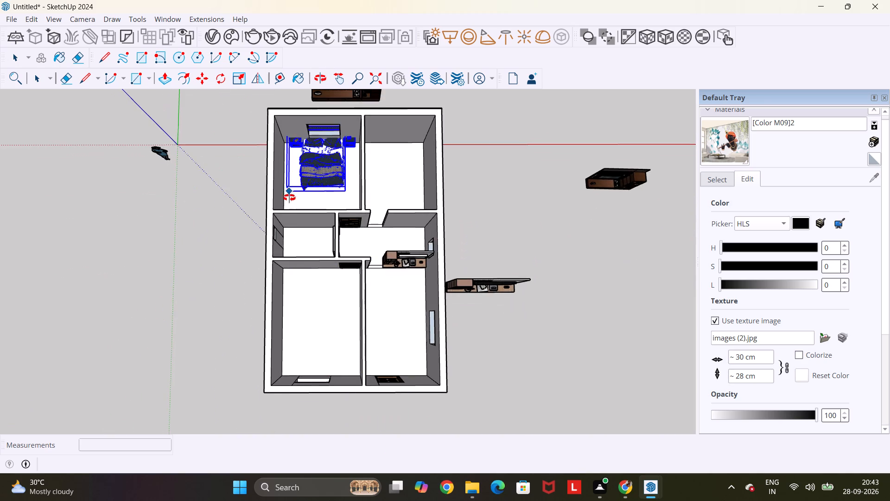
middle_click_drag(289, 198, 307, 282)
scroll(294, 198, "up", 5)
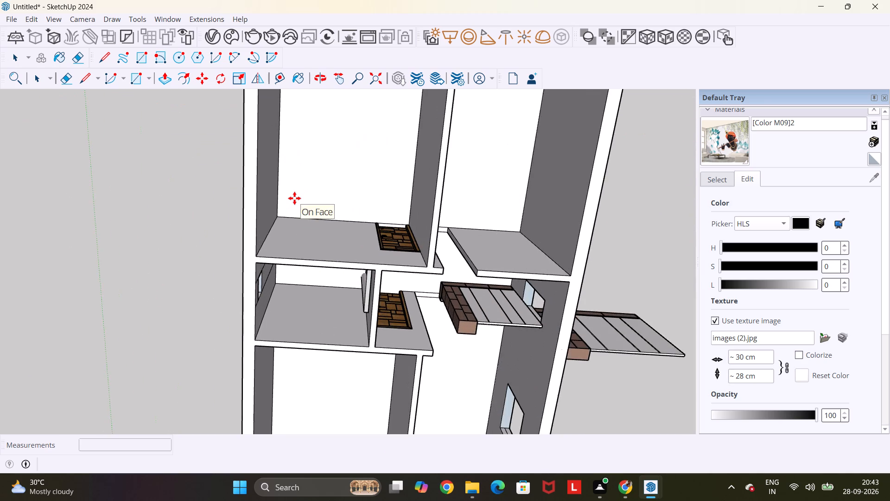
scroll(295, 189, "down", 5)
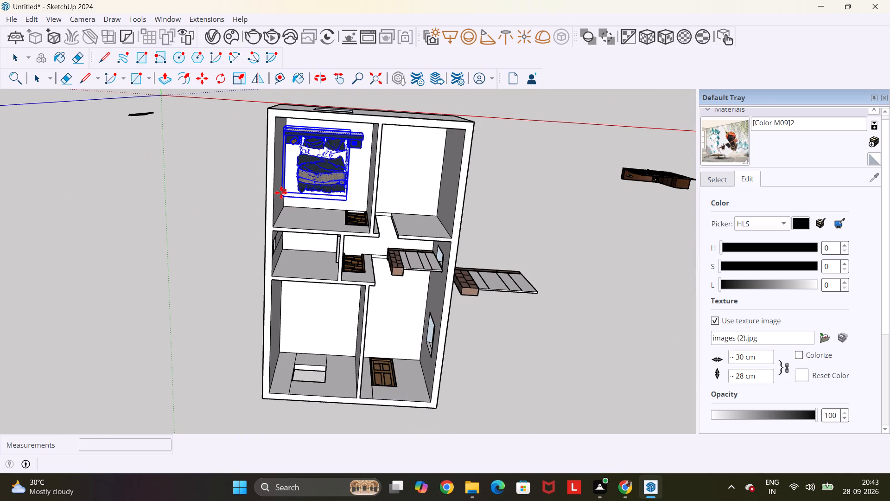
left_click(289, 193)
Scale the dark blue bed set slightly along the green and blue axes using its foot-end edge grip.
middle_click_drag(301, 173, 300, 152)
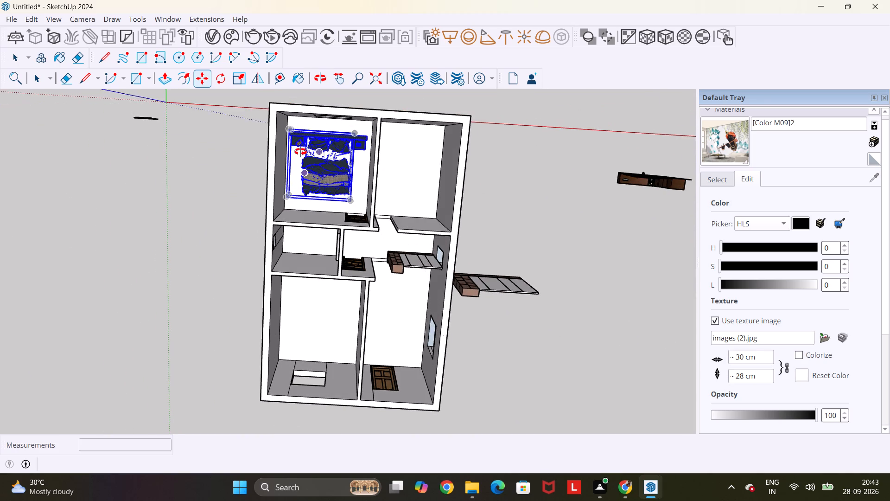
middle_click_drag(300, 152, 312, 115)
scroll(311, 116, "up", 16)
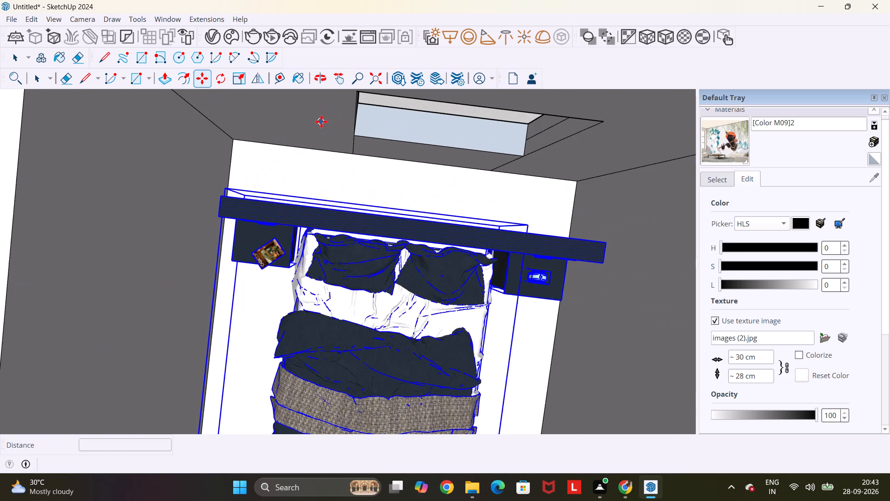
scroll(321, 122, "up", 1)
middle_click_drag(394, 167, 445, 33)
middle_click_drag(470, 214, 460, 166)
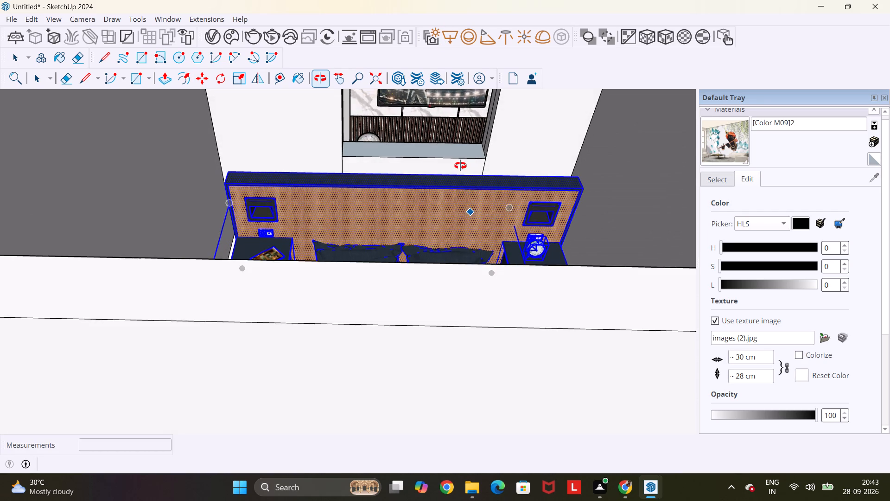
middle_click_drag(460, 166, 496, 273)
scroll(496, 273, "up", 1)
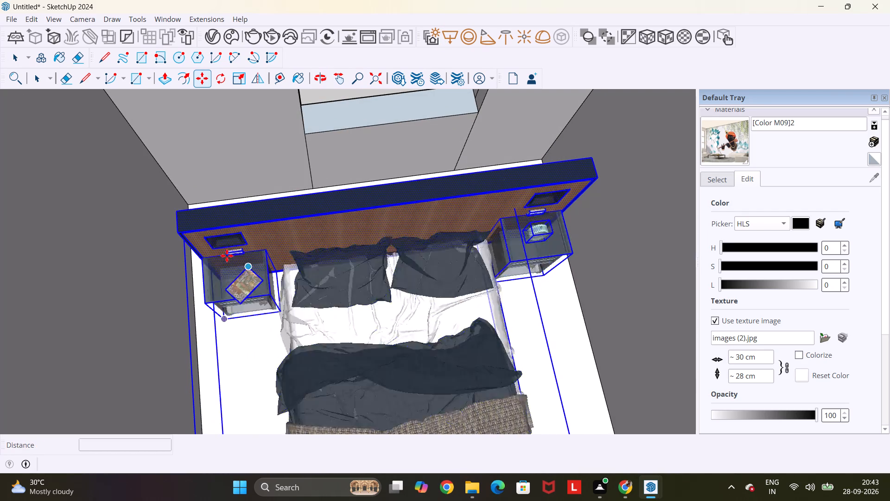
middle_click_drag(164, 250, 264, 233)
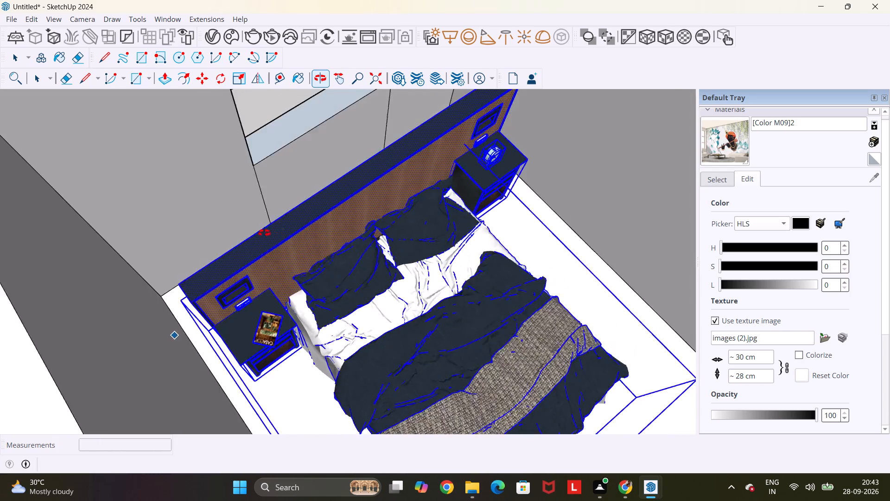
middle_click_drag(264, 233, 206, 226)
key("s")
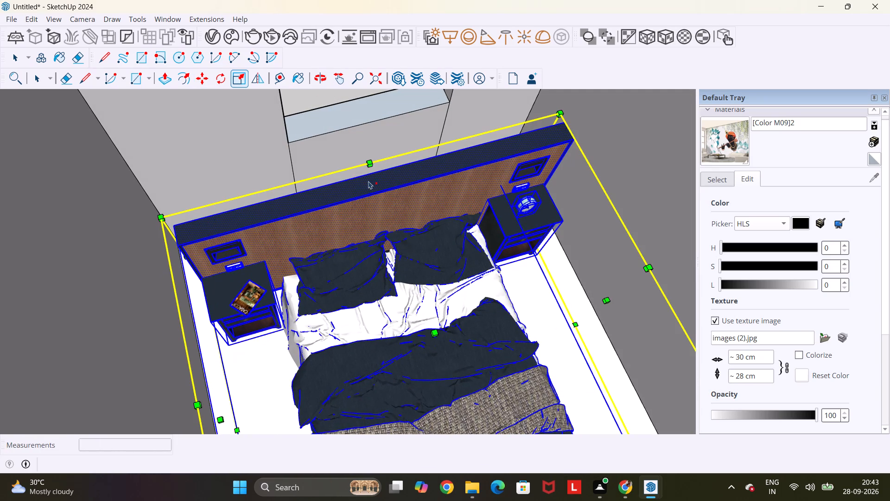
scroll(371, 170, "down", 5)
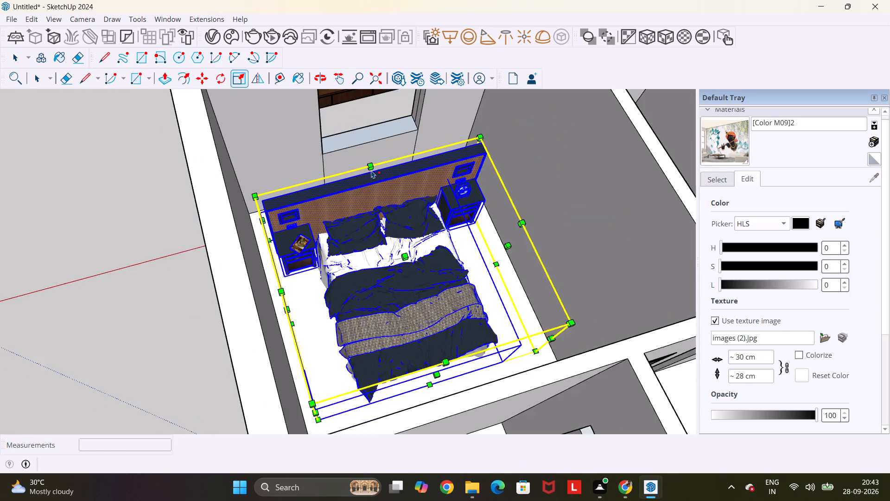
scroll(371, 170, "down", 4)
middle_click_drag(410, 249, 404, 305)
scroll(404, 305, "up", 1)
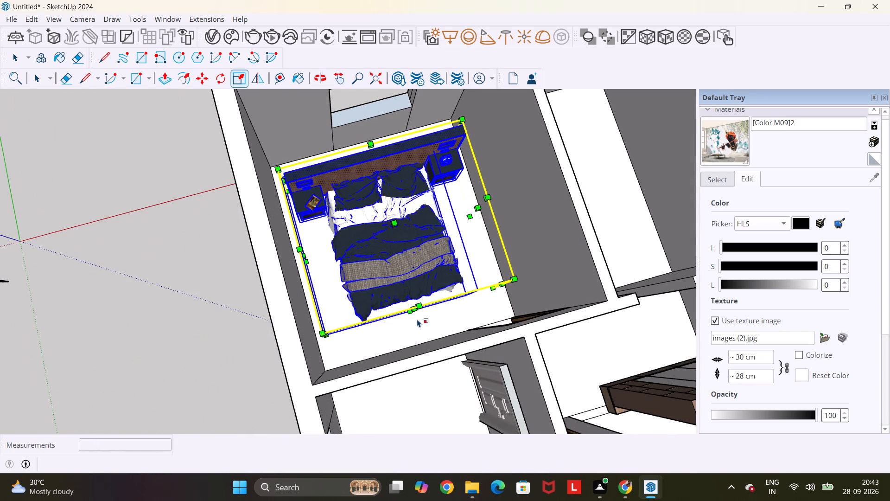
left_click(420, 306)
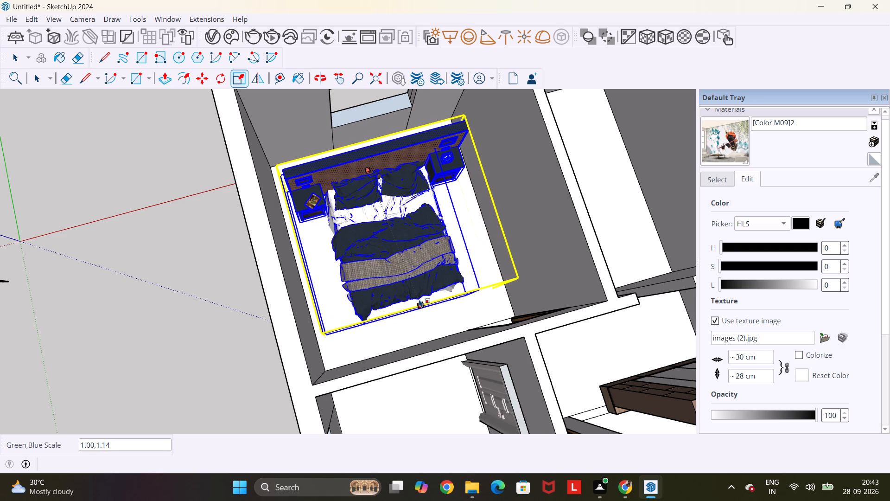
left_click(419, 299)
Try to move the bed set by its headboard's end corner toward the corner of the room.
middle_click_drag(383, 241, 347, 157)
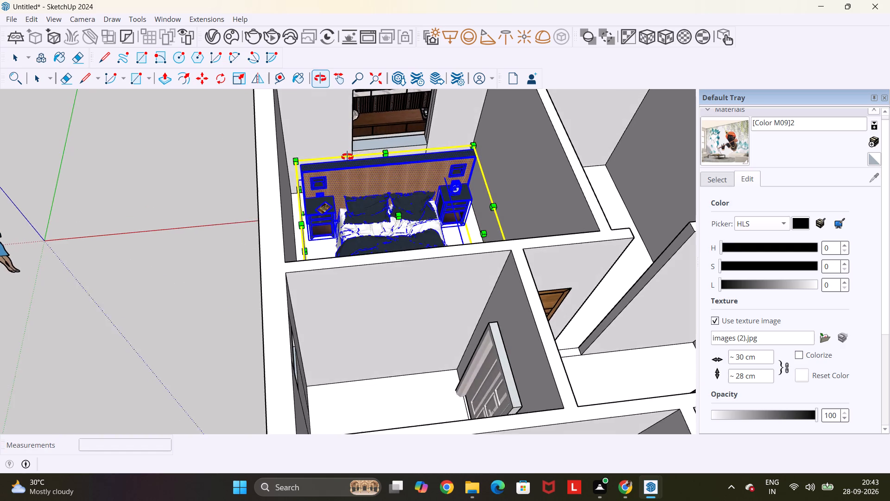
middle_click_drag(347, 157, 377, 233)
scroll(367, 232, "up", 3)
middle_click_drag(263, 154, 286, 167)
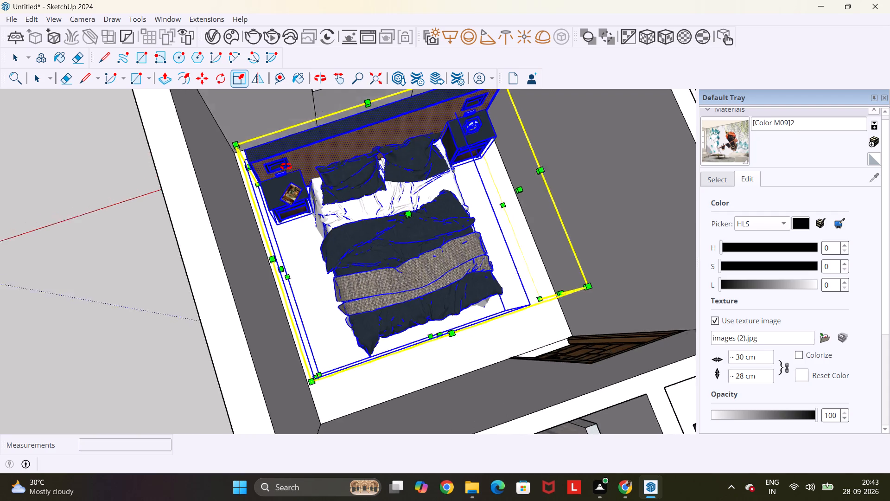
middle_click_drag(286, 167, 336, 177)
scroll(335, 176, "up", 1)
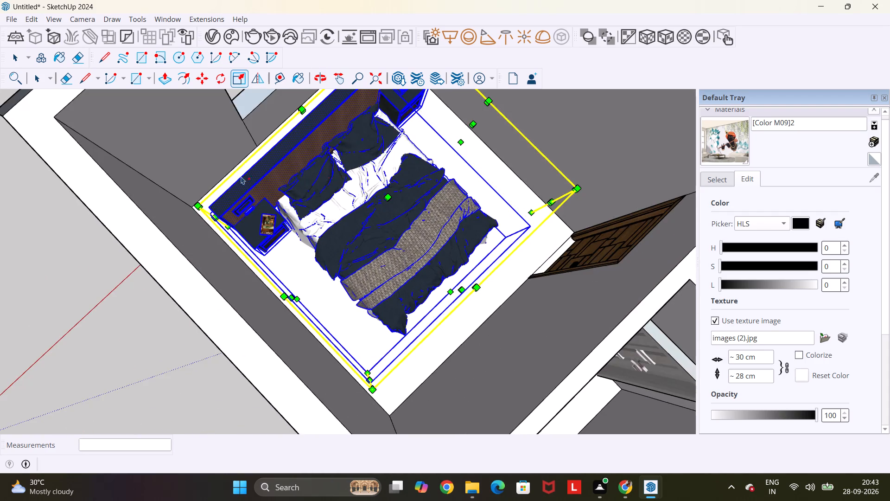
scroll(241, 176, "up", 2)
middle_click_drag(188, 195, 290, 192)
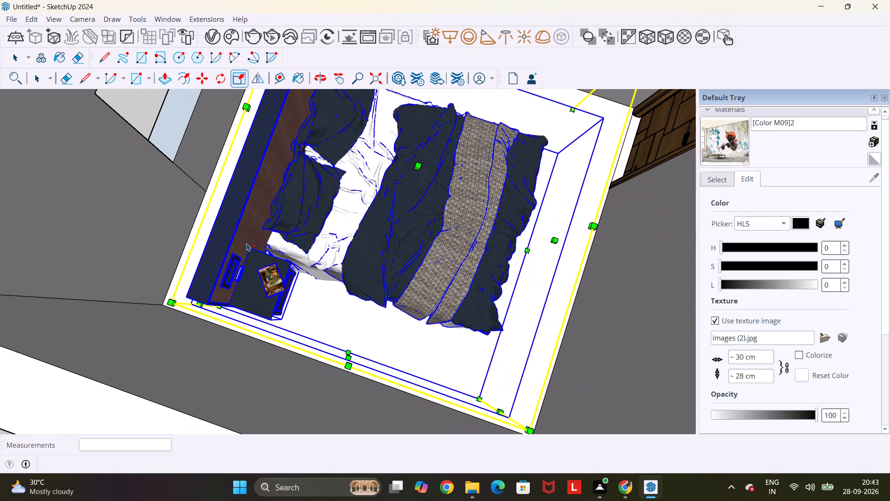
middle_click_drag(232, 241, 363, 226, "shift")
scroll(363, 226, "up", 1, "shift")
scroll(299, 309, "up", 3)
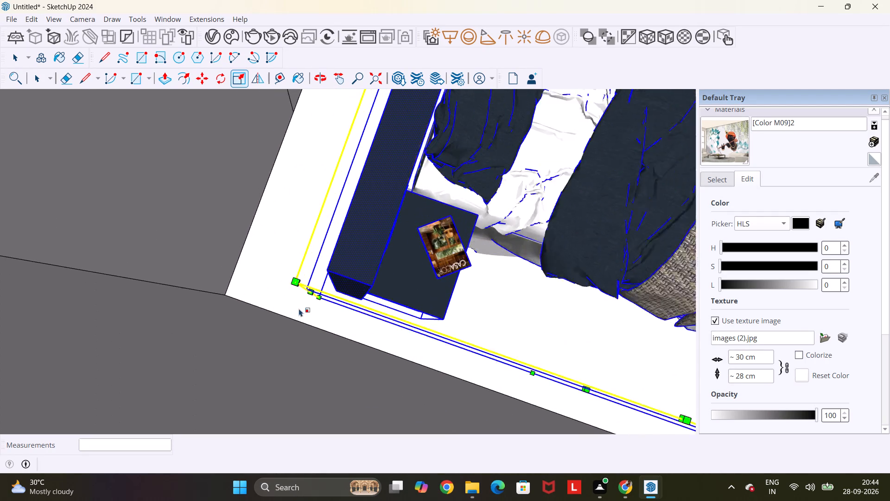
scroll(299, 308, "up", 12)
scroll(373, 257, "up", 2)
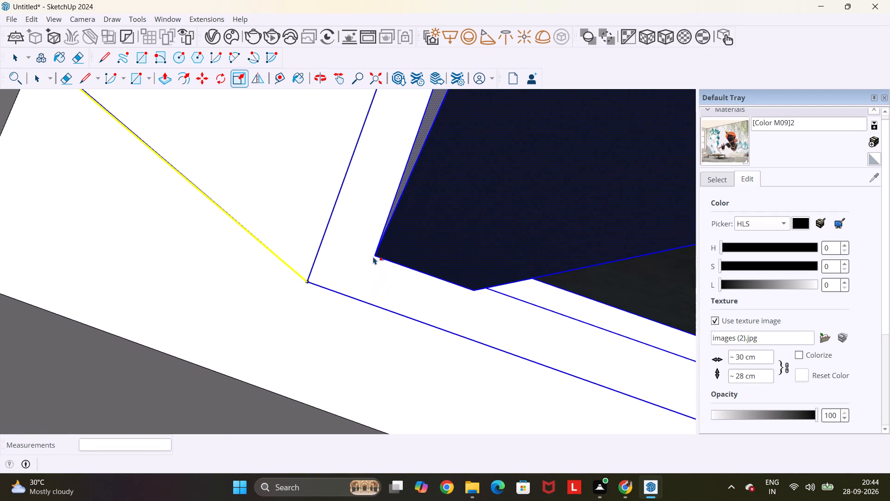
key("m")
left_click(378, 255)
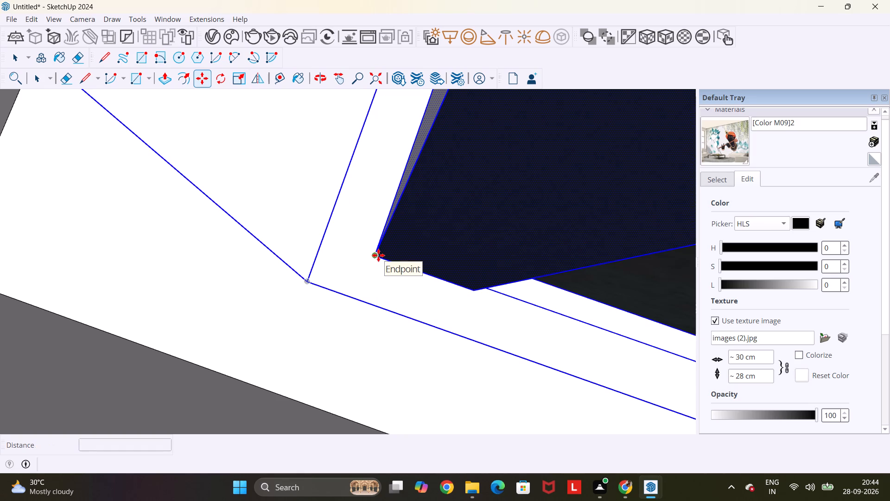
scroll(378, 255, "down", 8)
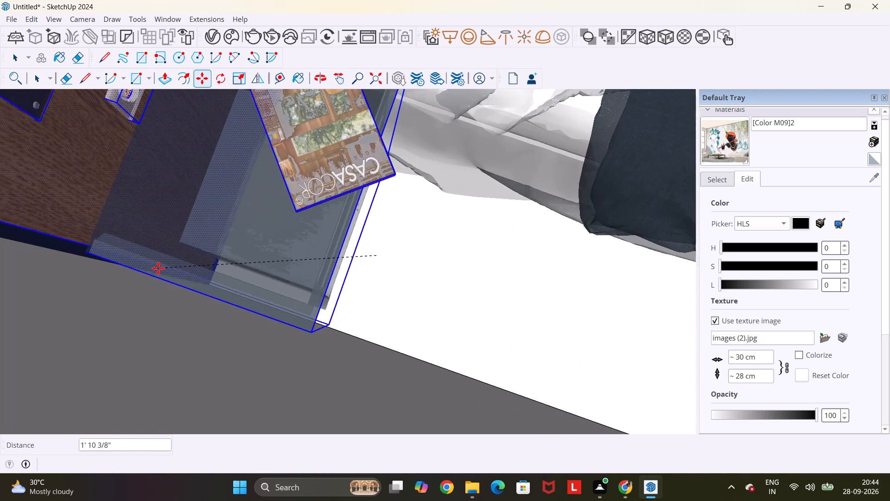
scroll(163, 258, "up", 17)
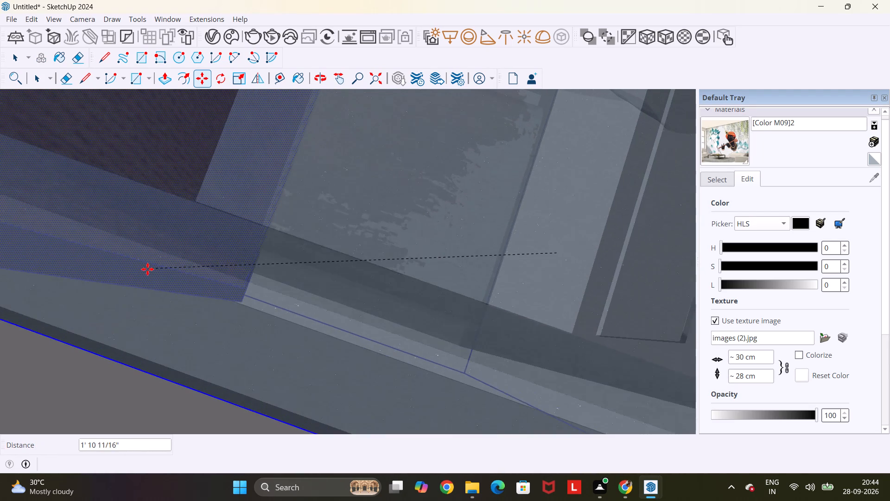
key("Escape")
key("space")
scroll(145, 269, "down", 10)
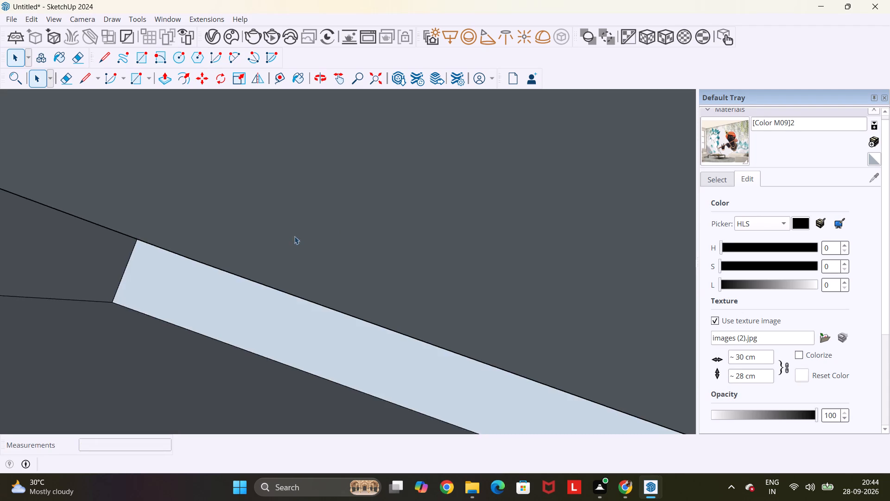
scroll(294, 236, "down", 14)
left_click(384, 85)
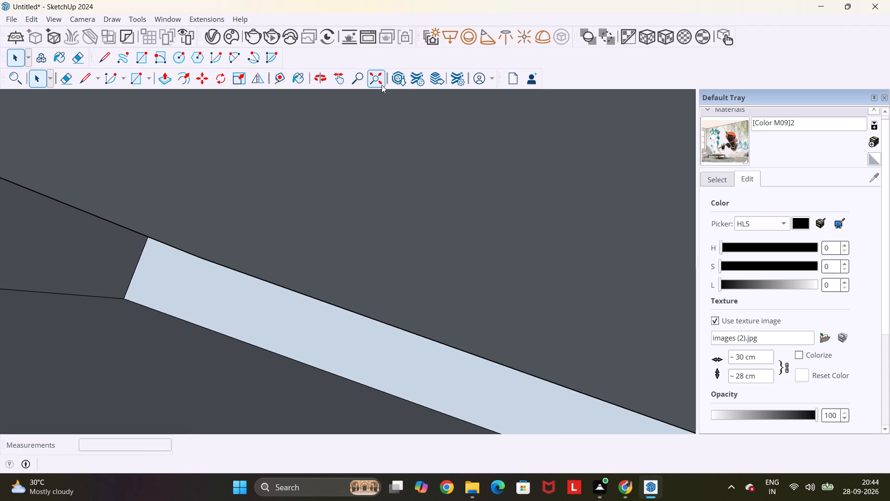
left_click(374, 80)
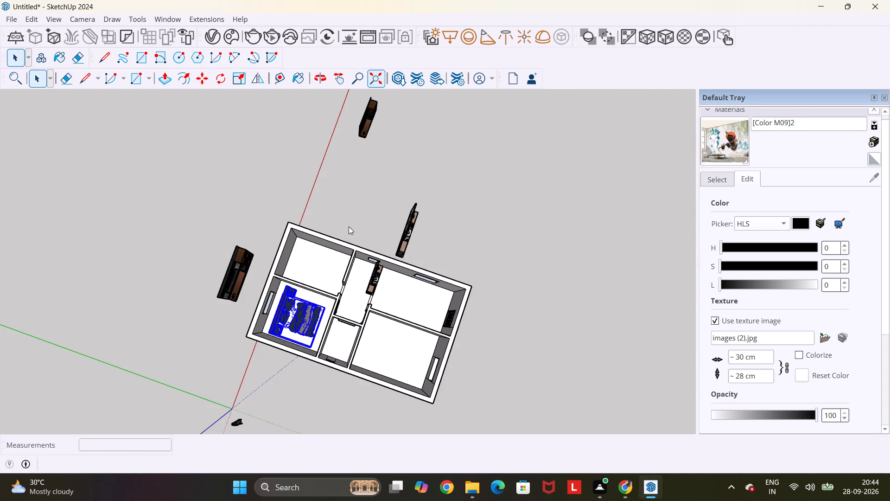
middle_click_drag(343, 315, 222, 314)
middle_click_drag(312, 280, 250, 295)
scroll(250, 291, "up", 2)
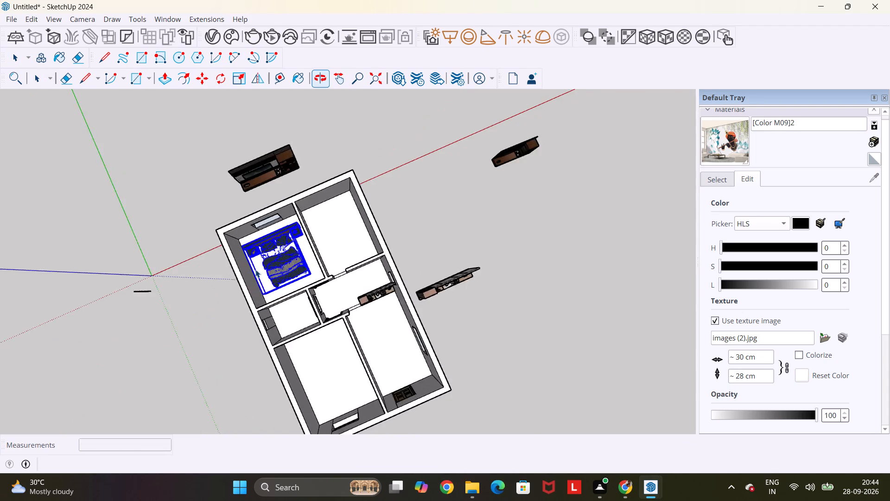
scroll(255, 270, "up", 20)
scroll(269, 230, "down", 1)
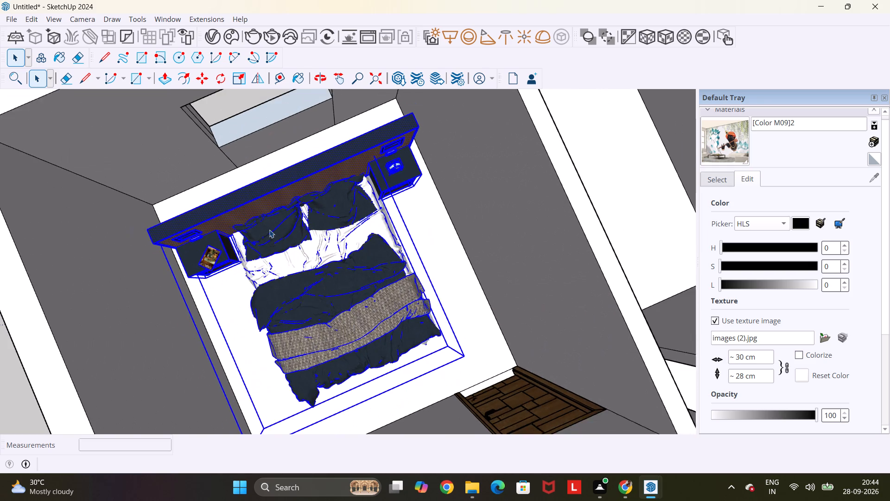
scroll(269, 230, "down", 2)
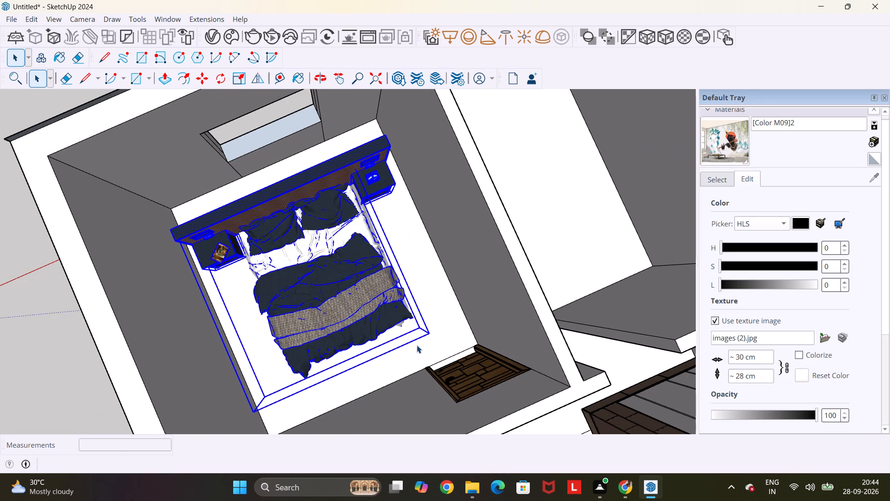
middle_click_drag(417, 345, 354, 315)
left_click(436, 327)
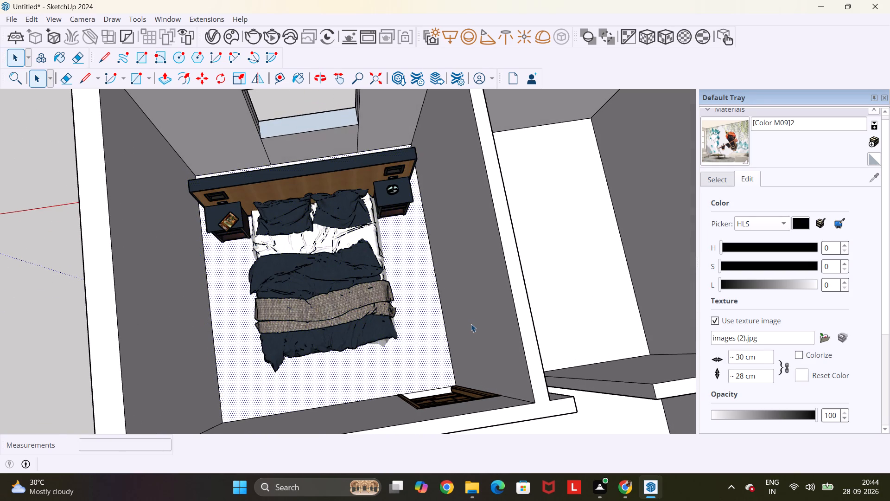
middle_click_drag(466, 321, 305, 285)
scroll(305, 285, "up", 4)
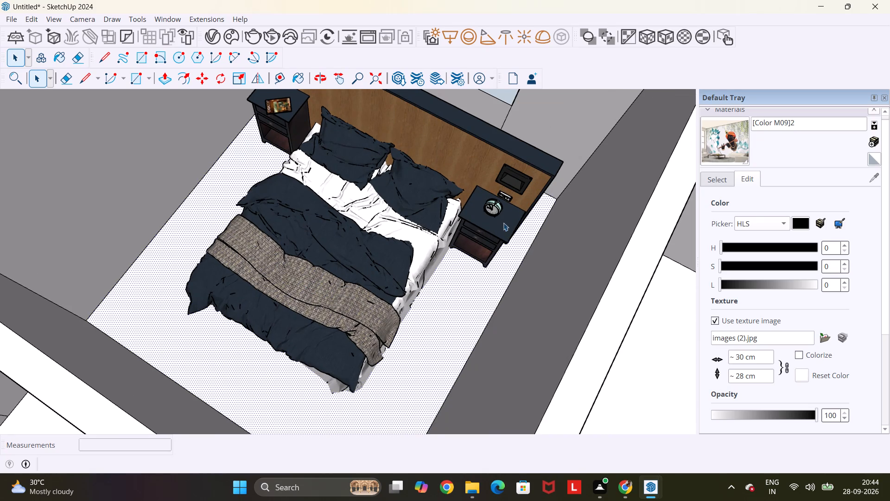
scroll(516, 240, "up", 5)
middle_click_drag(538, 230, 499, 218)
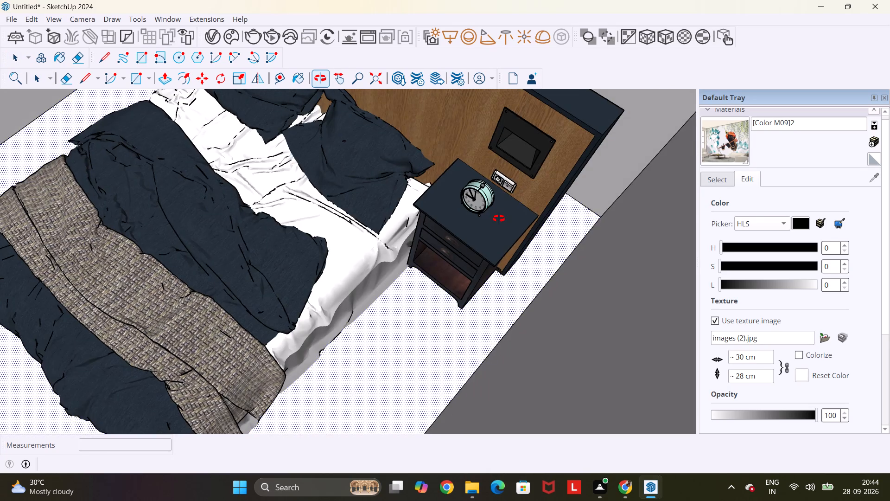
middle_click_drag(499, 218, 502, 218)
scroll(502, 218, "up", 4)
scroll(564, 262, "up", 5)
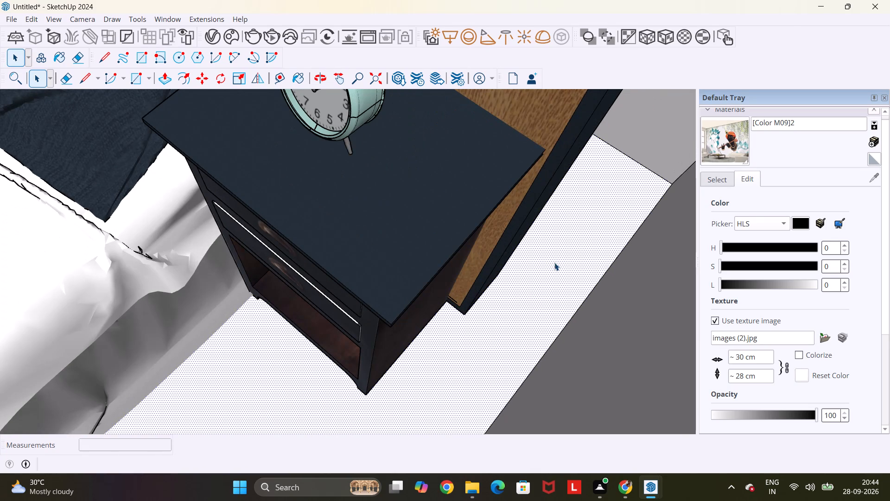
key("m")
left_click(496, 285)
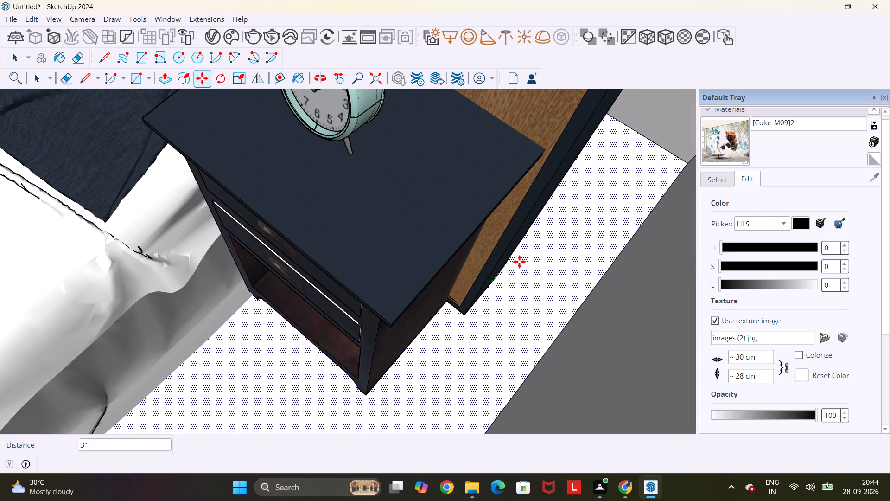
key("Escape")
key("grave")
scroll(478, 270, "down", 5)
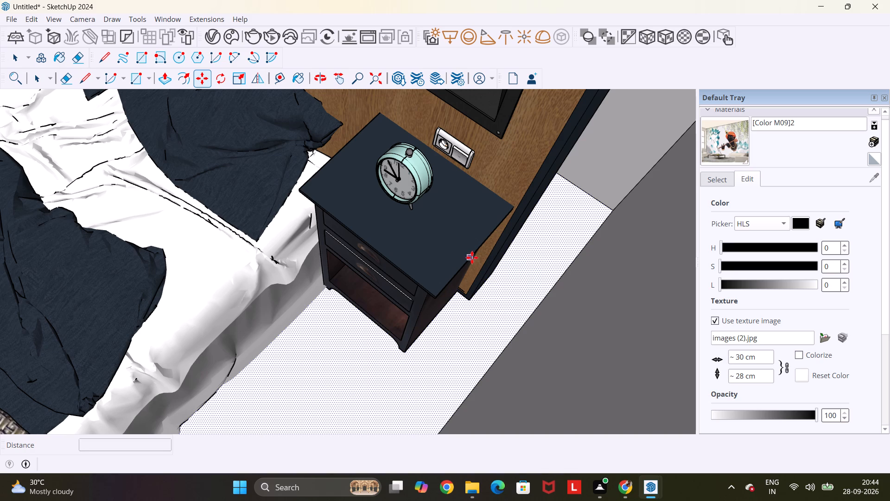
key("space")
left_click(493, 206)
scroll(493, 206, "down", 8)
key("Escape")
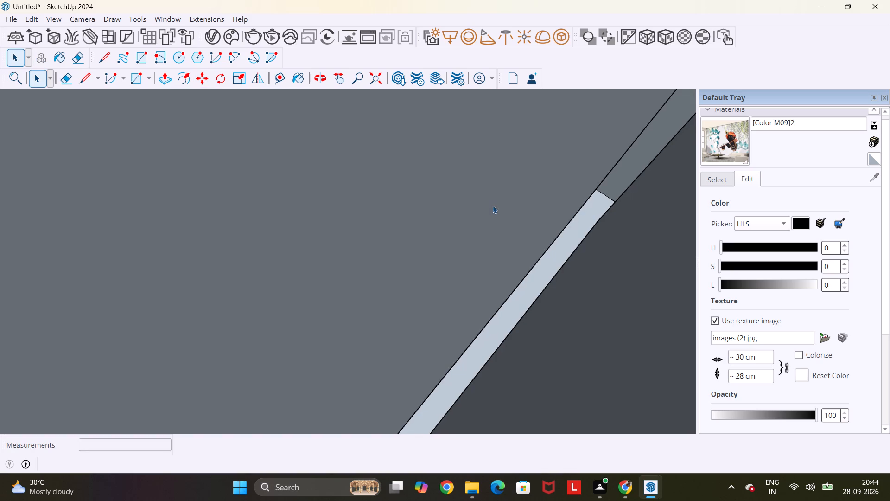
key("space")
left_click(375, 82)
Undo the scaling and the pasting of the dark blue bed set in the corner bedroom.
scroll(328, 129, "up", 5)
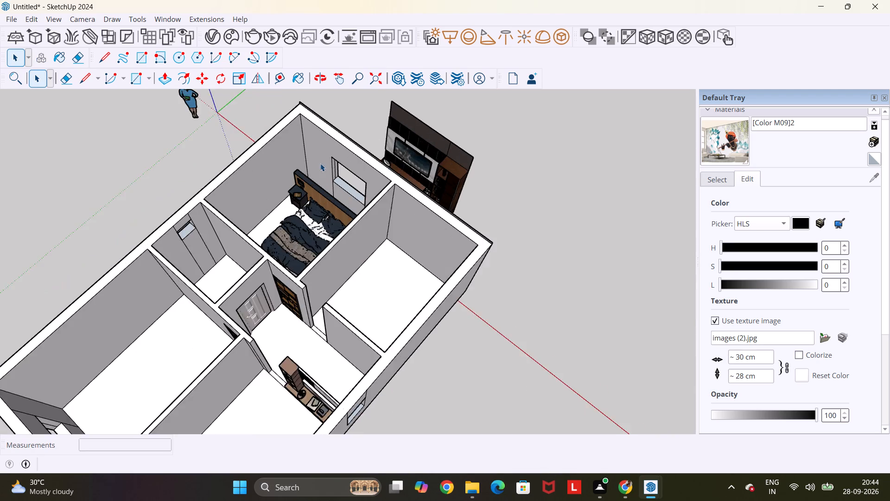
scroll(320, 163, "up", 4)
left_click(312, 192)
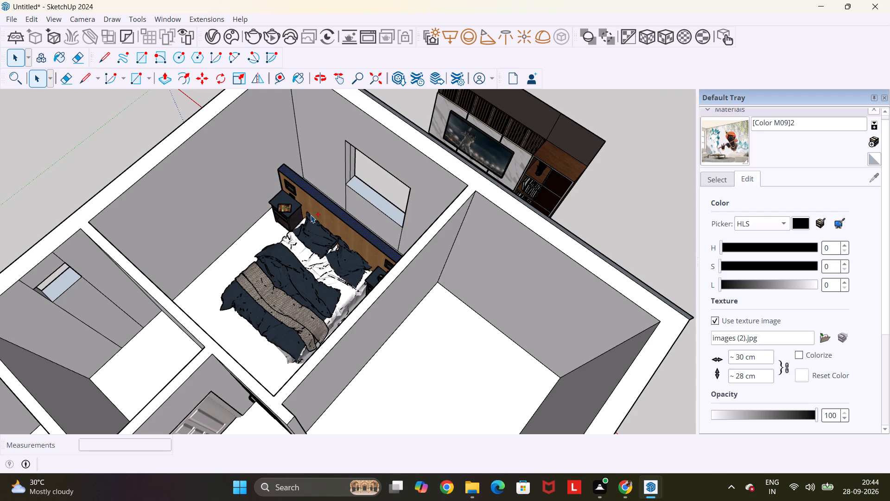
key("ctrl+z")
key("ctrl+z")
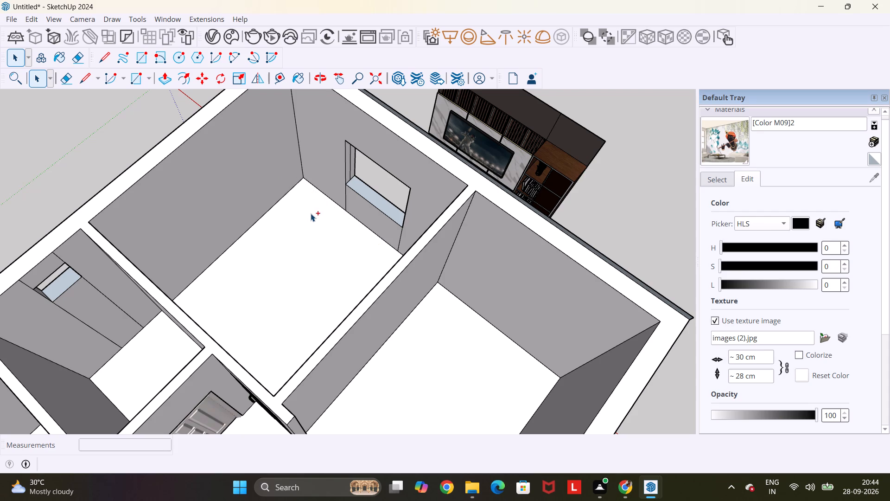
Paste the dark blue bed set into the corner bedroom and place it on the floor with the headboard facing the window wall.
key("ctrl+v")
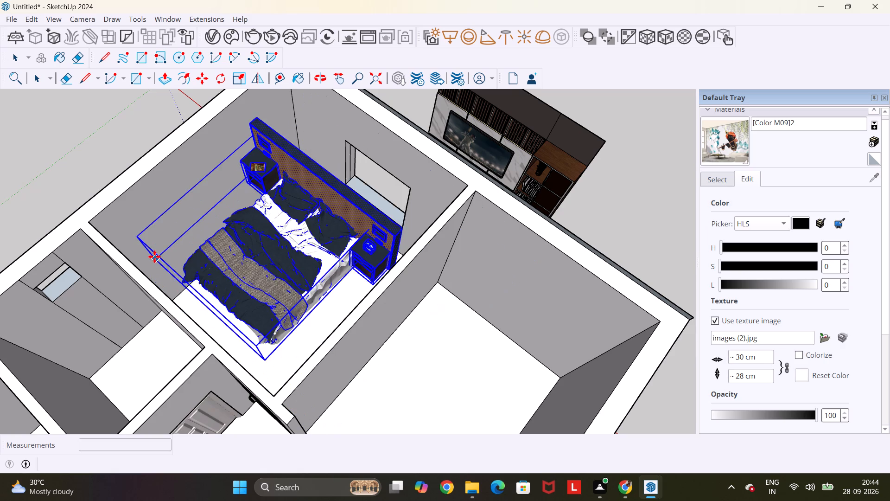
middle_click_drag(226, 243, 194, 382)
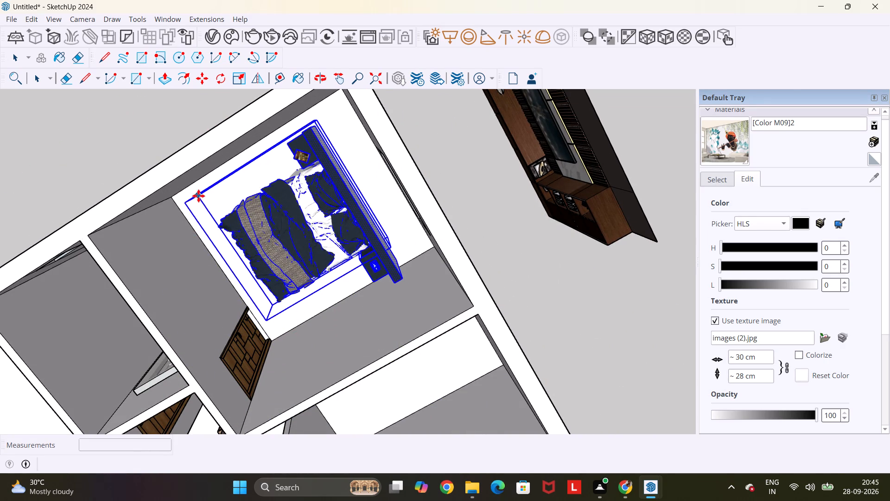
left_click(189, 201)
Move the bed set by its headboard's end corner about 2' 8 7/8" toward the room corner beside the window wall, then deselect it.
middle_click_drag(365, 214, 307, 166)
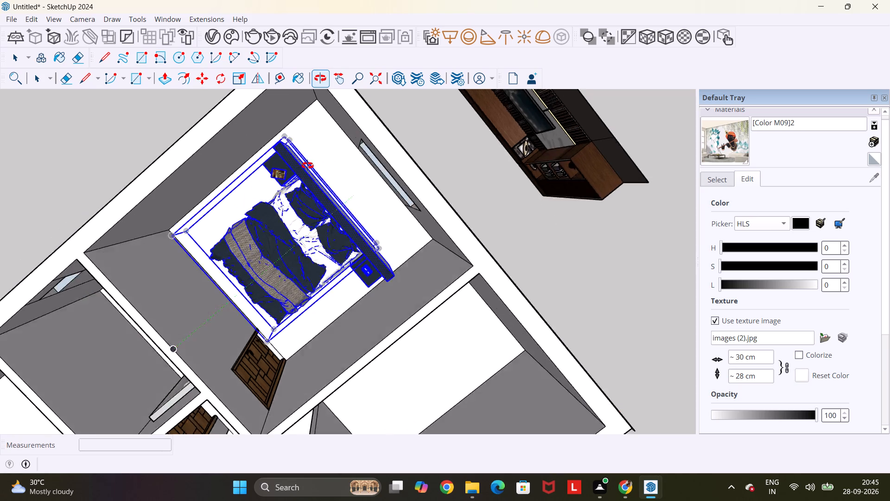
middle_click_drag(307, 166, 272, 228)
scroll(254, 257, "up", 4)
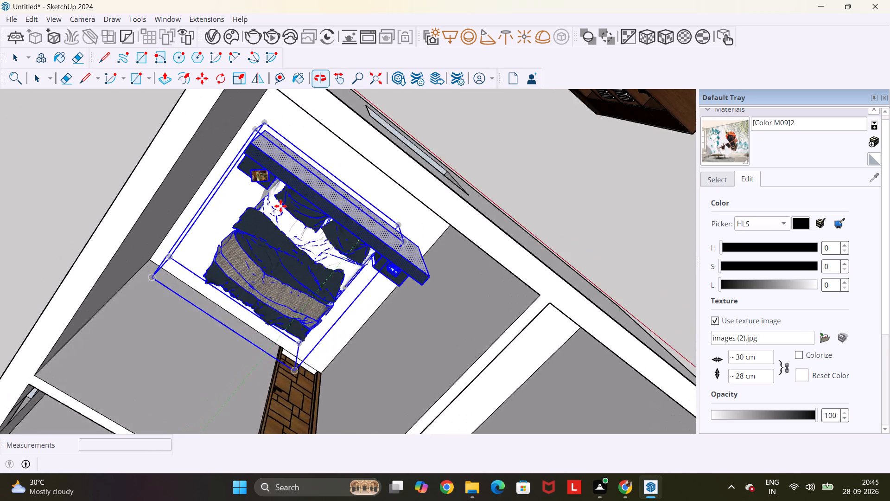
scroll(293, 158, "up", 8)
scroll(283, 100, "down", 6)
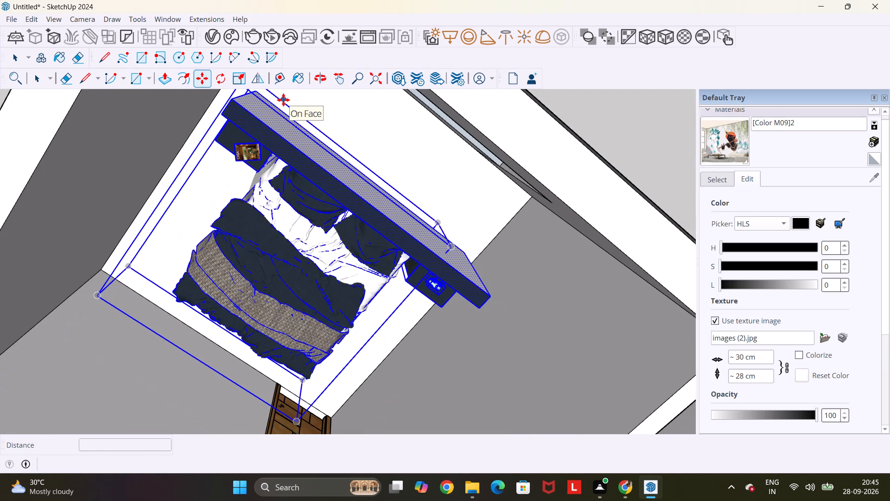
middle_click_drag(284, 105, 249, 174, "shift")
scroll(249, 174, "up", 2)
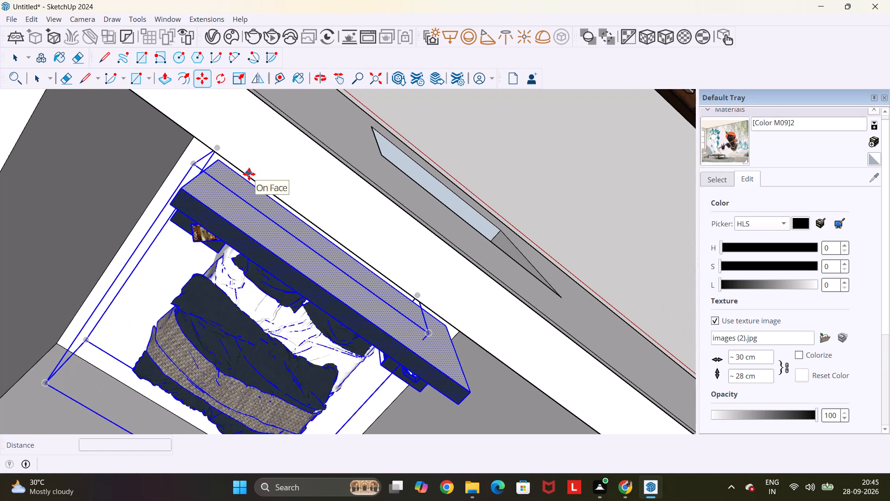
middle_click_drag(248, 174, 421, 161)
scroll(261, 158, "up", 1, "shift")
scroll(421, 161, "up", 3)
middle_click_drag(425, 143, 429, 131)
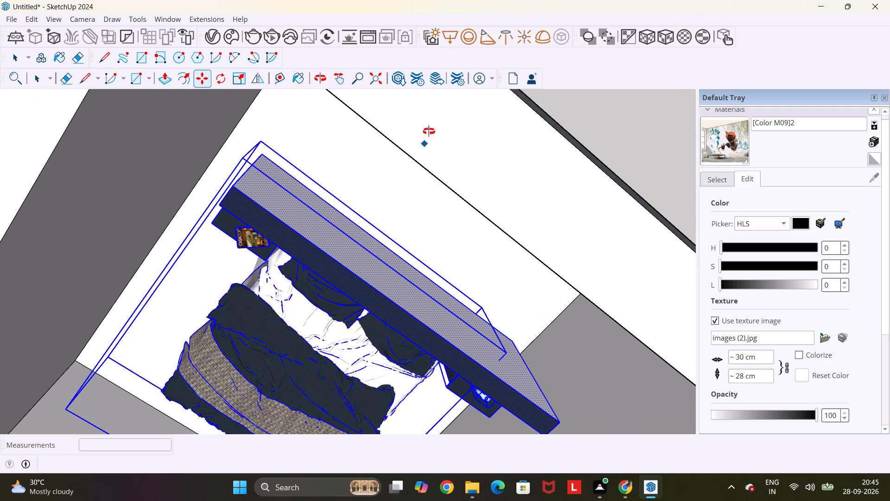
middle_click_drag(429, 131, 449, 67)
scroll(449, 67, "up", 5)
scroll(301, 204, "up", 4)
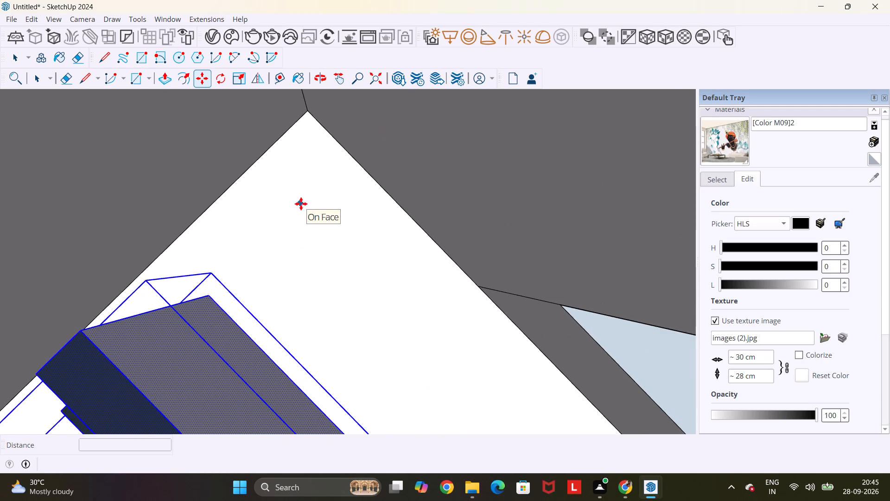
key("m")
left_click(210, 295)
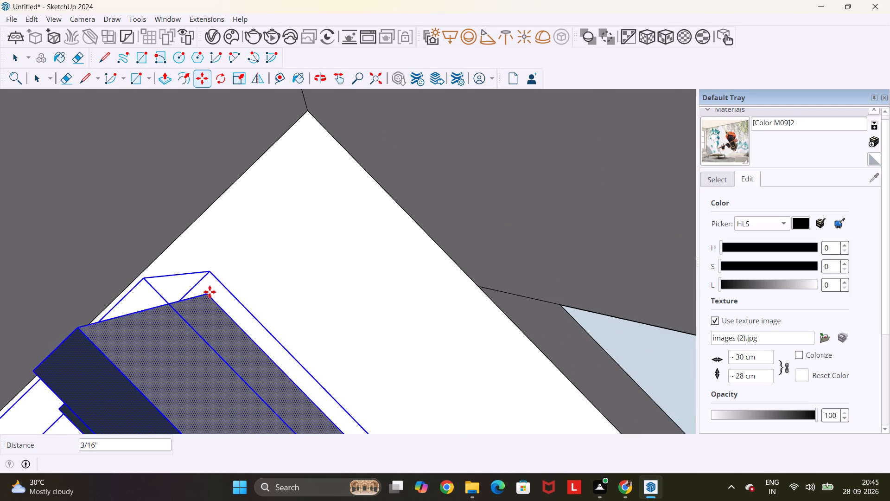
left_click(305, 127)
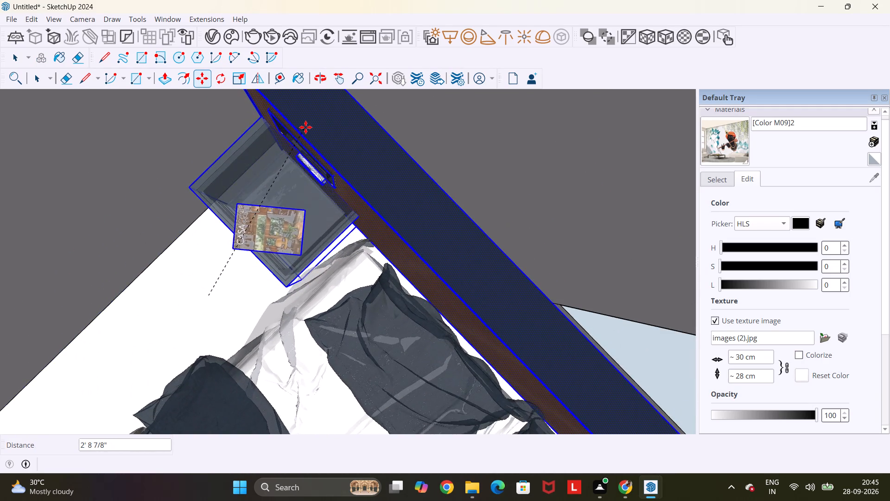
scroll(304, 132, "down", 5)
scroll(368, 196, "down", 11)
middle_click_drag(460, 332, 480, 302)
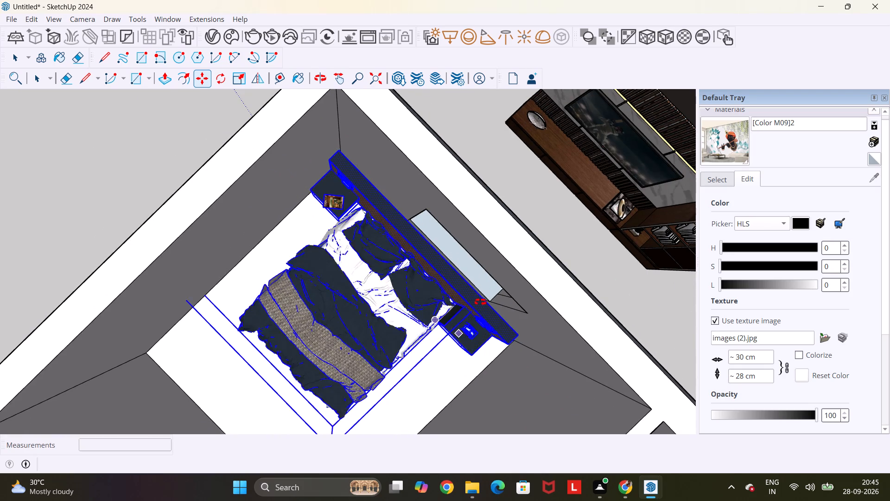
middle_click_drag(480, 302, 528, 165)
scroll(526, 176, "down", 2)
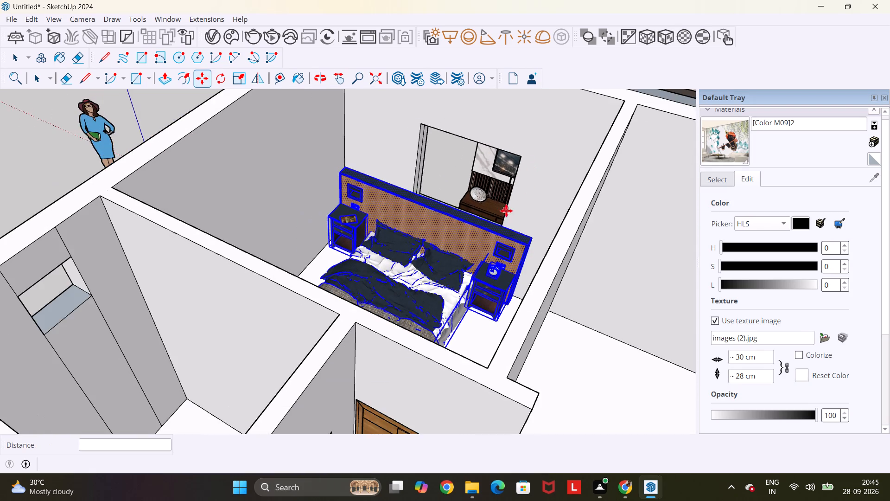
middle_click_drag(505, 211, 615, 275)
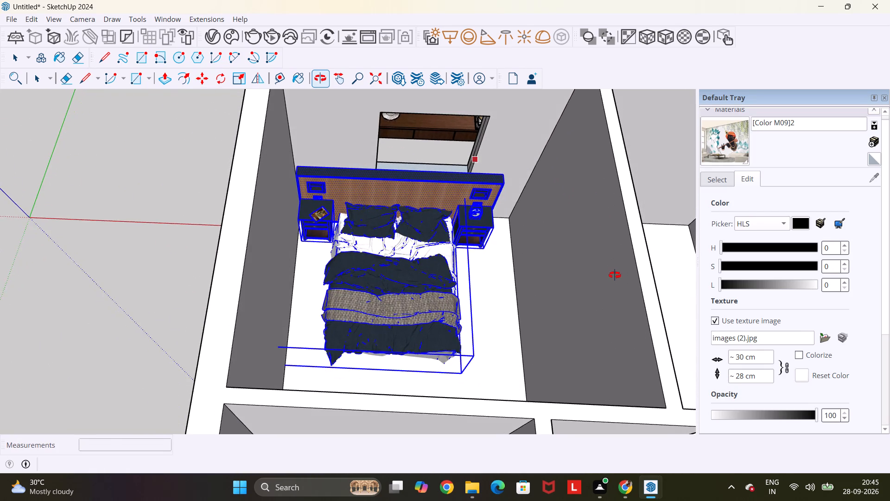
middle_click_drag(615, 275, 613, 275)
key("space")
key("space")
left_click(0, 226)
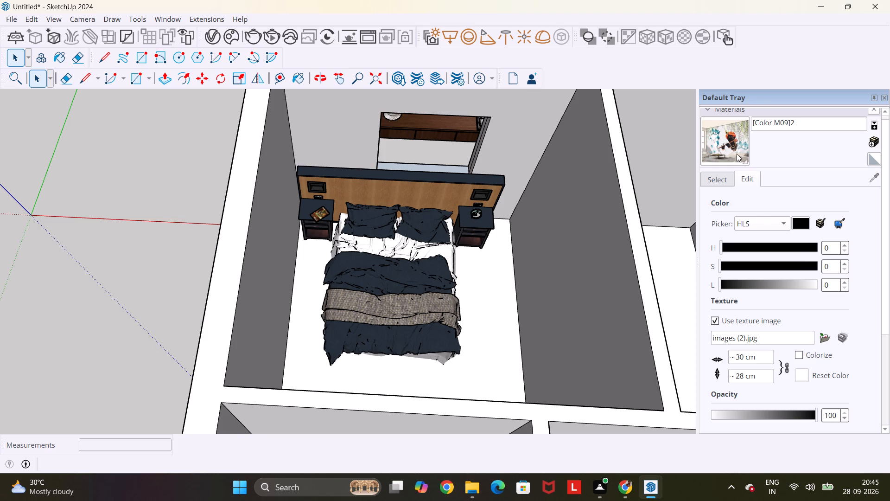
Paint the corner bedroom's floor with Marble Carrara Gold Floor Tile from the Tile materials.
left_click(726, 180)
left_click(782, 195)
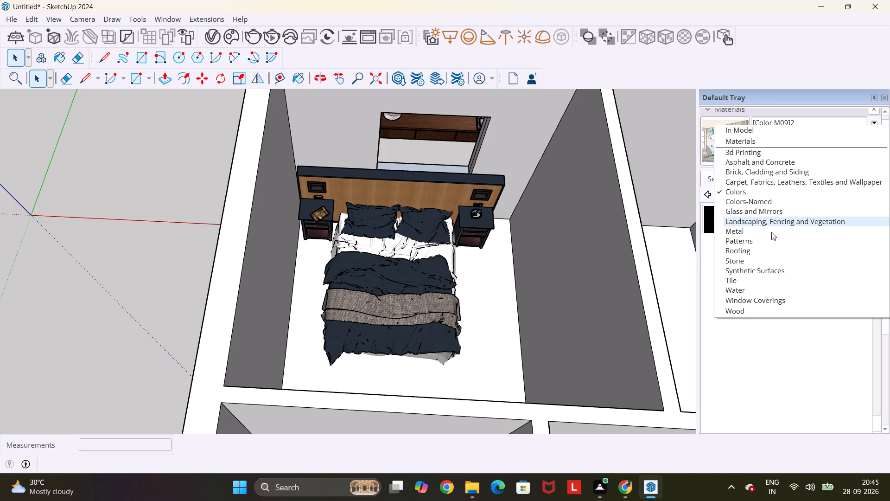
left_click(747, 283)
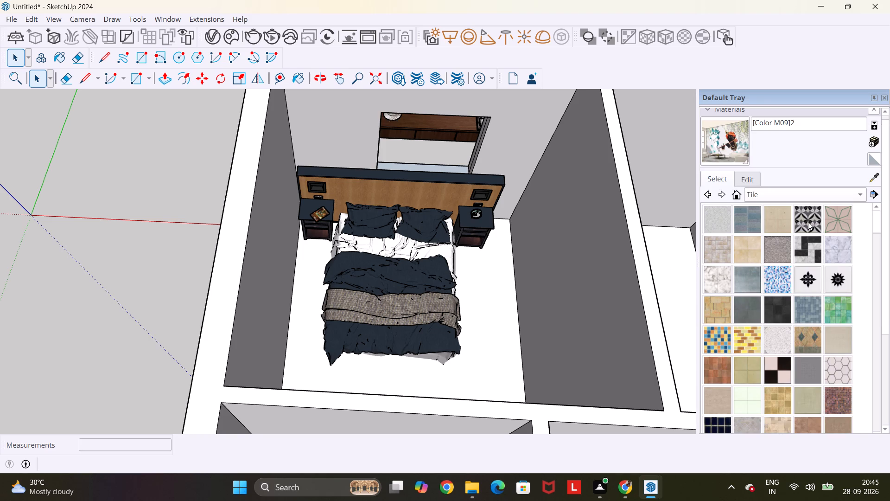
scroll(814, 243, "down", 4)
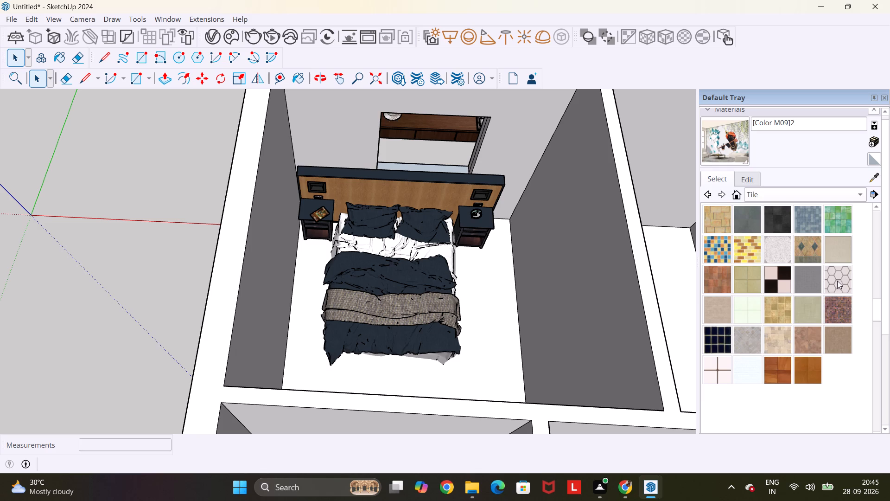
scroll(837, 281, "up", 1)
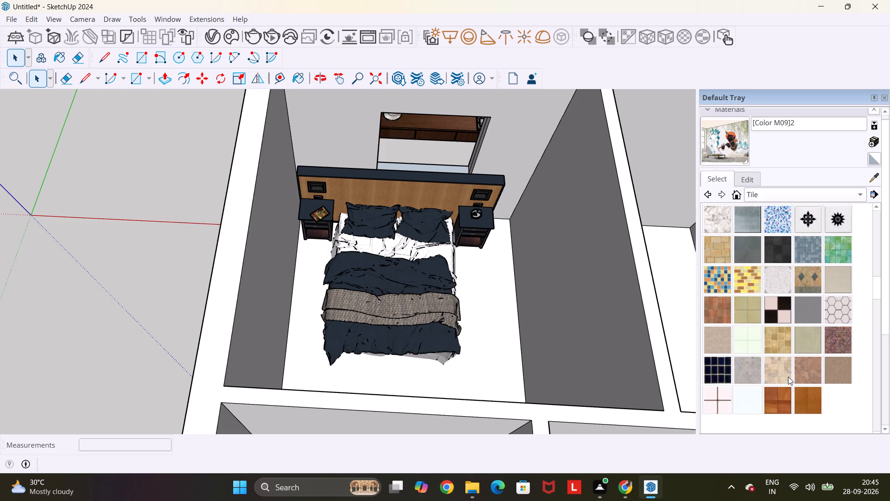
scroll(759, 310, "up", 2)
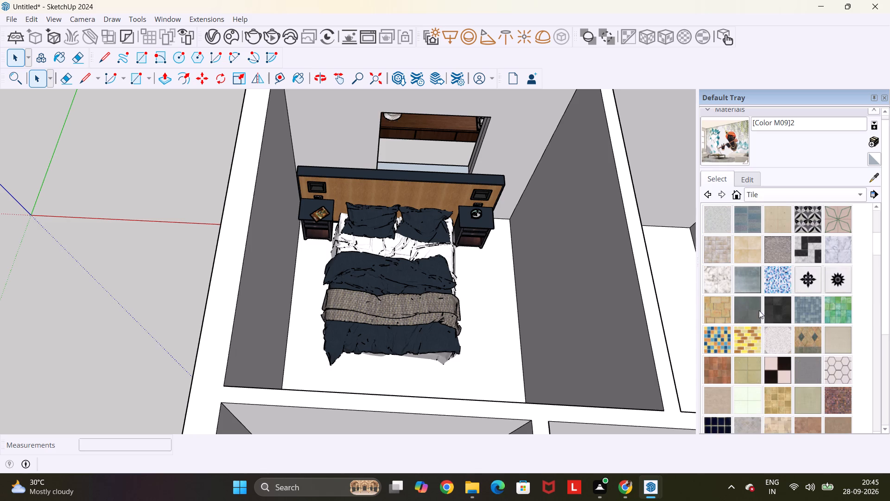
scroll(759, 310, "up", 1)
left_click(721, 278)
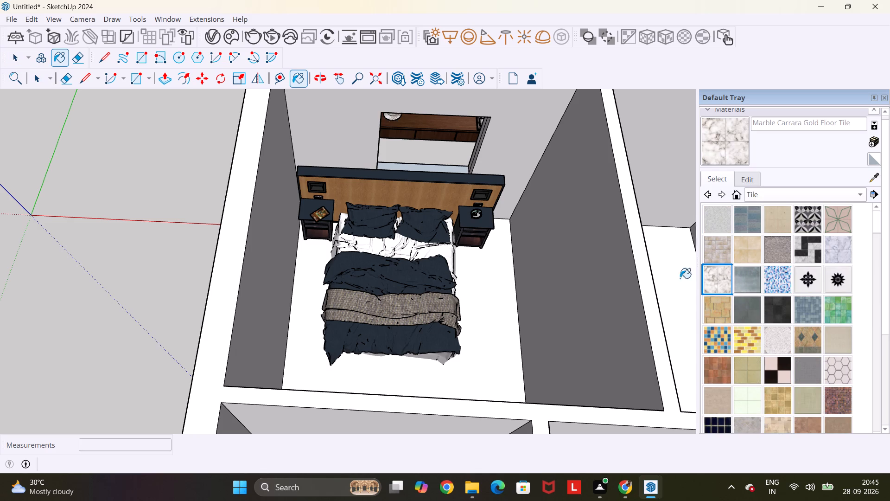
left_click(497, 299)
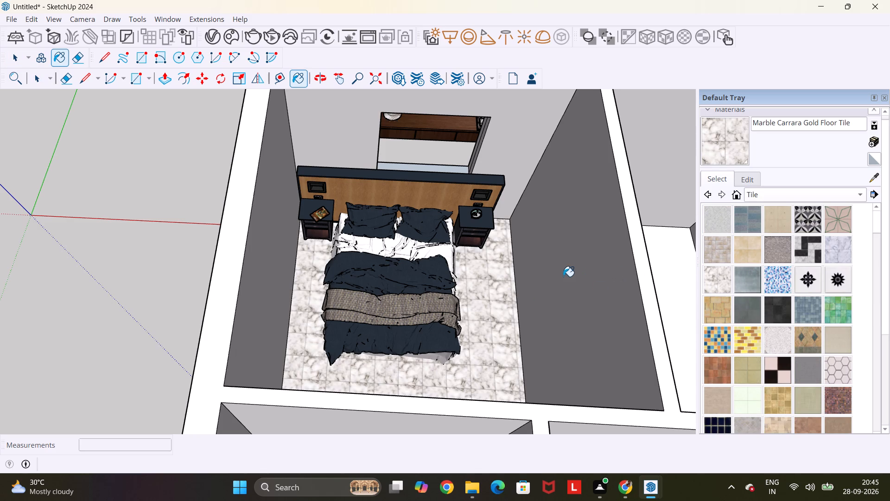
key("Escape")
key("space")
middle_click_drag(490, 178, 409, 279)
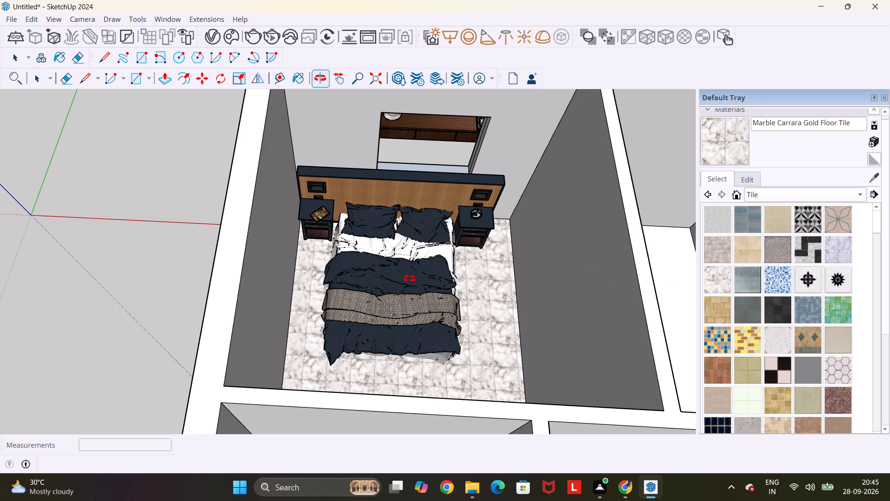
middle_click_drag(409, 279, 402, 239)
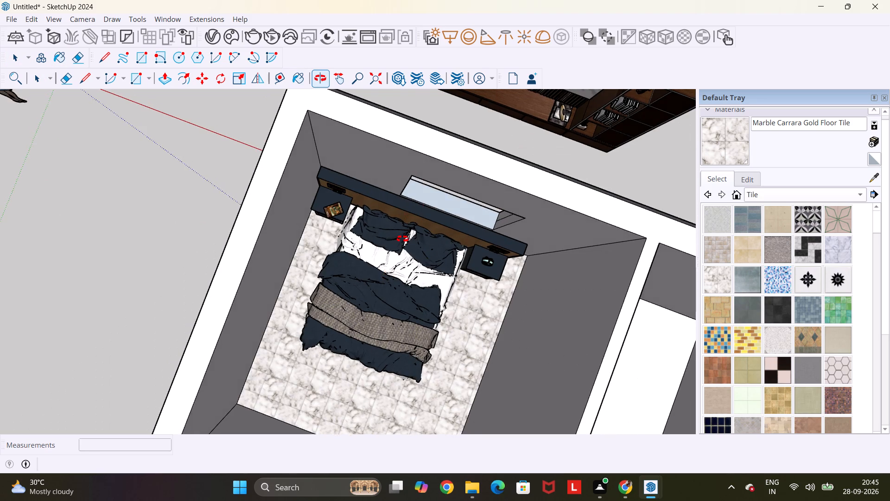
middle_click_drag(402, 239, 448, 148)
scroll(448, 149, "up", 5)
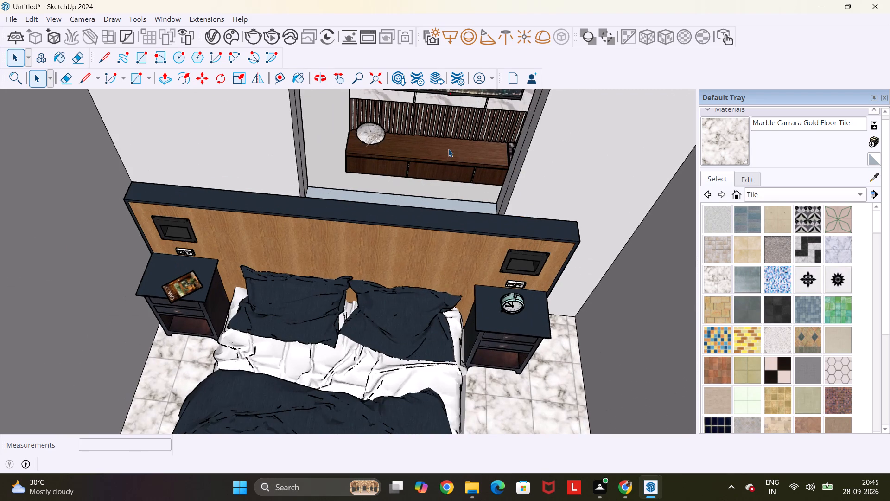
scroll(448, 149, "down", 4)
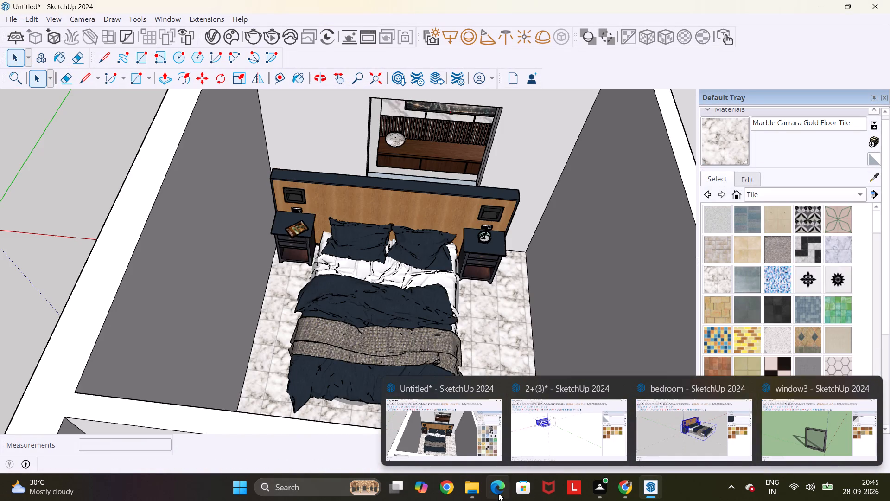
Open the window models Janela.skp and חלונות.skp from the Downloads folder, then select window3.skp.
left_click(477, 488)
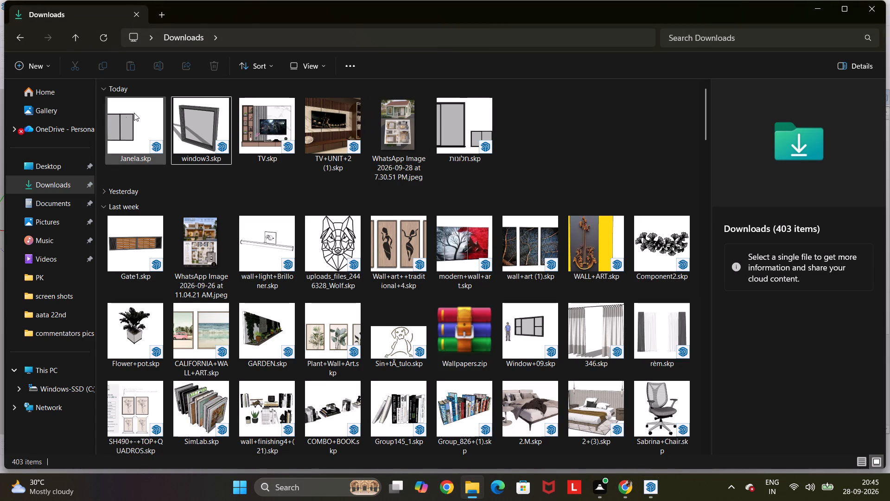
right_click(134, 113)
left_click(165, 167)
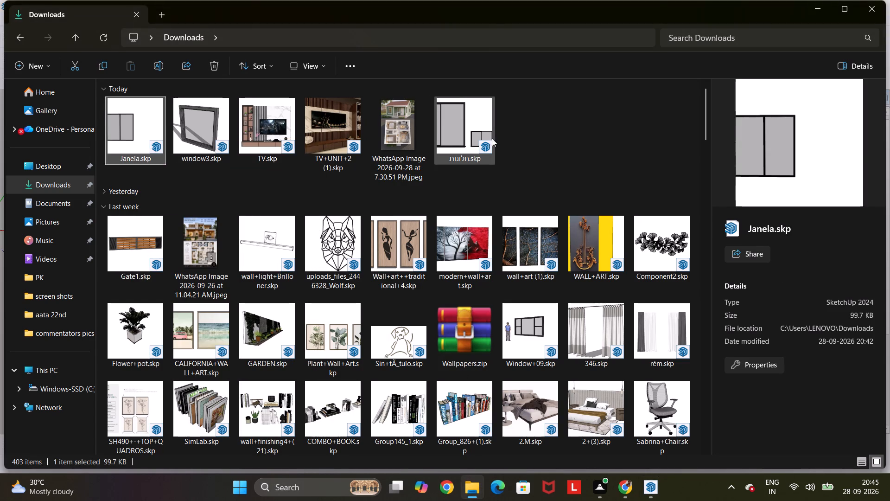
double_click(470, 124)
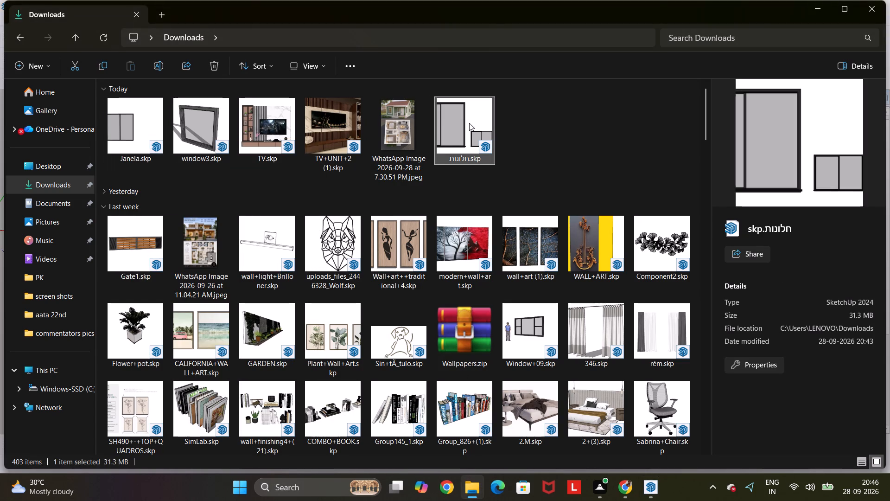
right_click(469, 123)
left_click(495, 169)
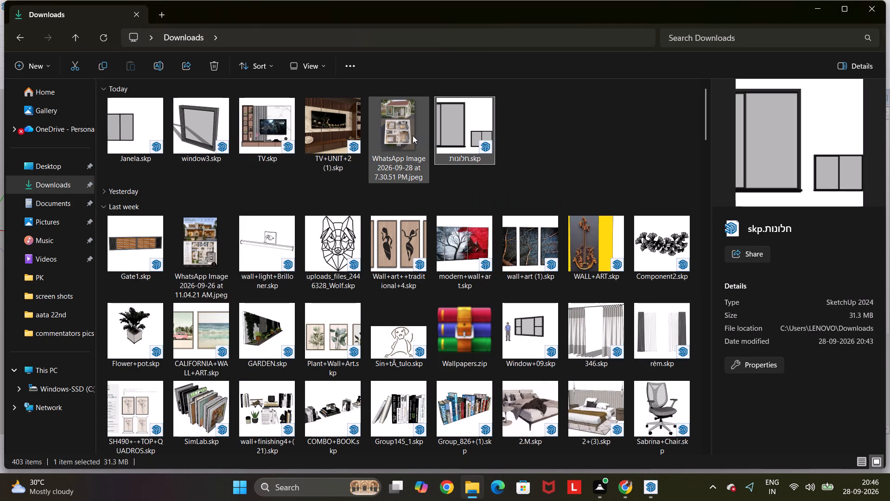
left_click(201, 121)
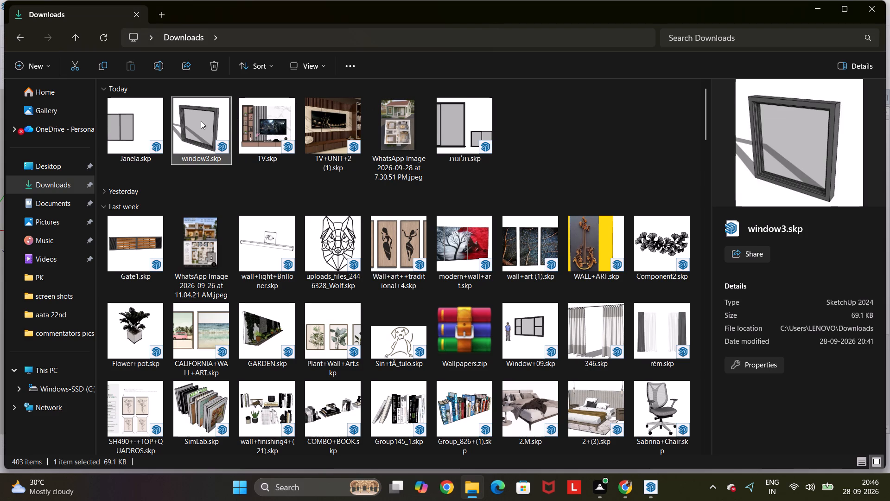
Copy the complete framed window from the already open window3 model.
left_click(653, 487)
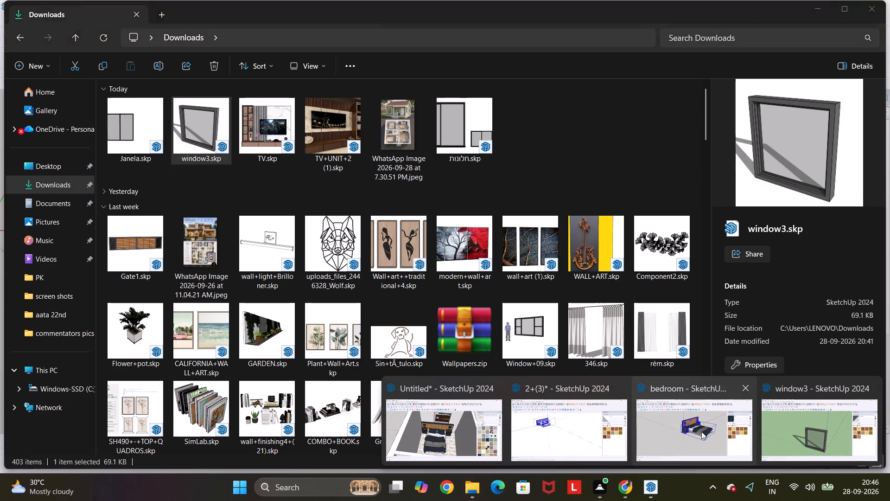
left_click(811, 430)
scroll(580, 286, "down", 5)
left_click_drag(578, 224, 258, 394)
key("ctrl+c")
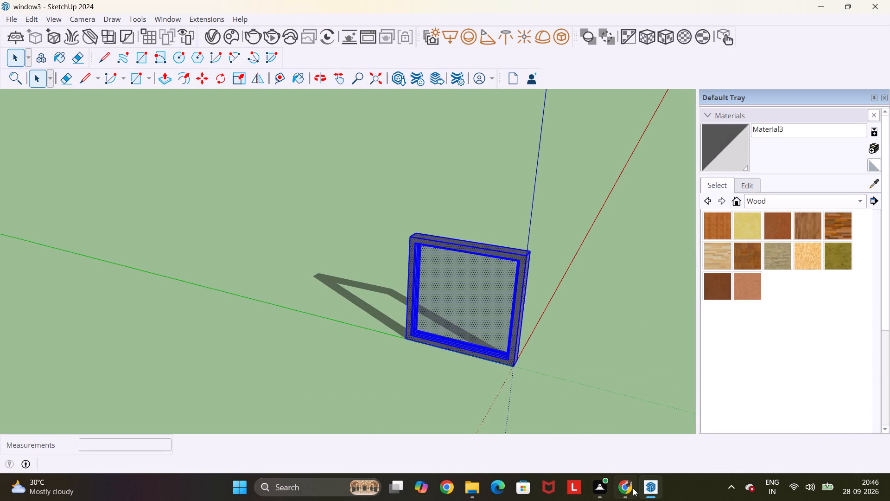
Switch back to the untitled house model.
left_click(633, 488)
left_click(650, 487)
left_click(468, 426)
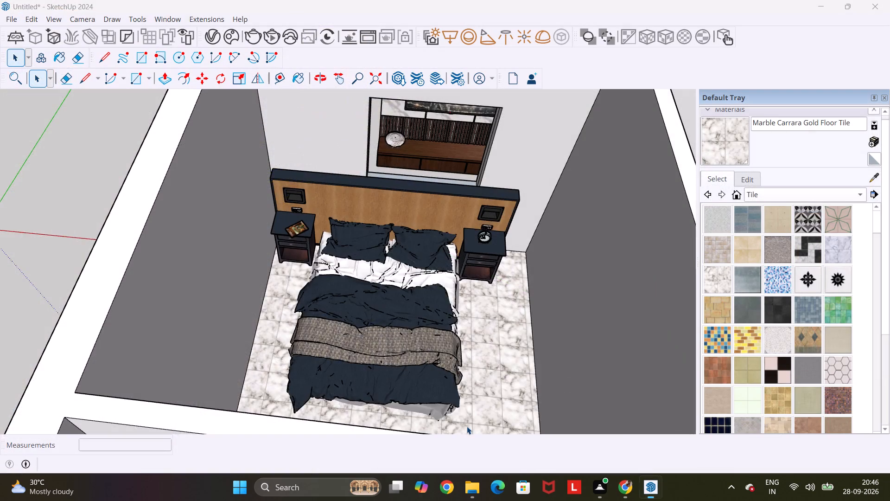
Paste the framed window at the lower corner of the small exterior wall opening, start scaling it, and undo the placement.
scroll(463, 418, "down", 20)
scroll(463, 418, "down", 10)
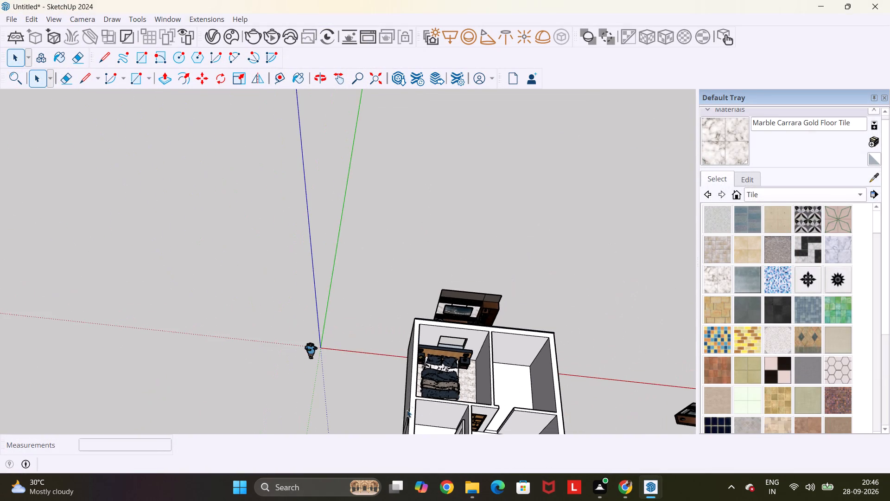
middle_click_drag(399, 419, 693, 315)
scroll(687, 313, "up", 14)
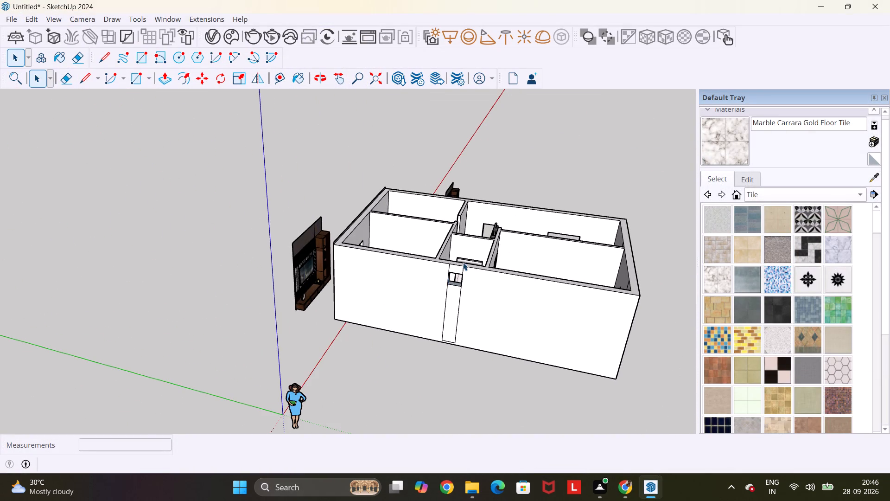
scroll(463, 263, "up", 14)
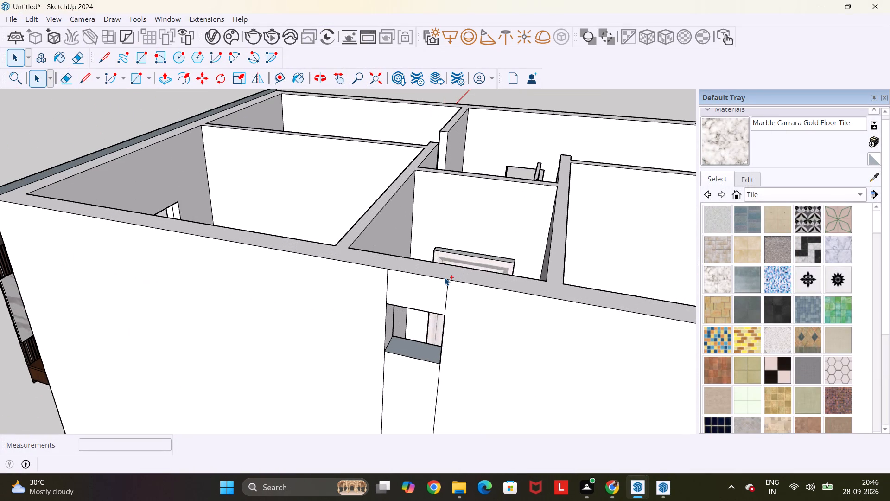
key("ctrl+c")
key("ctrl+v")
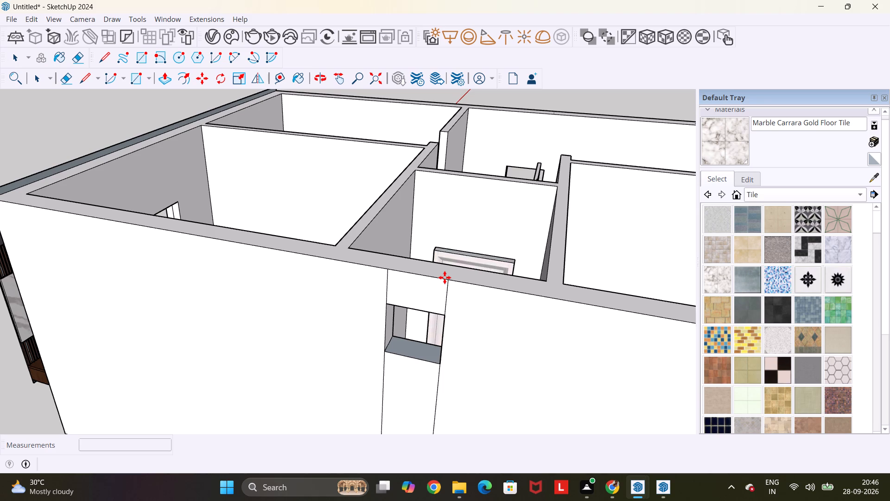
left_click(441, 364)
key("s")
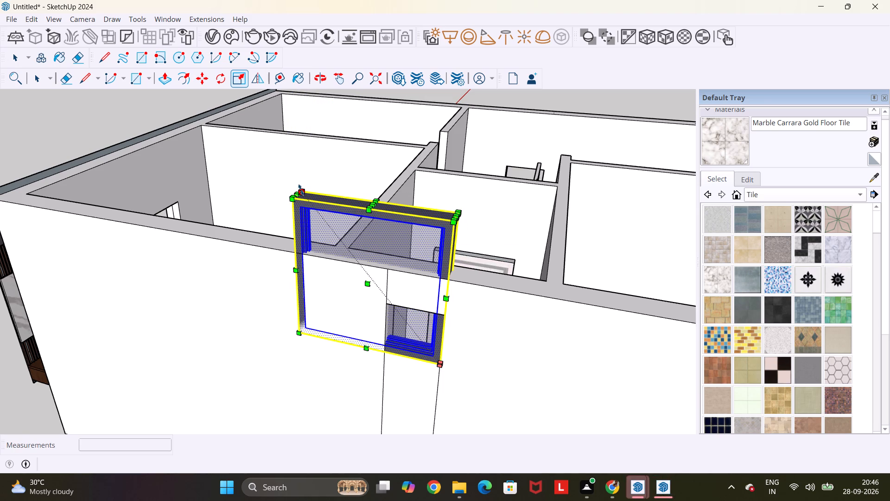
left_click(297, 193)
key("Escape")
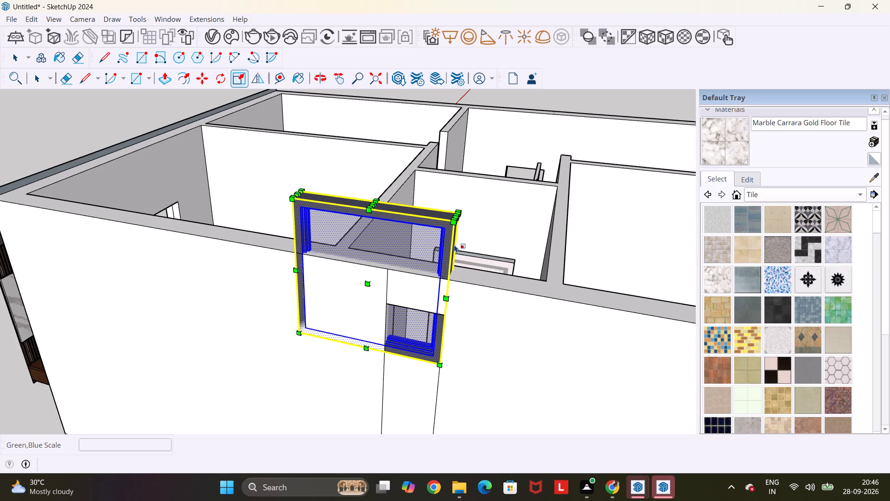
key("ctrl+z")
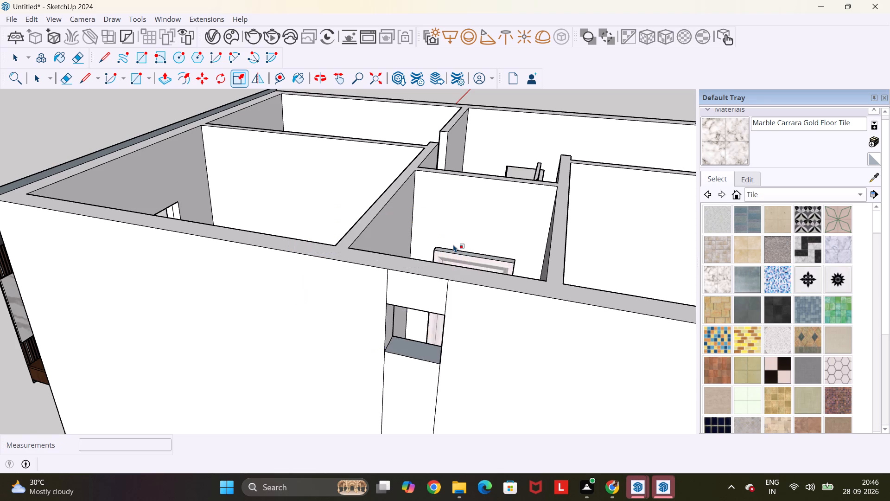
Paste the framed window on the ground outside, in front of the exterior wall with the small opening.
scroll(453, 244, "down", 12)
key("ctrl+v")
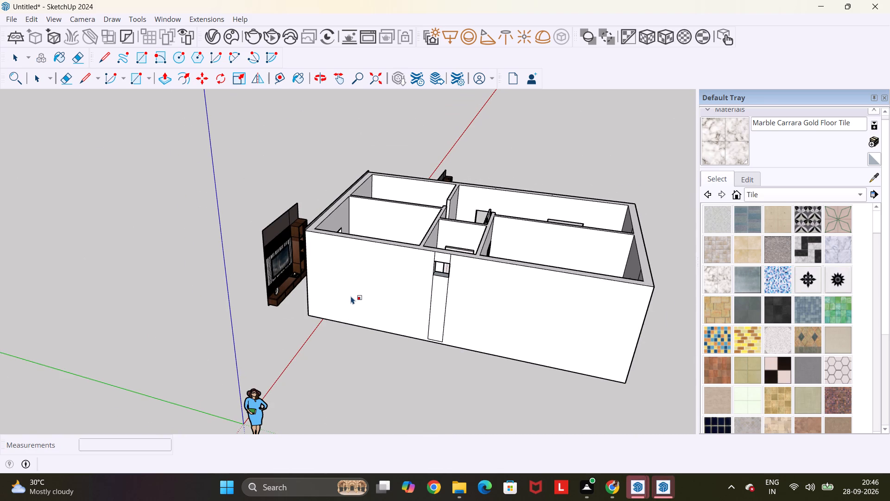
left_click(352, 395)
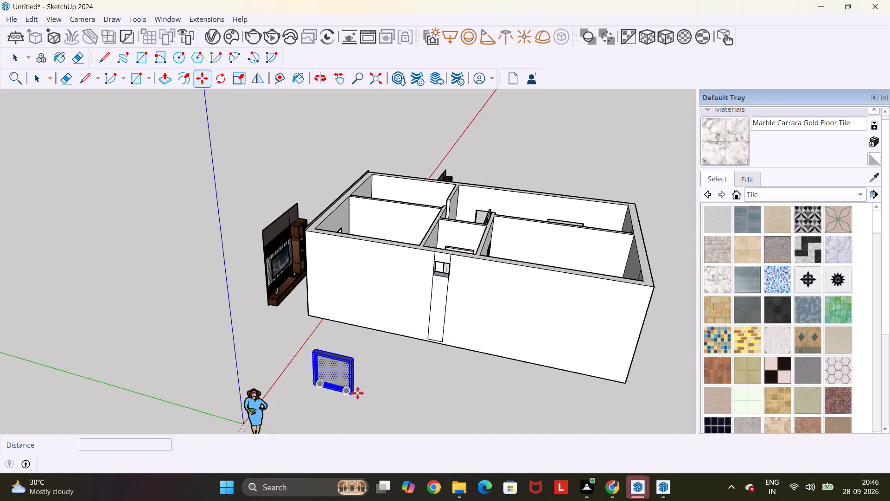
Scale the pasted window down along the green and blue axes until it is smaller than the wall opening.
middle_click_drag(355, 388, 441, 341)
scroll(441, 341, "up", 1)
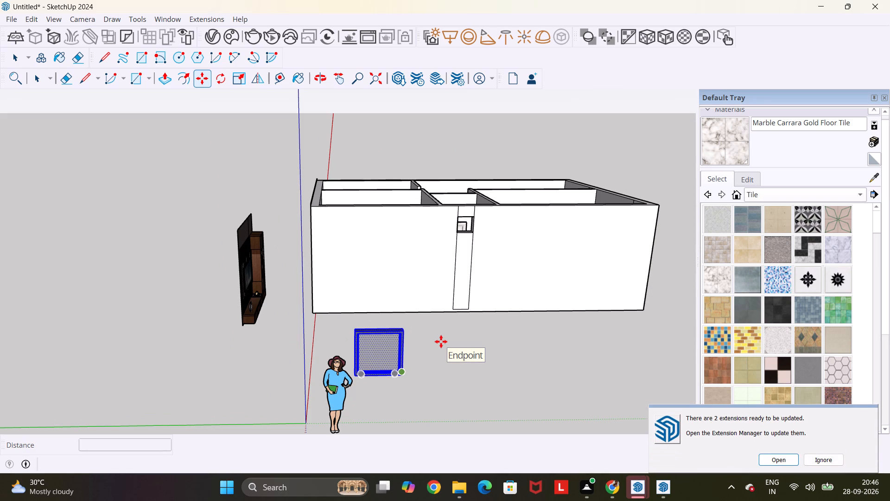
key("s")
scroll(396, 341, "up", 5)
scroll(324, 321, "up", 5)
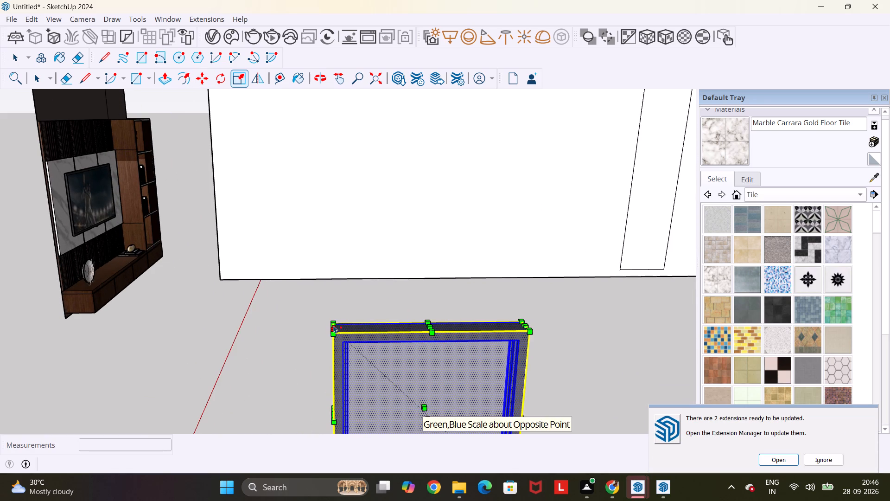
left_click(333, 325)
scroll(333, 325, "down", 11)
scroll(400, 381, "up", 6)
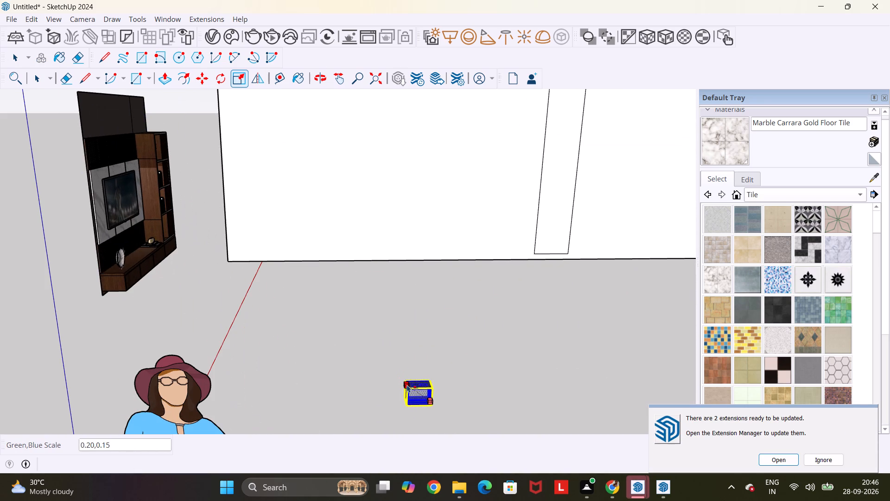
left_click(419, 390)
scroll(434, 386, "down", 3)
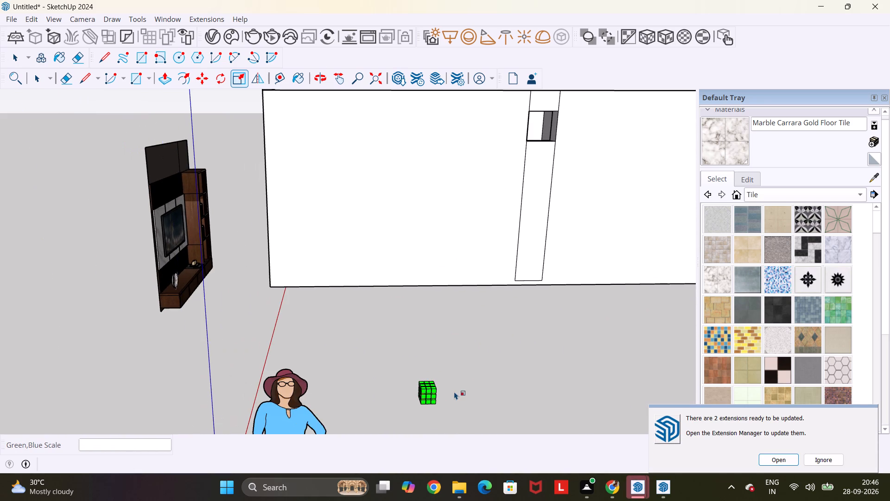
Move the reduced window by its lower outer corner about 14' 10" to the matching lower corner of the small wall opening.
key("m")
scroll(453, 374, "up", 4)
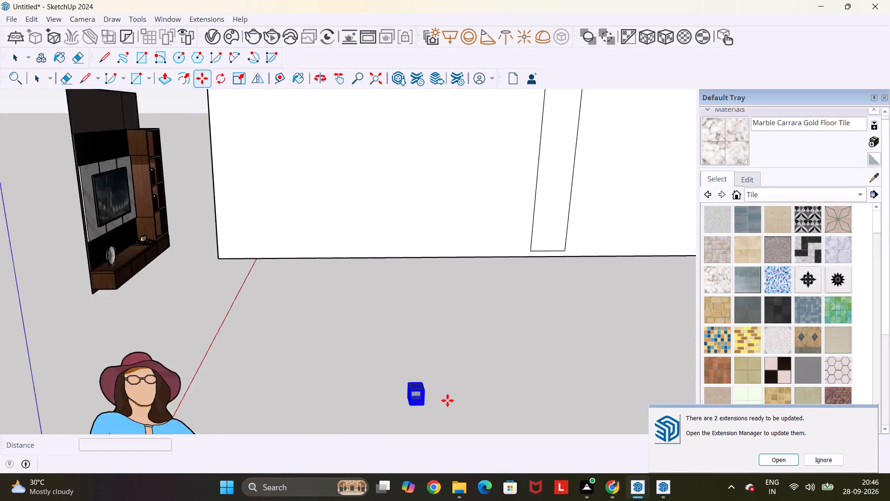
scroll(447, 400, "up", 20)
scroll(447, 400, "up", 9)
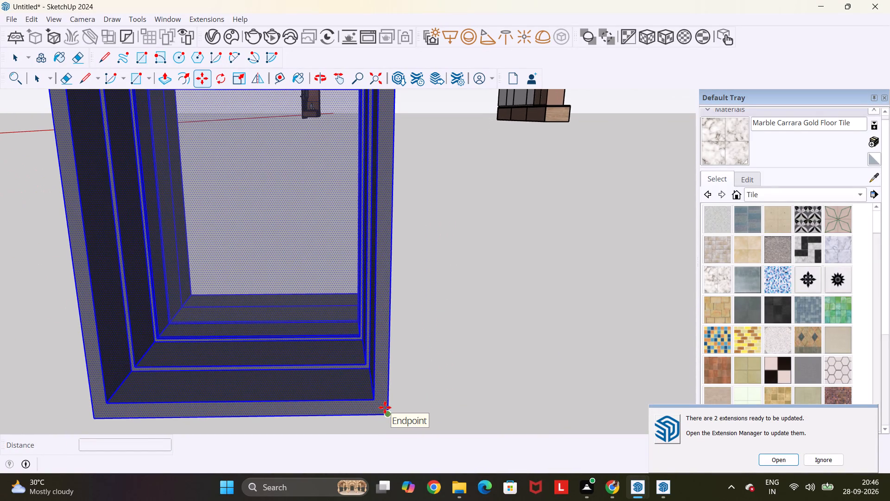
left_click(388, 416)
scroll(388, 416, "down", 4)
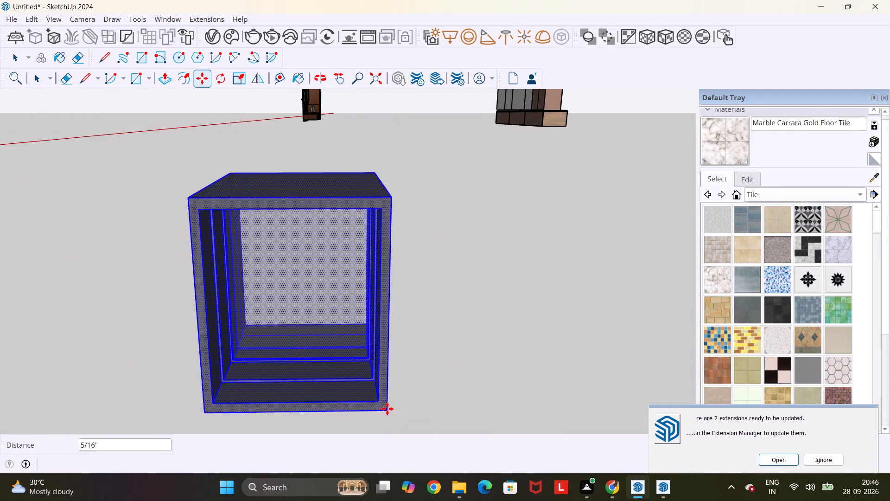
scroll(387, 409, "down", 20)
scroll(387, 409, "down", 7)
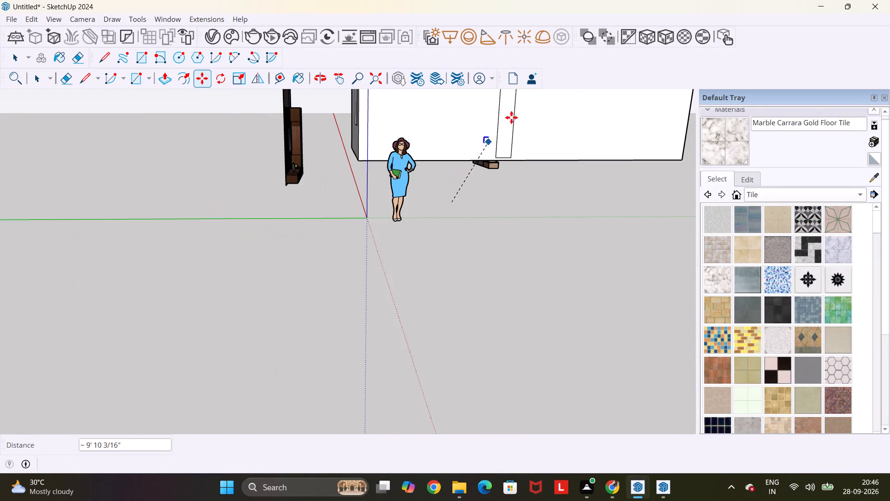
middle_click_drag(515, 101, 437, 244)
scroll(440, 243, "up", 3)
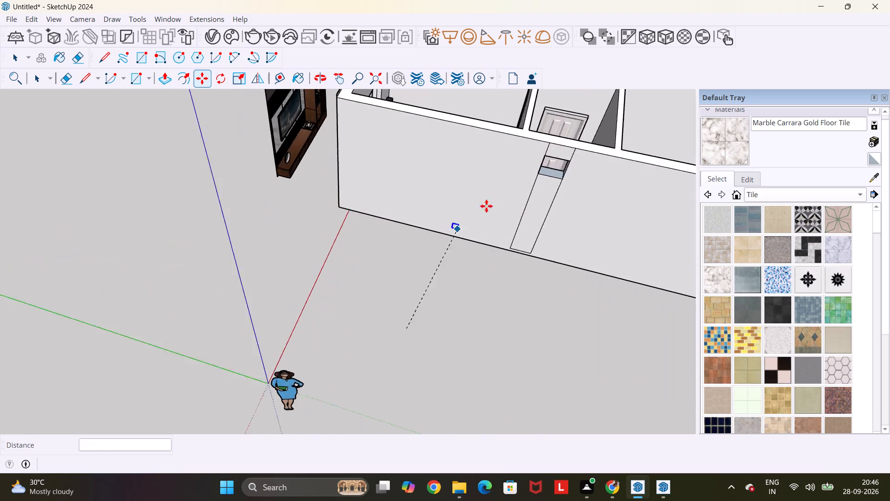
scroll(486, 206, "up", 19)
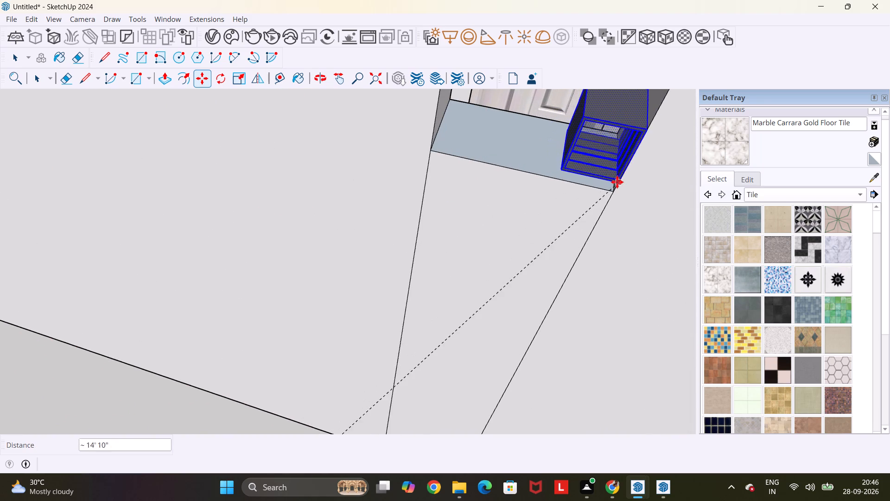
left_click(617, 192)
scroll(604, 161, "down", 20)
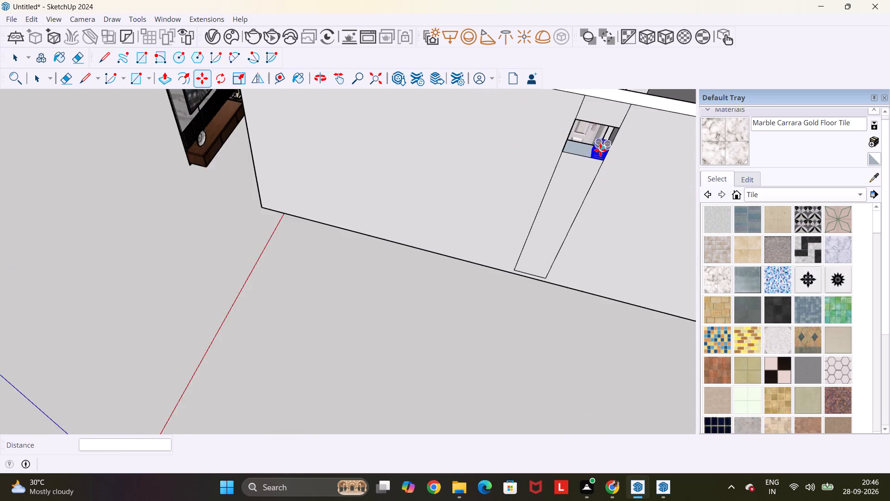
Scale the window along the green and blue axes to the opening's opposite upper corner so it fills the opening.
scroll(600, 150, "up", 12)
key("s")
scroll(583, 118, "up", 6)
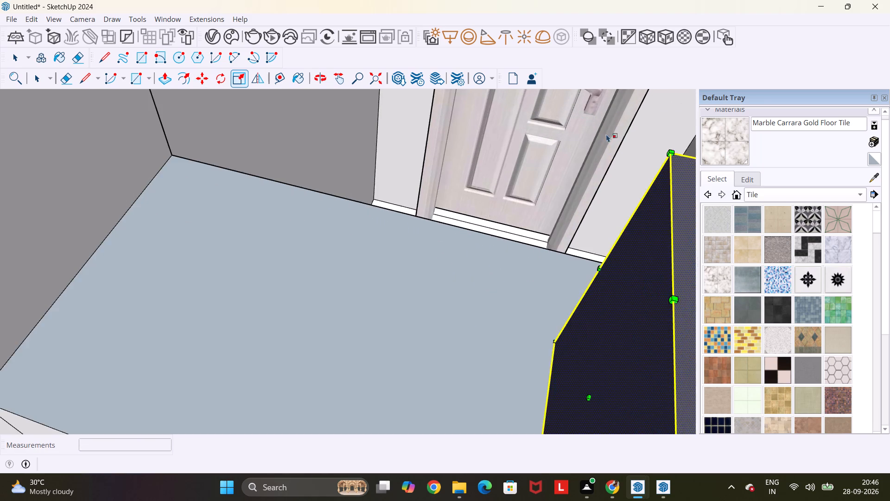
scroll(611, 144, "down", 5)
left_click(620, 161)
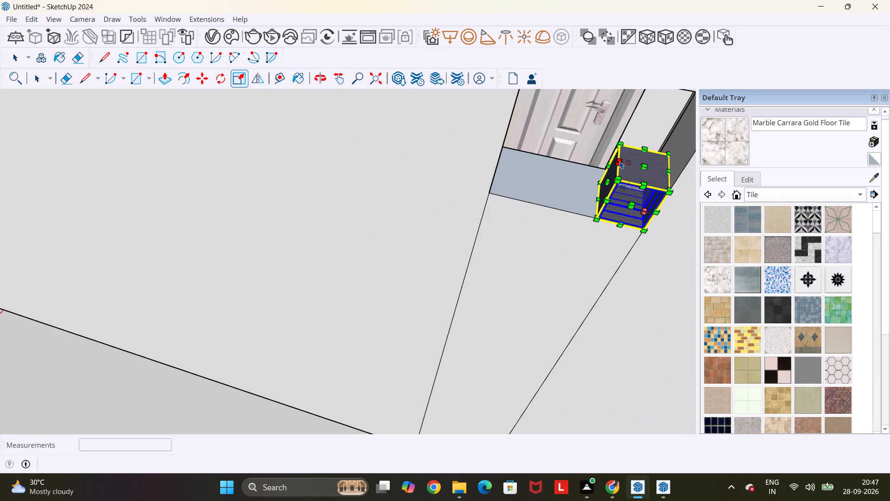
scroll(617, 155, "down", 4)
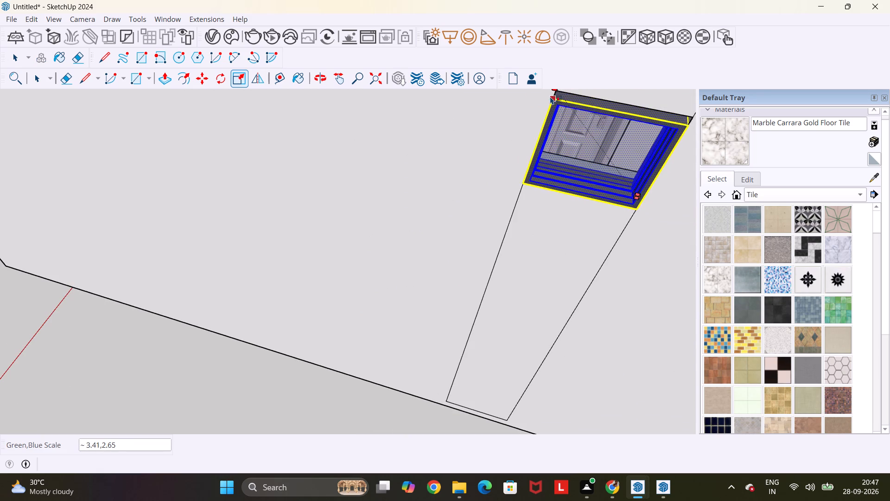
left_click(557, 85)
scroll(556, 85, "down", 11)
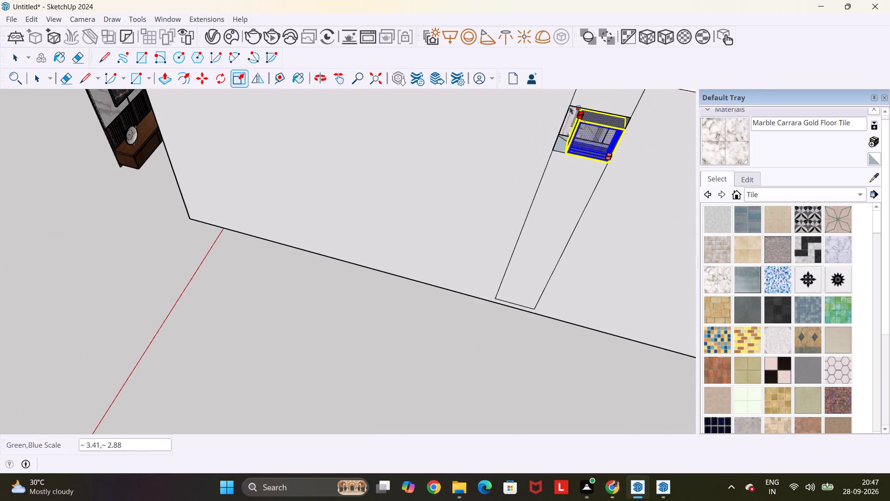
scroll(572, 103, "up", 6)
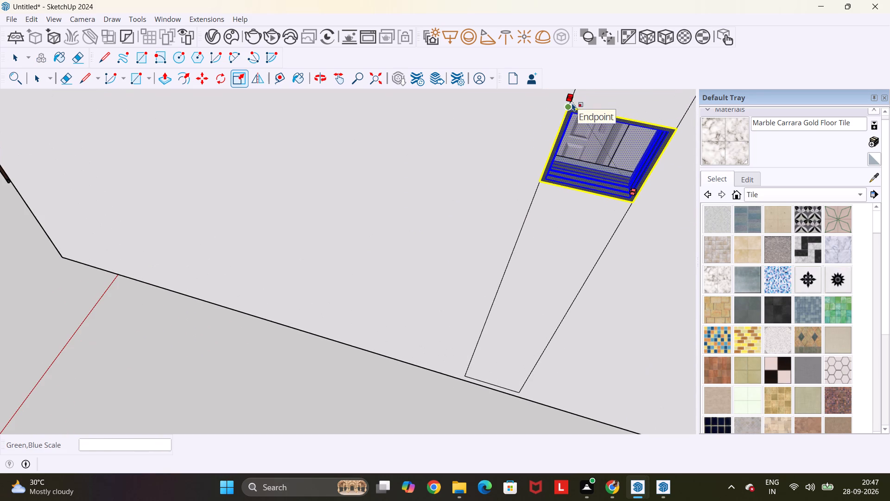
left_click(570, 105)
scroll(570, 105, "down", 5)
key("Escape")
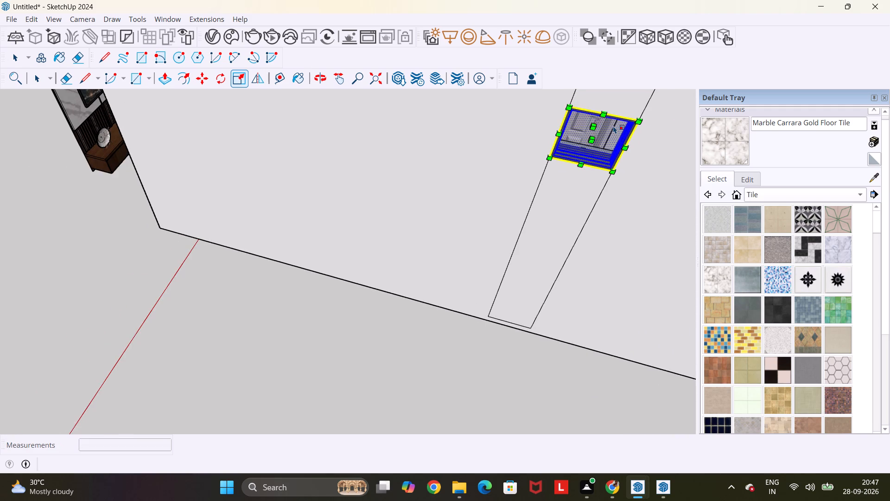
key("space")
Examine how the framed window sits in the wall opening from the room side, leaving nothing selected.
middle_click_drag(642, 155, 407, 134)
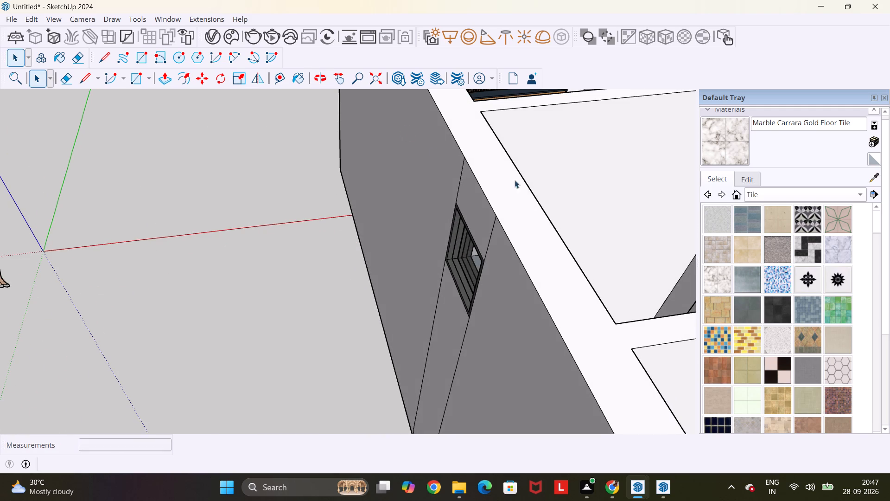
middle_click_drag(555, 193, 308, 181)
scroll(211, 211, "up", 7)
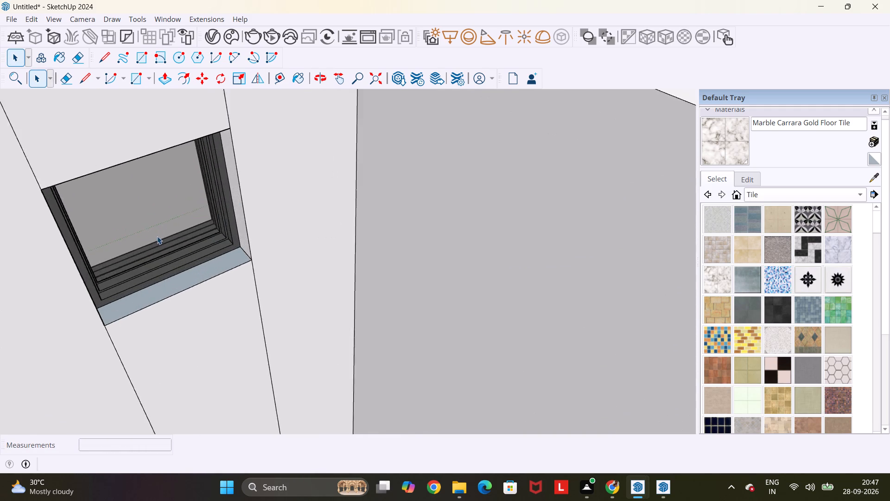
scroll(157, 236, "up", 9)
scroll(155, 234, "down", 5)
left_click(160, 270)
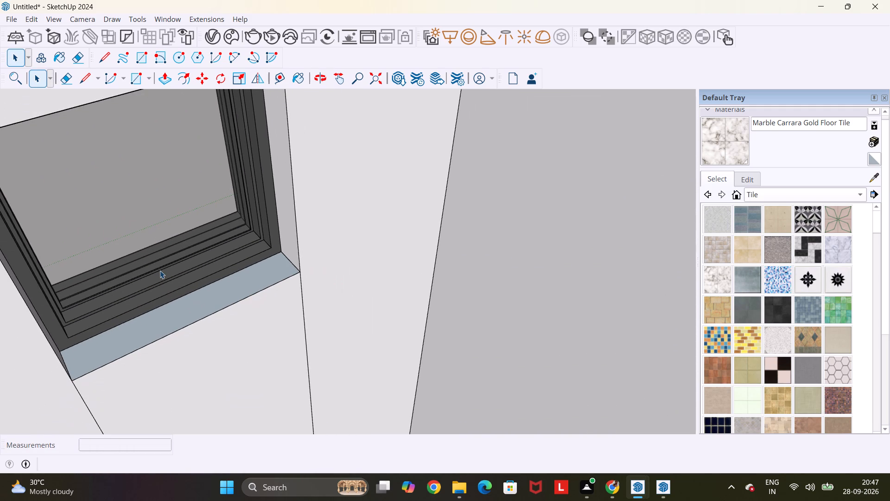
key("Escape")
key("space")
key("Escape")
key("space")
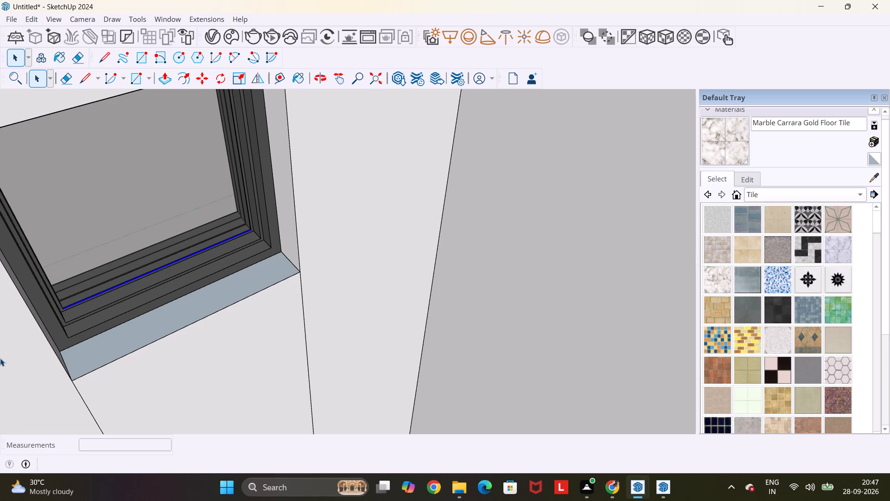
scroll(123, 310, "down", 20)
left_click(123, 195)
key("Escape")
key("space")
Examine the fitted window from outside the wall, then look over the house's rooms from above.
scroll(129, 205, "down", 4)
middle_click_drag(112, 255, 617, 255)
scroll(617, 255, "up", 2)
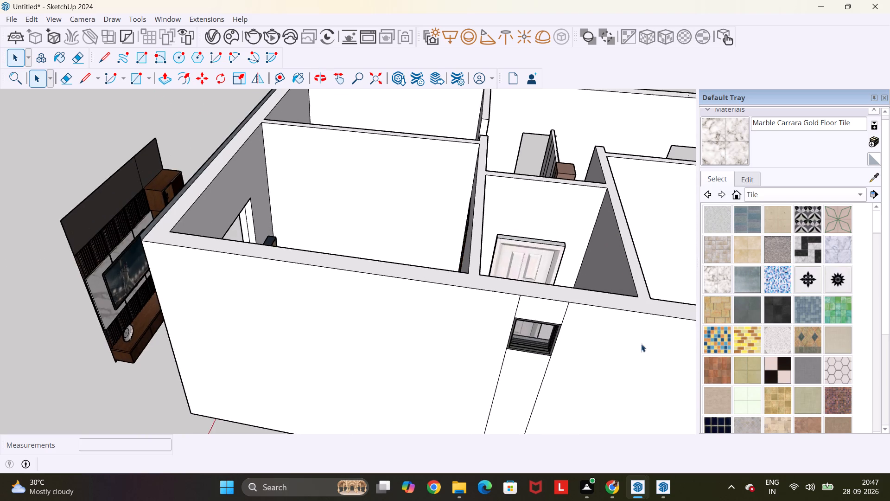
scroll(487, 348, "up", 5)
left_click(544, 328)
scroll(553, 336, "up", 1)
middle_click_drag(554, 335, 596, 212)
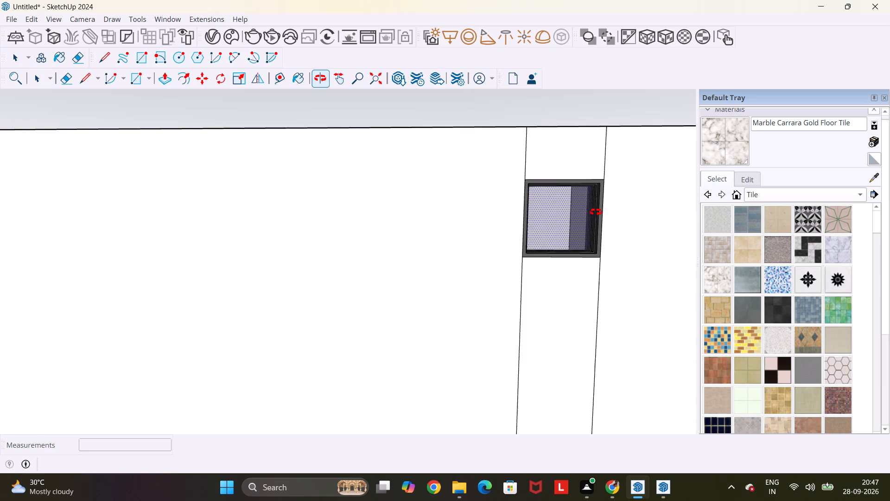
middle_click_drag(596, 212, 519, 280)
key("Escape")
key("space")
scroll(523, 268, "down", 6)
left_click(568, 104)
middle_click_drag(619, 128, 515, 170)
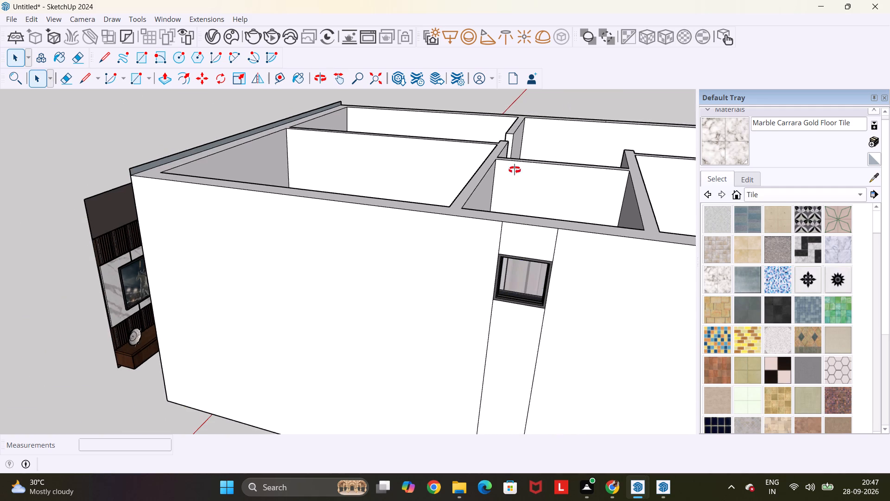
middle_click_drag(515, 170, 320, 205)
scroll(320, 205, "down", 6)
middle_click_drag(542, 294, 485, 293)
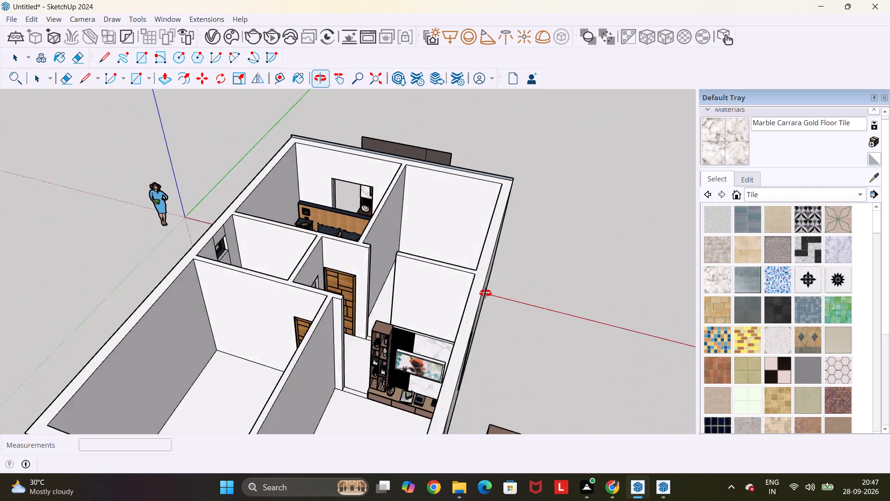
Erase the leftover vertical lines above and below the small window opening on the narrow middle room's inner wall.
middle_click_drag(485, 293, 273, 374)
key("Escape")
key("space")
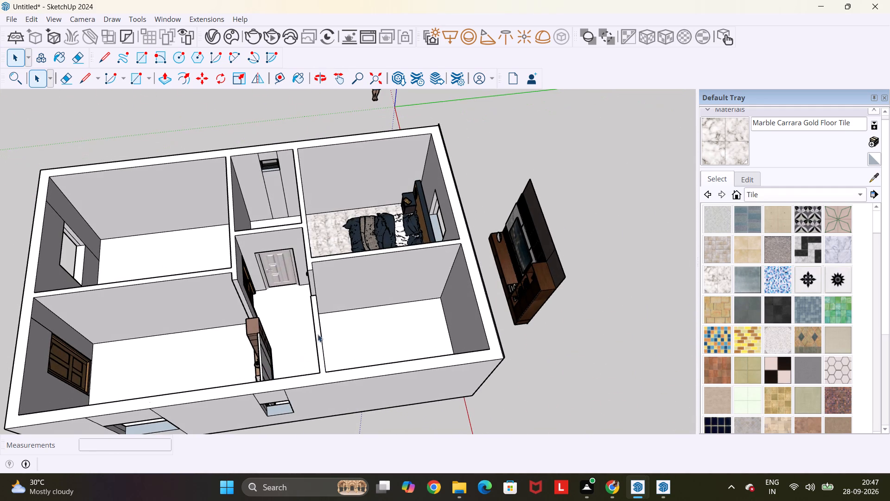
scroll(280, 199, "up", 11)
key("e")
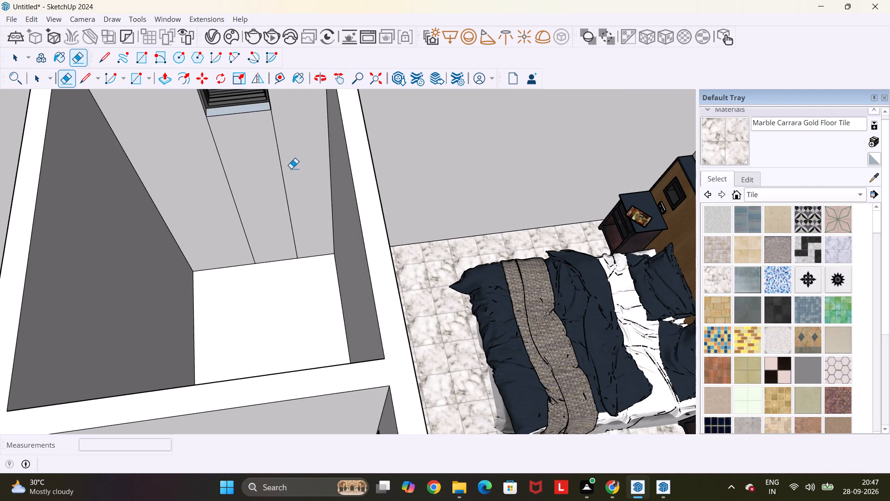
left_click_drag(291, 168, 211, 173)
scroll(211, 173, "down", 6)
scroll(242, 109, "up", 5)
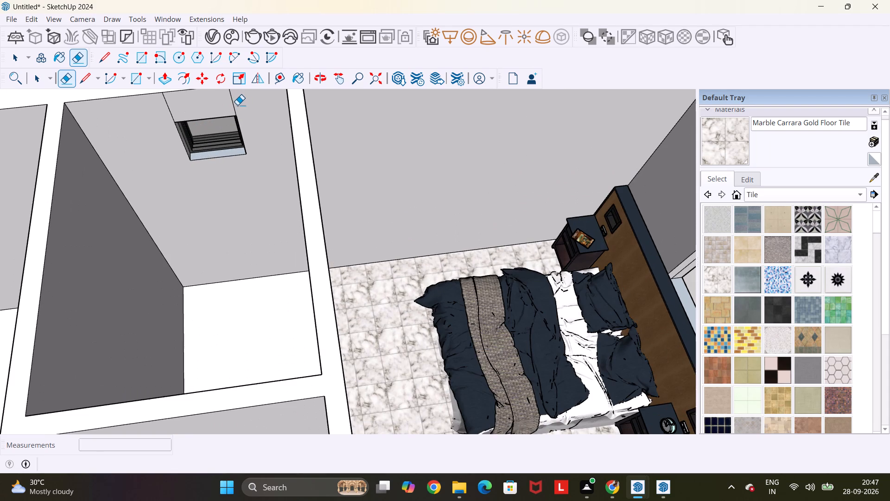
left_click_drag(237, 104, 156, 110)
scroll(156, 110, "down", 17)
key("Escape")
key("space")
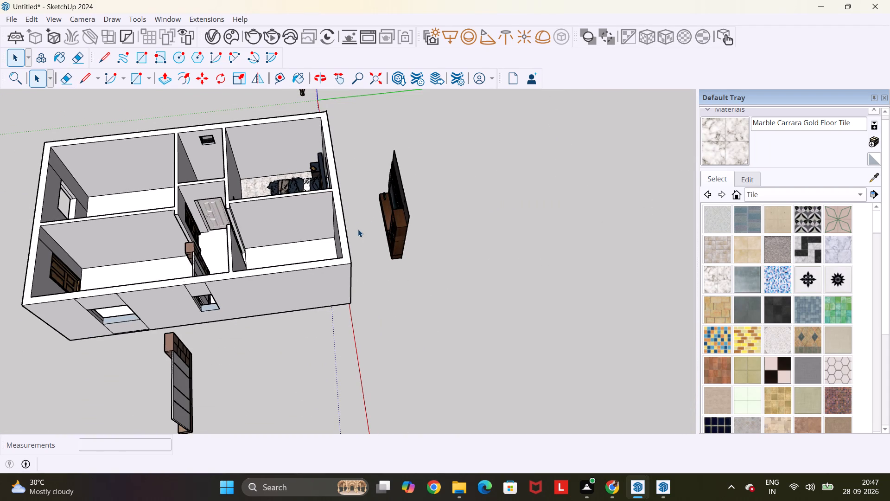
Delete the two spare TV units standing outside the house beyond the long wall with window openings.
middle_click_drag(187, 330, 402, 153)
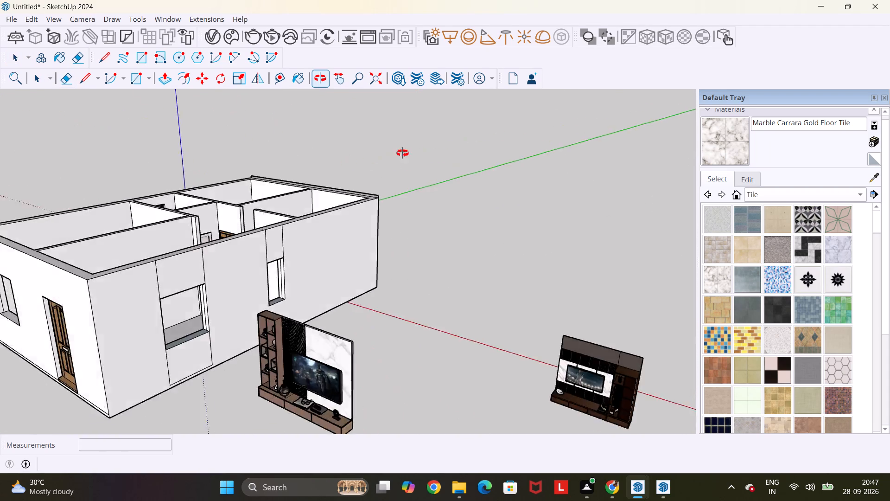
middle_click_drag(402, 153, 465, 132)
scroll(465, 132, "down", 2)
left_click_drag(655, 235, 433, 369)
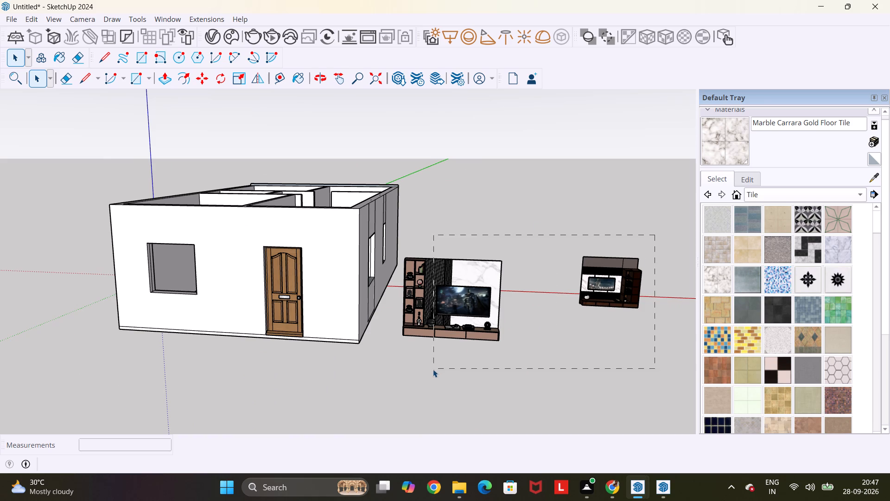
left_click_drag(433, 369, 407, 376)
key("Delete")
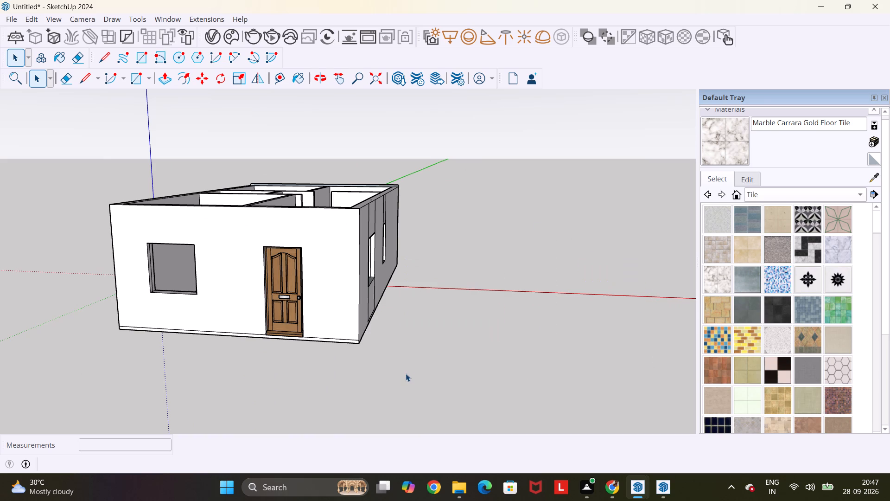
Delete the remaining spare TV unit standing outside the end wall of the house, leaving nothing selected.
scroll(472, 303, "down", 2)
middle_click_drag(503, 214, 116, 297)
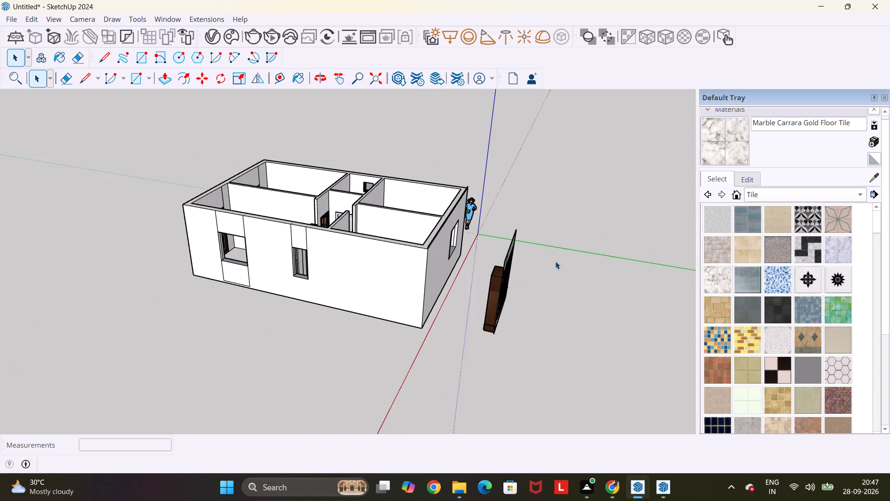
middle_click_drag(460, 295, 524, 292)
left_click_drag(526, 192, 484, 317)
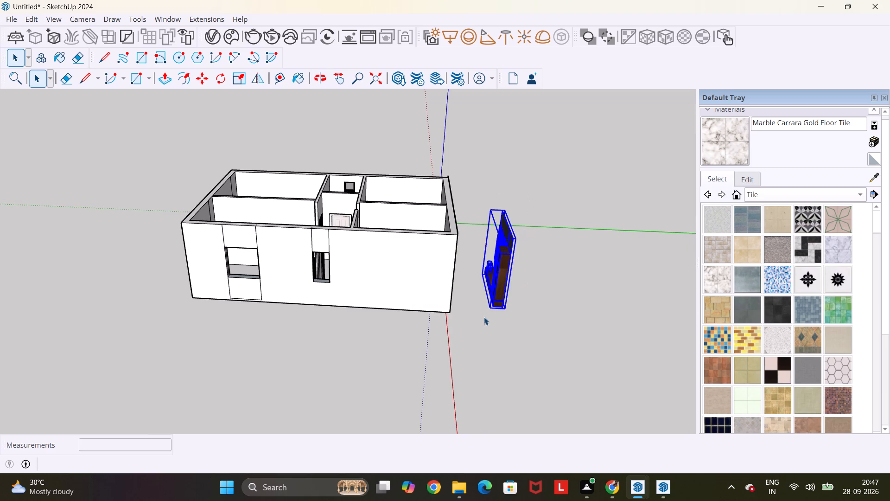
key("Delete")
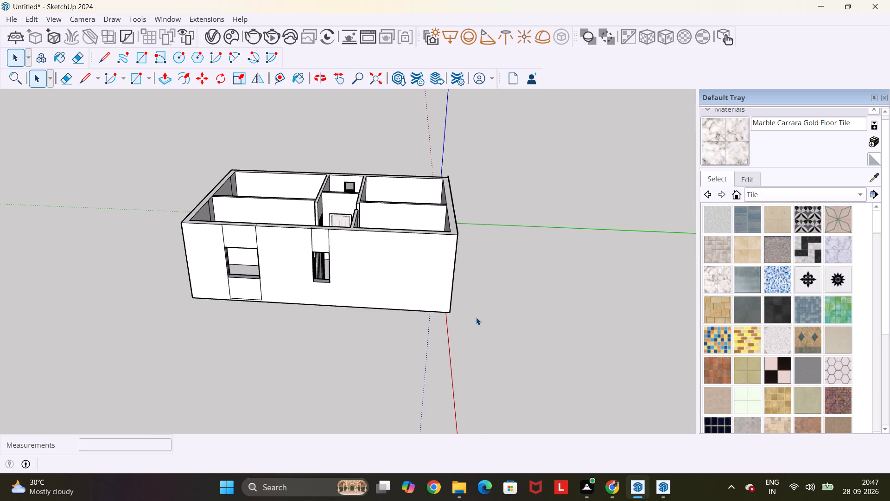
key("Delete")
key("Escape")
key("space")
Erase the leftover lines around the wide and narrow window openings on the long outer wall's face.
scroll(241, 263, "up", 11)
key("e")
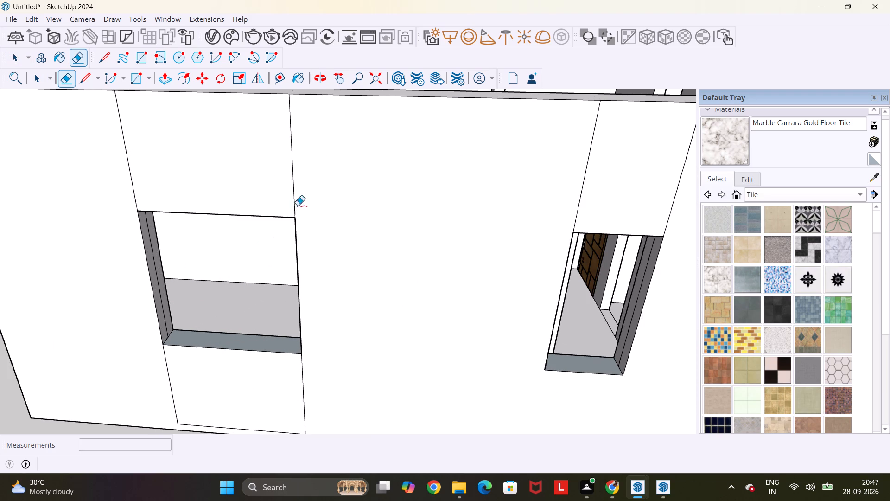
left_click_drag(320, 171, 104, 167)
left_click_drag(330, 392, 135, 389)
scroll(169, 402, "down", 3)
scroll(205, 429, "up", 5)
left_click(206, 417)
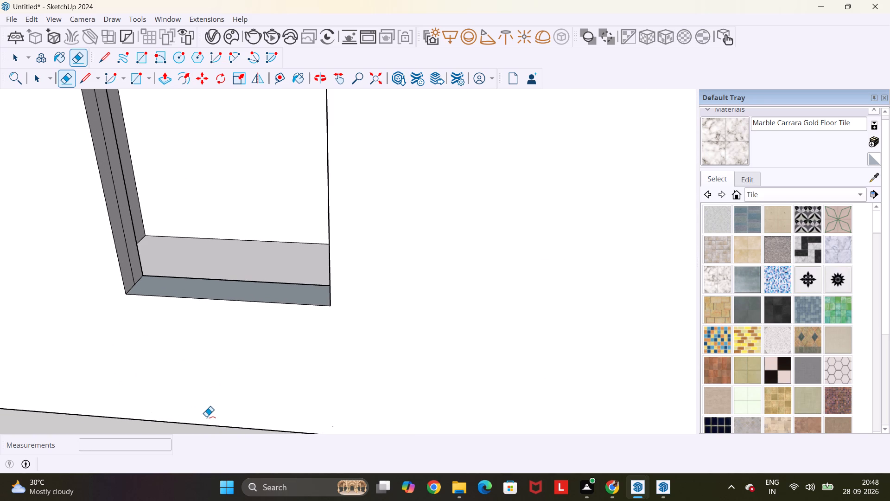
scroll(206, 417, "down", 12)
scroll(405, 323, "up", 4)
left_click_drag(400, 300, 258, 283)
scroll(291, 293, "down", 11)
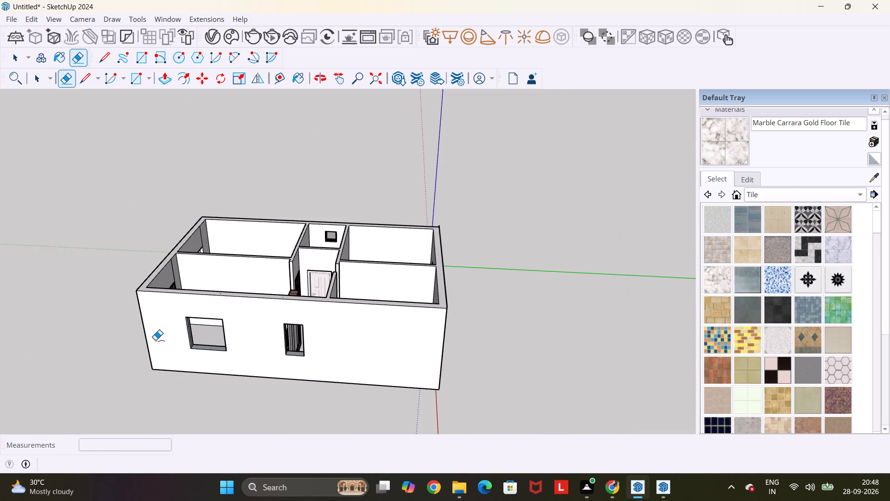
Switch to the חלונות window model and examine its black-framed windows from the front and at an angle.
middle_click_drag(155, 340, 544, 299)
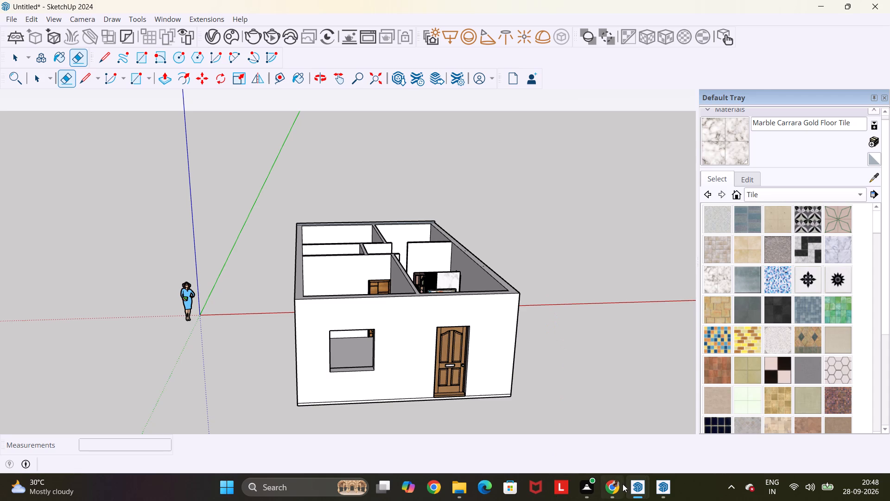
left_click(642, 486)
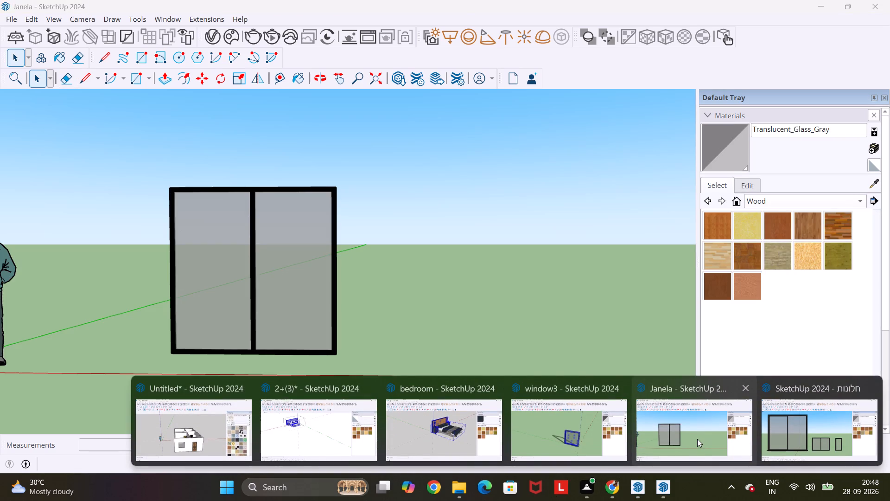
left_click(789, 430)
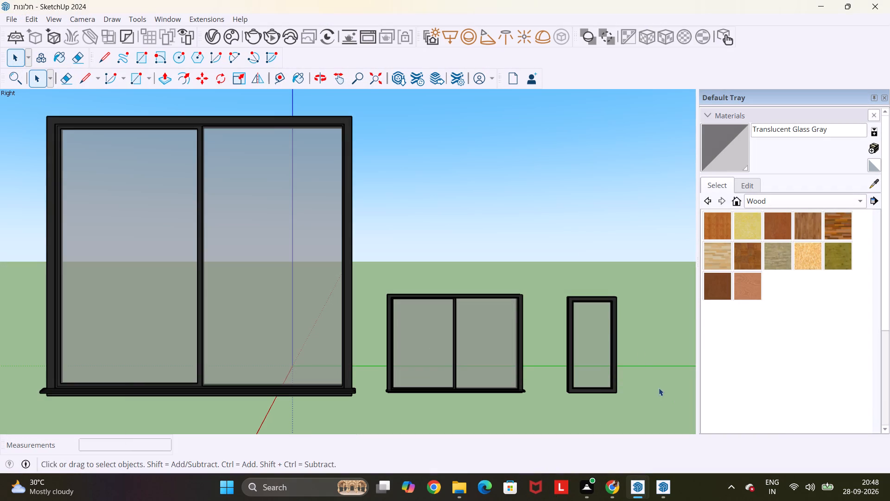
scroll(610, 310, "down", 5)
left_click_drag(628, 283, 572, 374)
scroll(660, 259, "up", 4)
key("space")
left_click(657, 257)
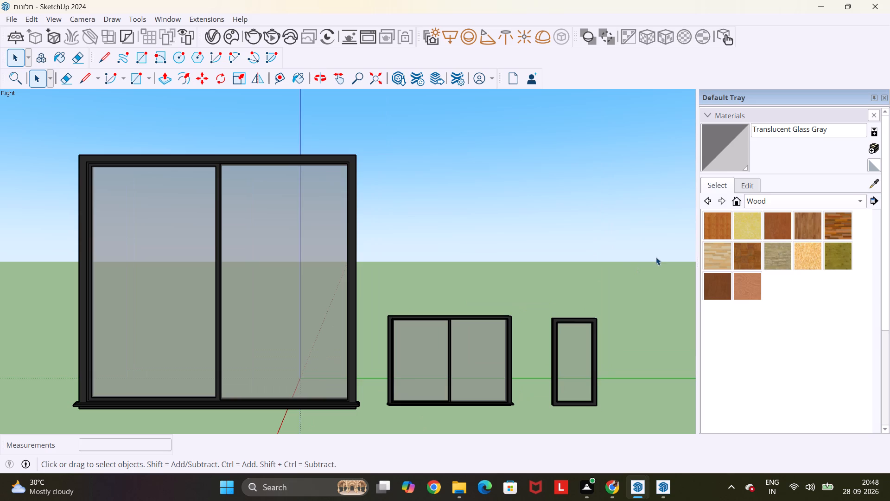
key("Escape")
scroll(450, 368, "up", 2)
middle_click_drag(450, 368, 234, 473)
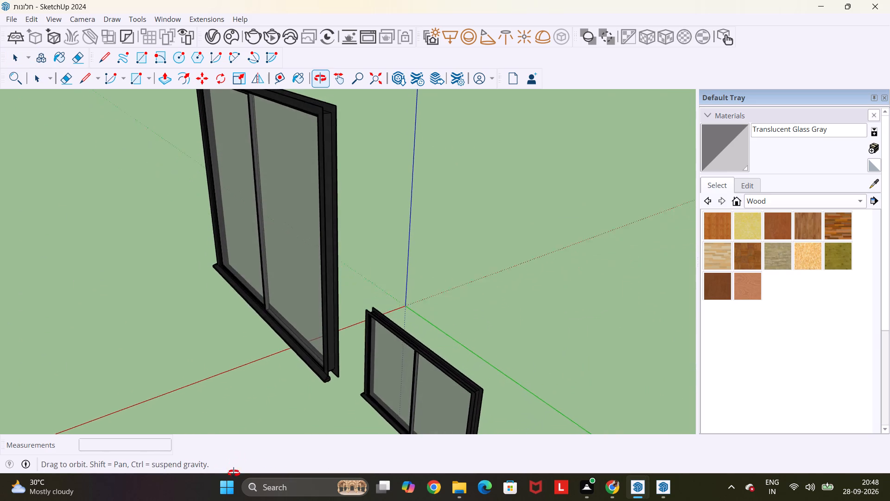
middle_click_drag(234, 473, 343, 344)
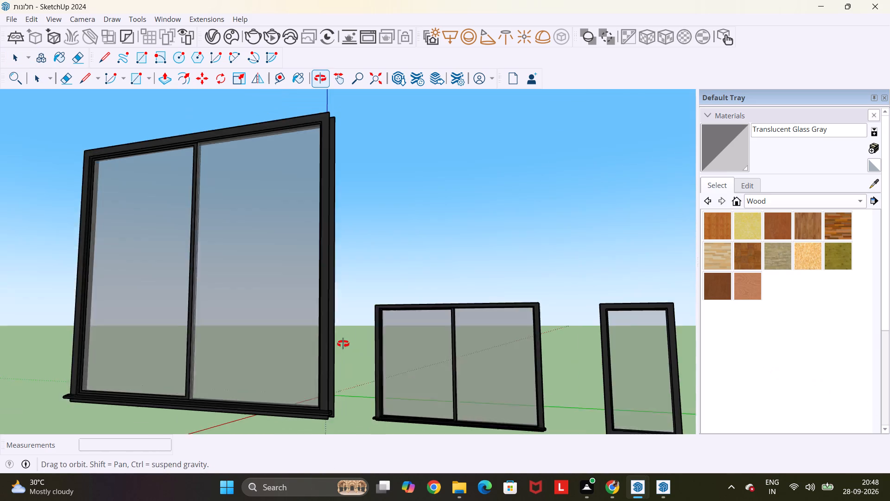
middle_click_drag(343, 344, 341, 344)
scroll(341, 344, "down", 3)
key("Escape")
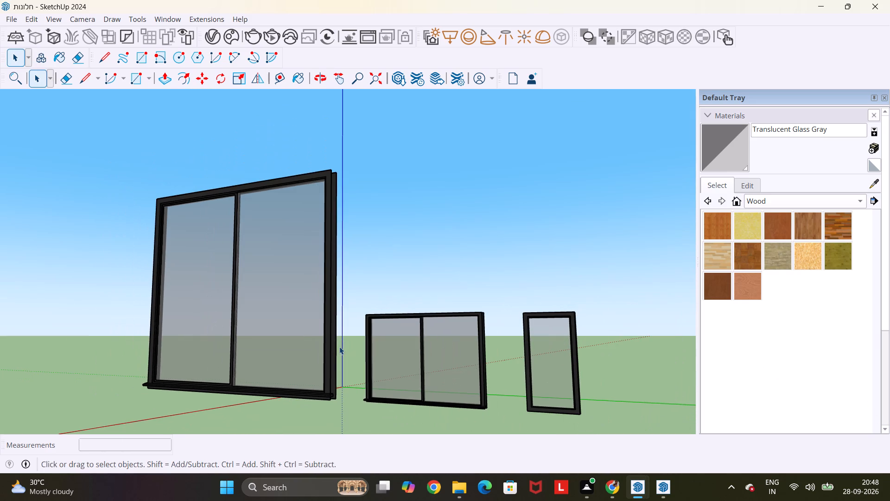
key("space")
Switch to 3D Warehouse in Chrome and look through the window search results for a suitable model.
left_click(617, 492)
scroll(483, 307, "down", 3)
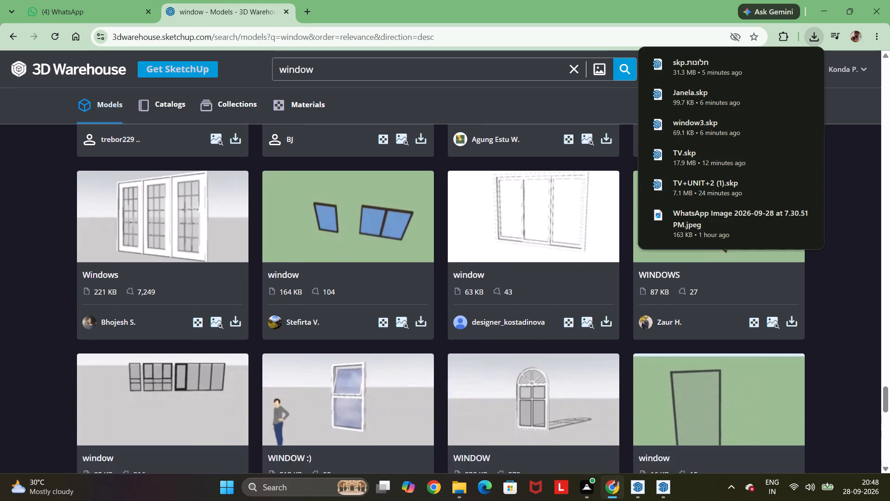
scroll(471, 277, "down", 3)
scroll(483, 218, "up", 3)
scroll(483, 218, "down", 1)
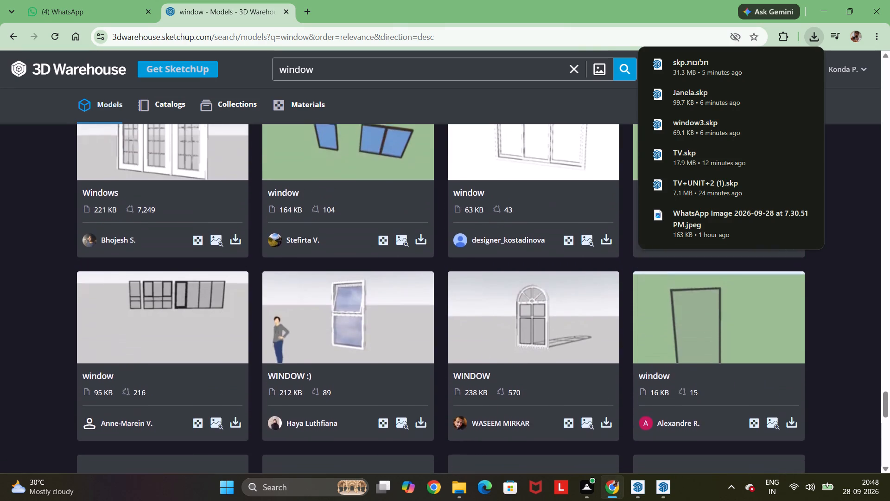
scroll(483, 218, "down", 3)
left_click(846, 186)
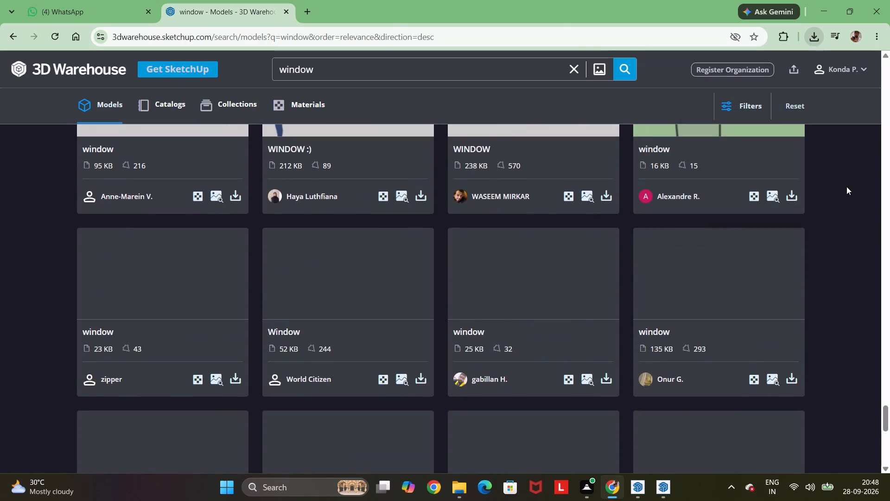
scroll(699, 231, "up", 3)
scroll(699, 231, "down", 1)
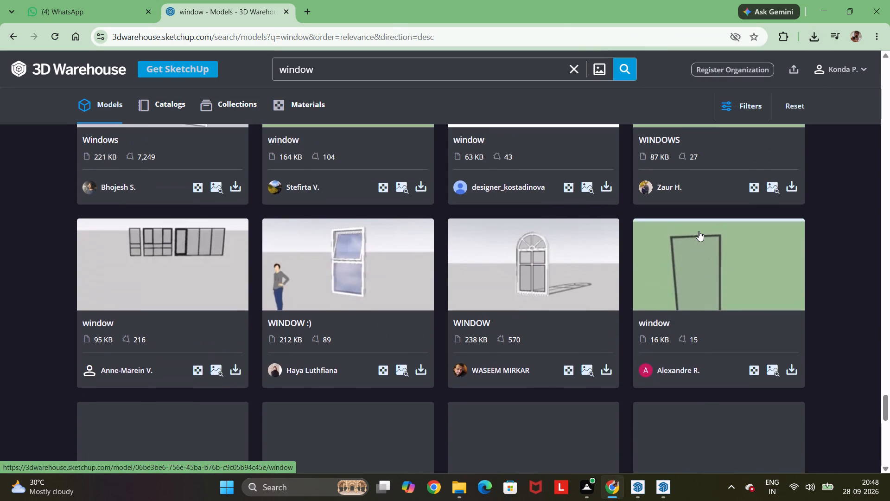
scroll(699, 231, "down", 3)
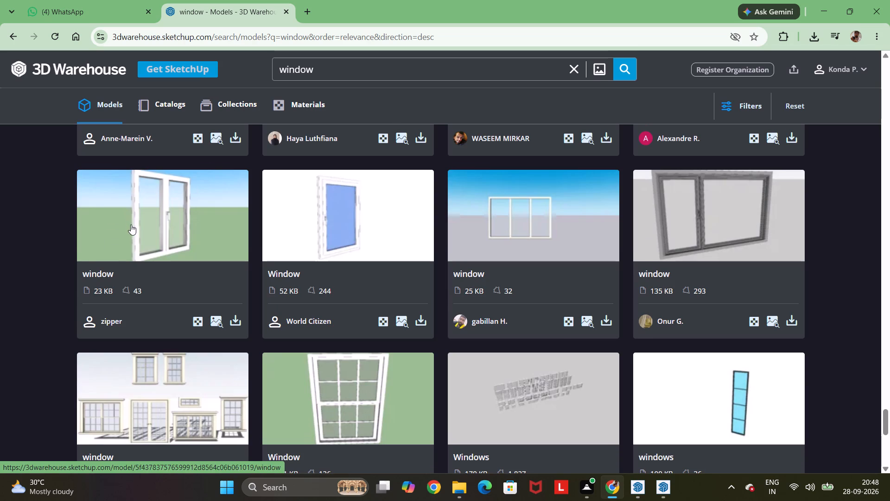
scroll(131, 225, "down", 2)
scroll(199, 234, "up", 3)
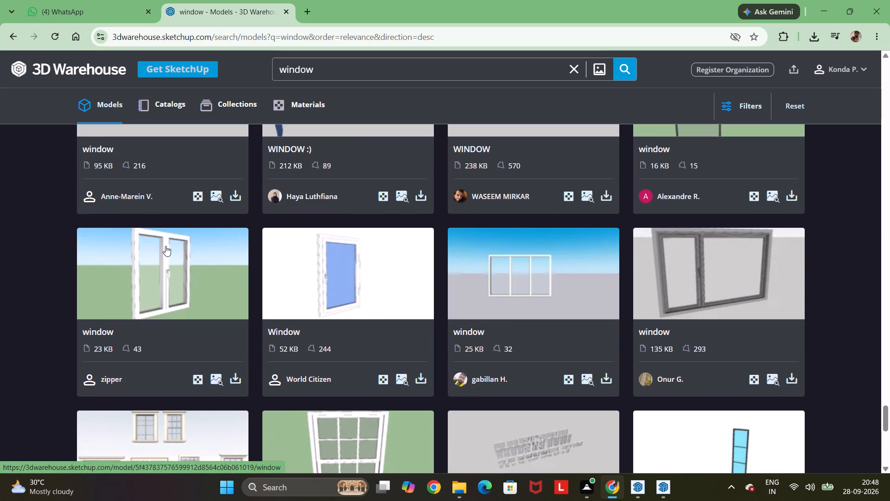
Open the model page of the white two-sash window by zipper, then return to the search results.
left_click(165, 246)
scroll(172, 264, "down", 4)
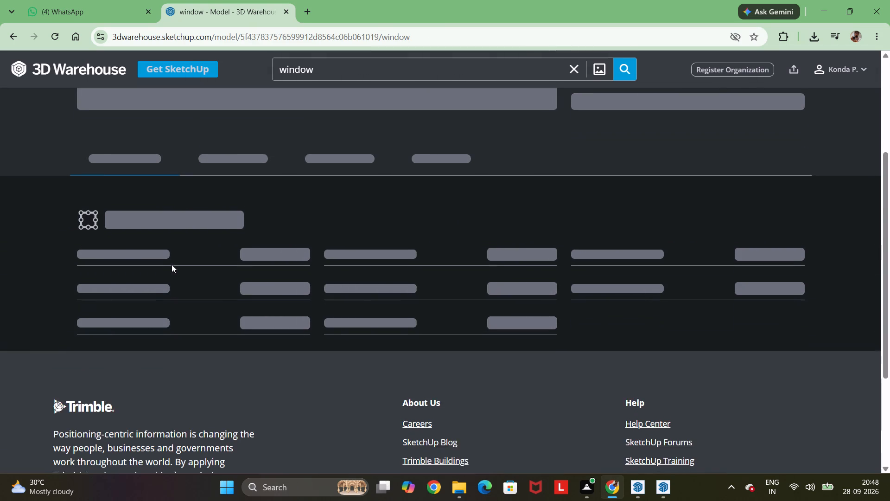
scroll(172, 264, "down", 10)
scroll(173, 263, "up", 10)
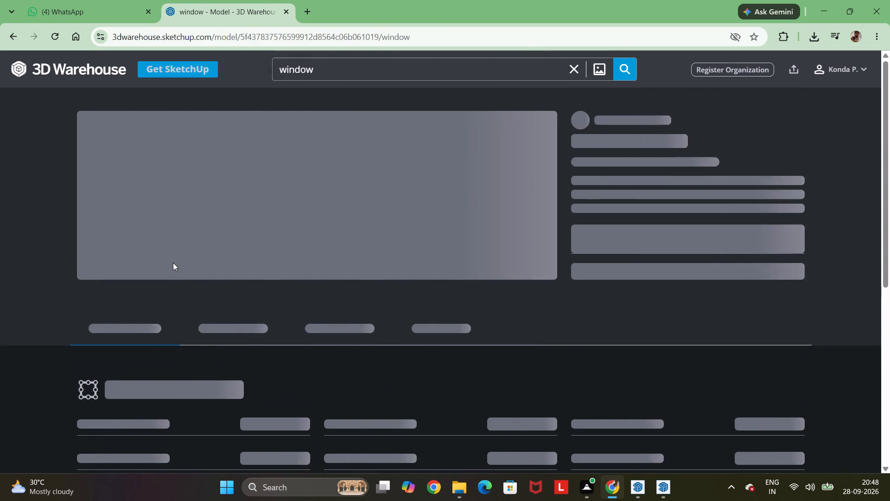
scroll(173, 263, "up", 1)
left_click(14, 37)
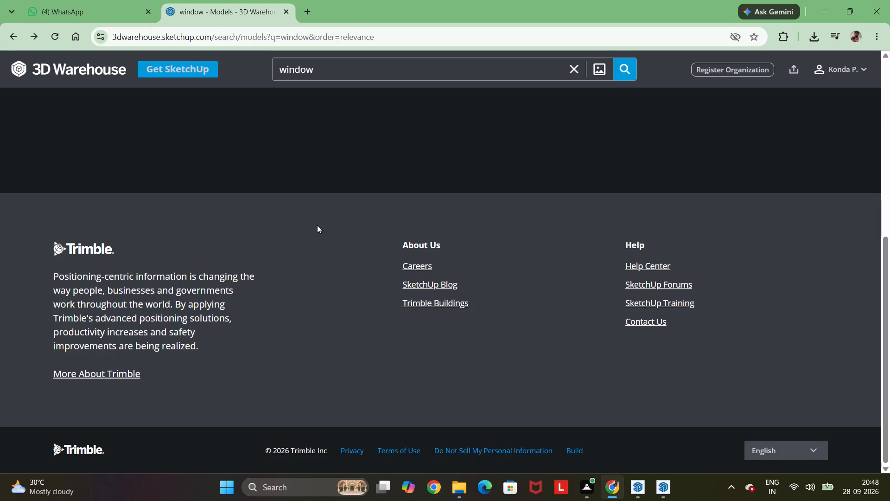
Load more models at the end of the window search results.
scroll(317, 225, "up", 5)
scroll(315, 225, "down", 4)
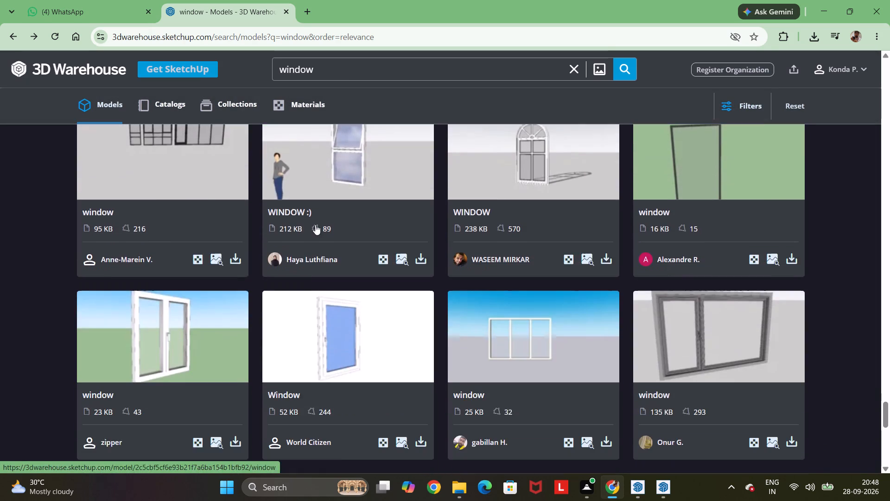
scroll(315, 225, "down", 8)
left_click(457, 232)
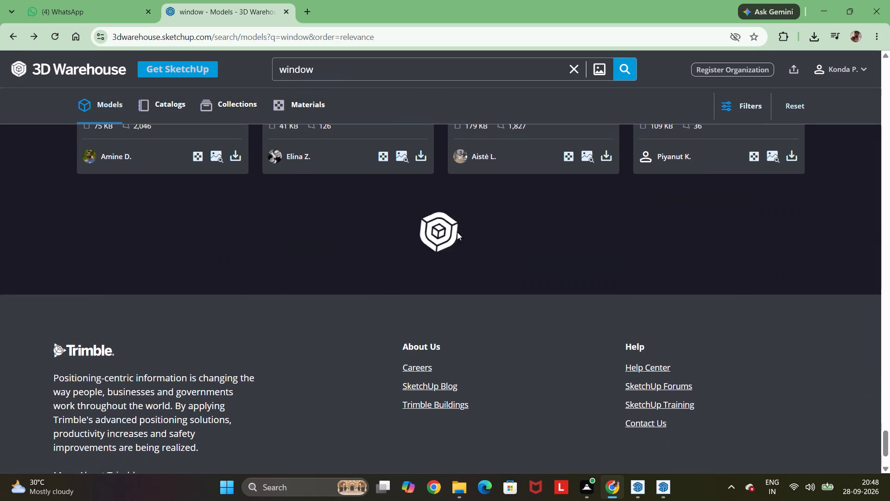
Look through the newly loaded window search results for a model that suits the remaining wall openings.
scroll(323, 172, "up", 2)
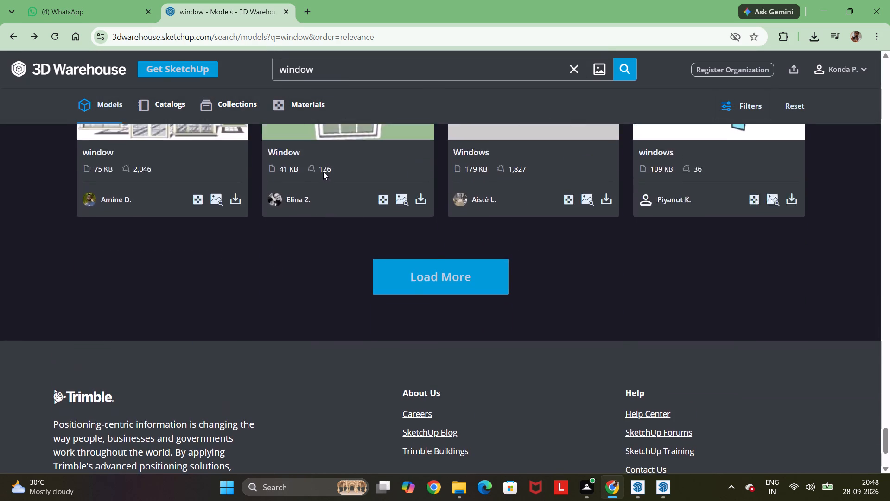
scroll(323, 172, "up", 3)
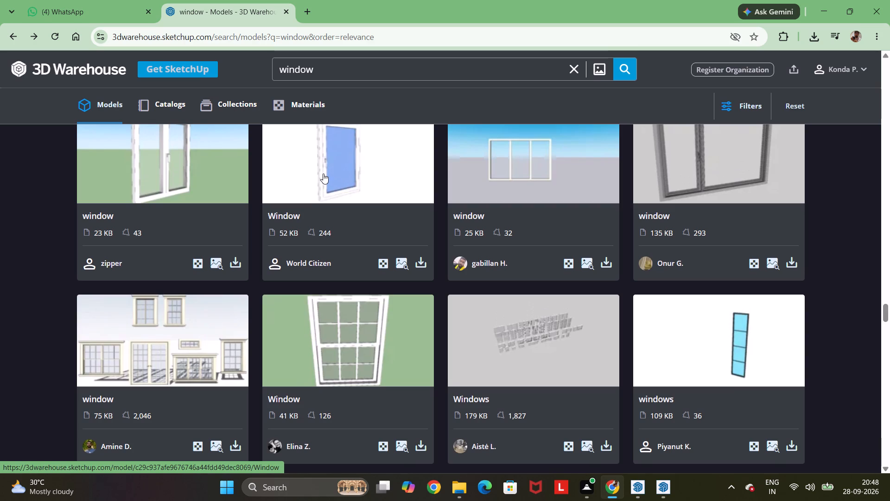
scroll(331, 198, "down", 3)
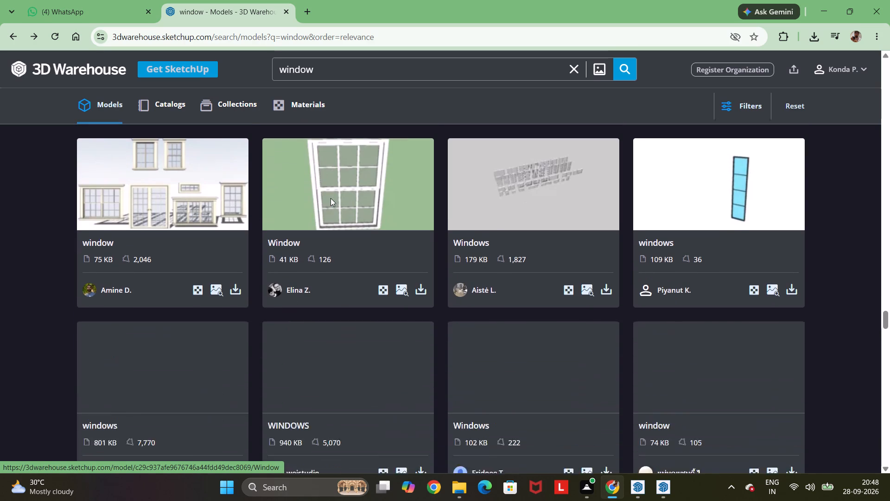
scroll(331, 198, "down", 1)
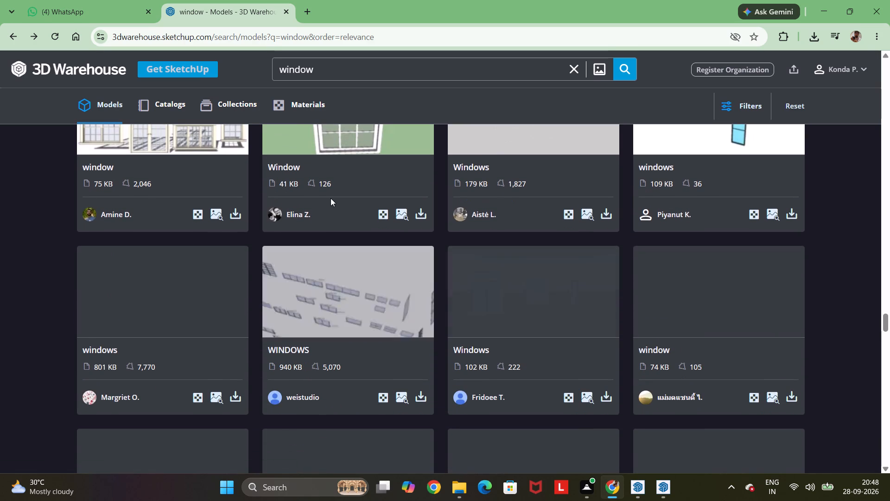
scroll(330, 199, "down", 6)
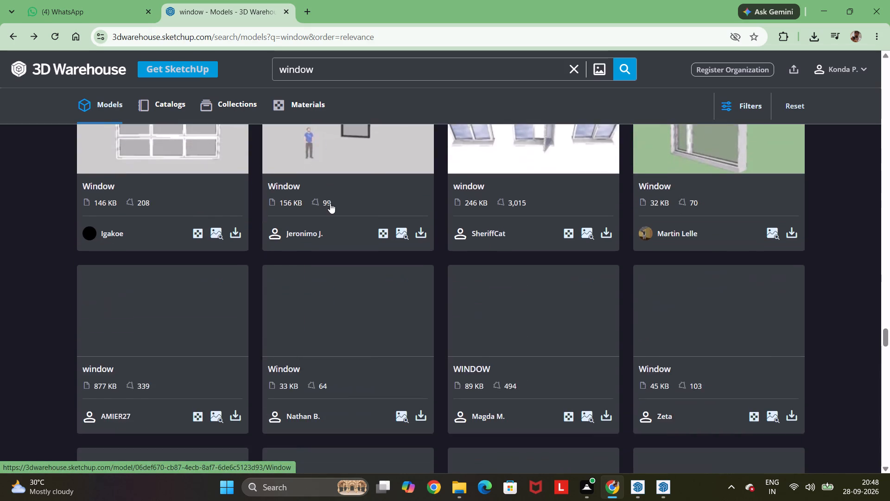
scroll(330, 203, "down", 4)
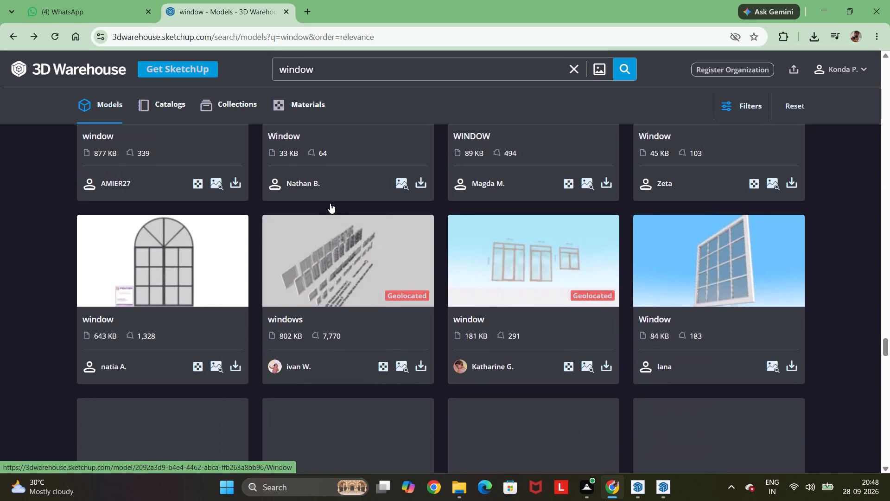
scroll(330, 203, "down", 3)
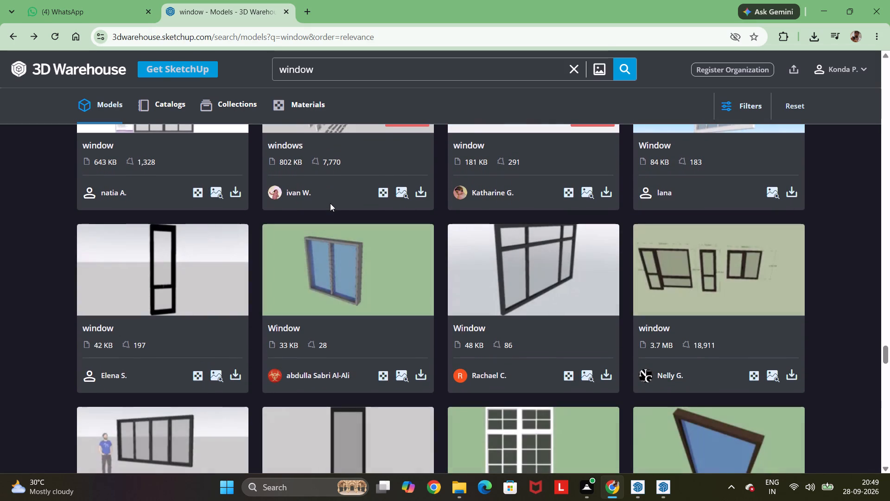
scroll(330, 208, "down", 3)
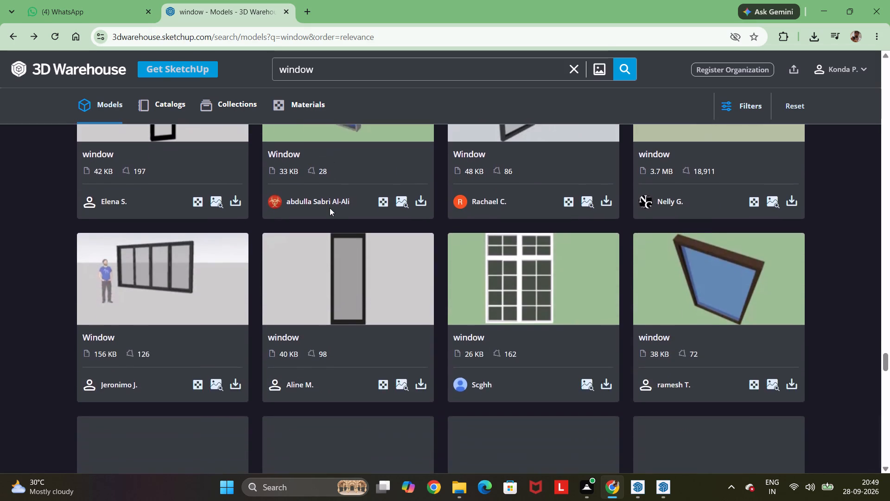
scroll(330, 208, "down", 4)
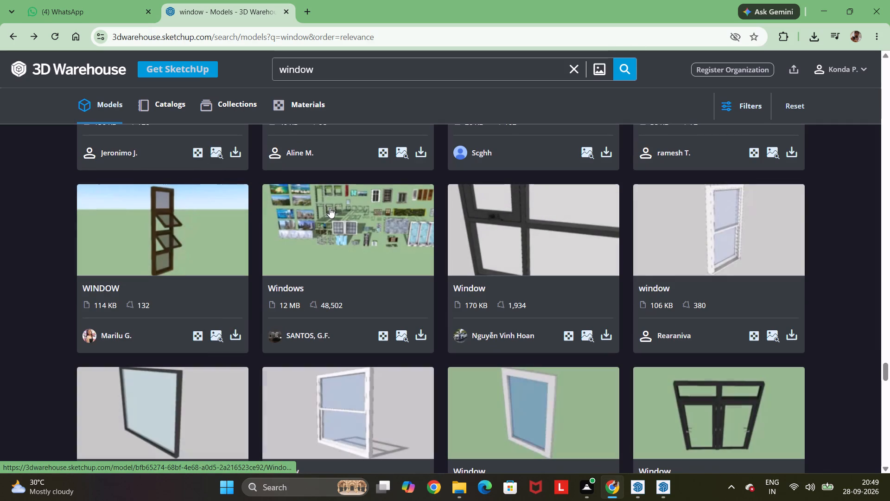
scroll(330, 208, "down", 4)
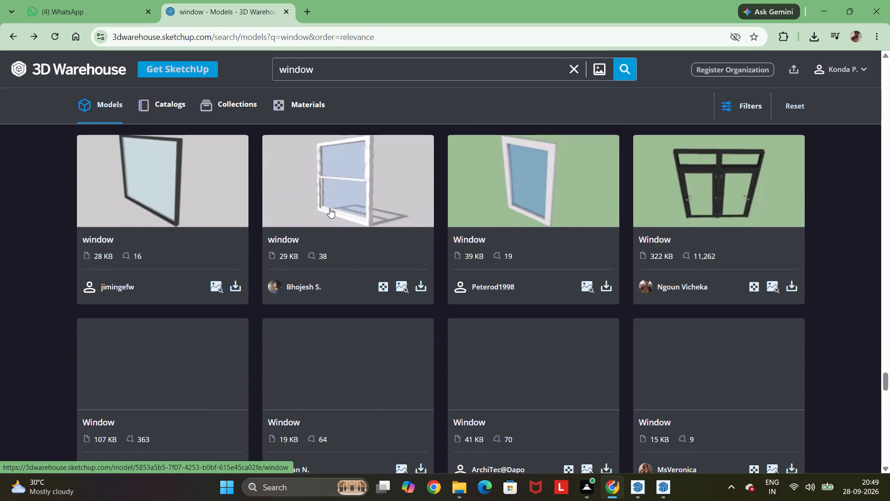
scroll(495, 220, "down", 7)
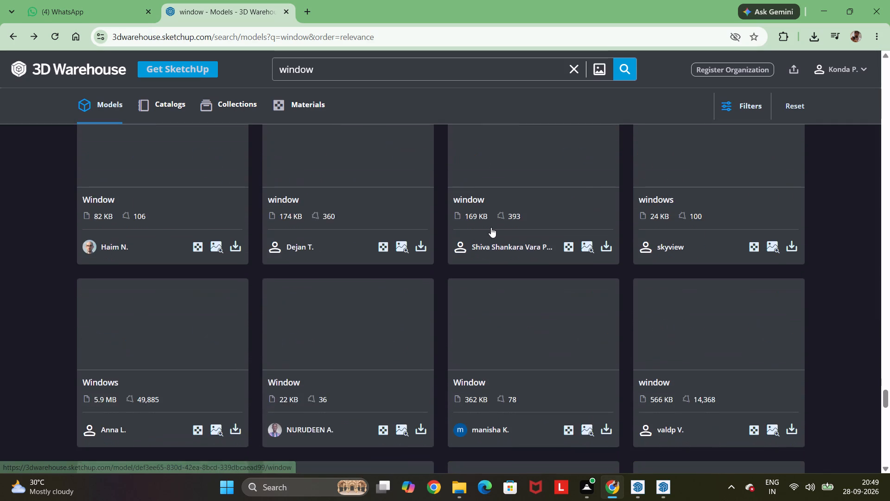
scroll(491, 228, "up", 7)
scroll(490, 228, "down", 3)
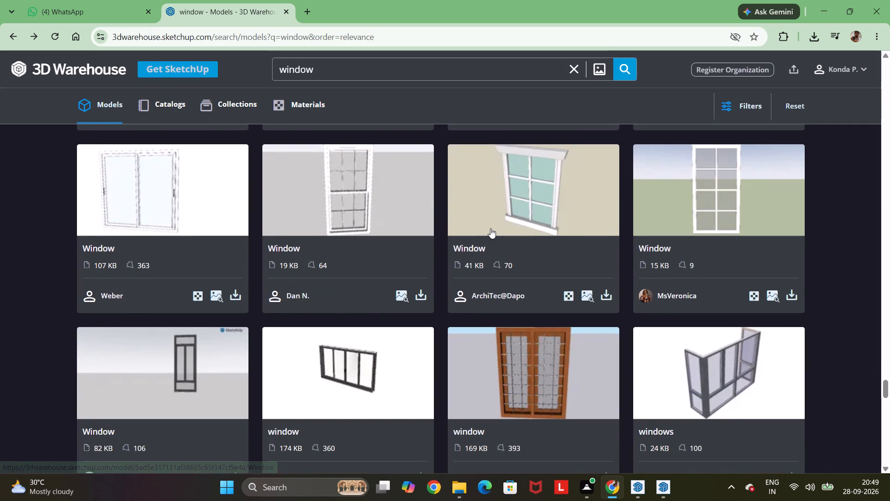
scroll(490, 228, "down", 8)
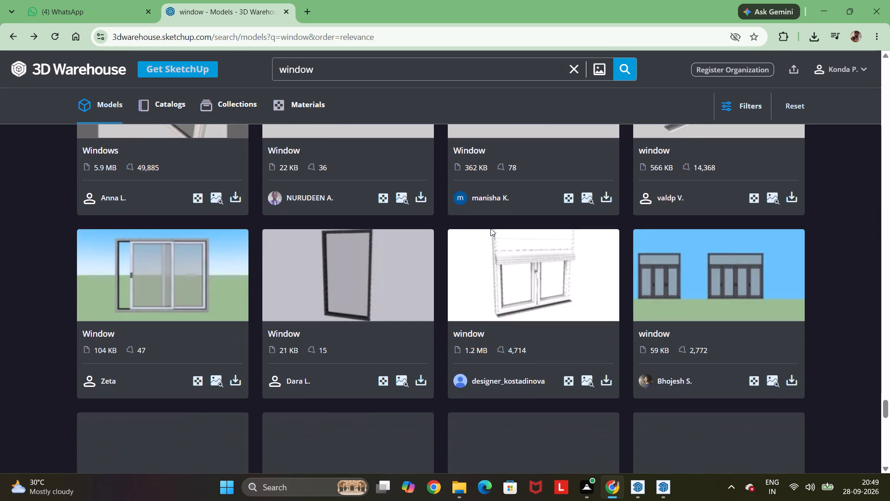
scroll(490, 228, "down", 2)
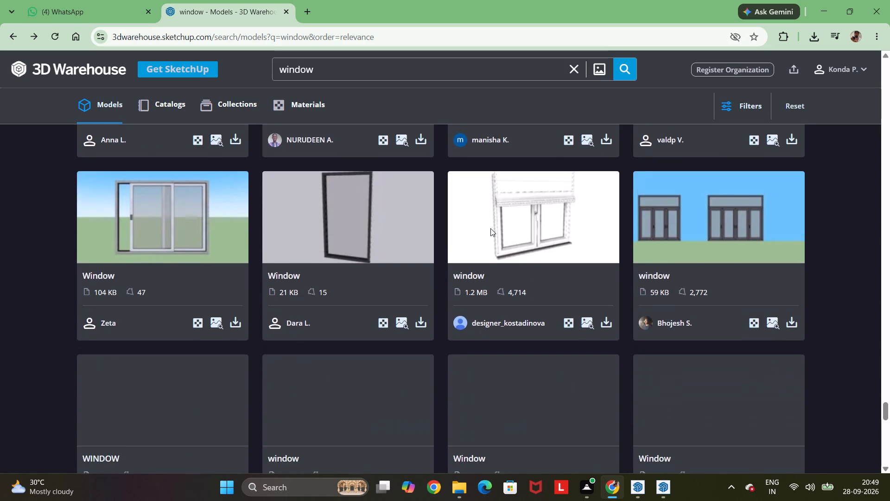
scroll(490, 228, "down", 2)
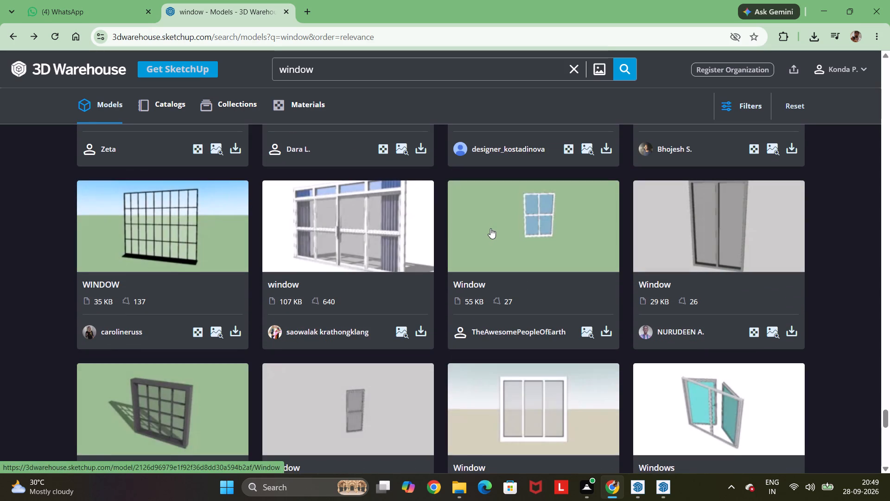
scroll(490, 228, "down", 5)
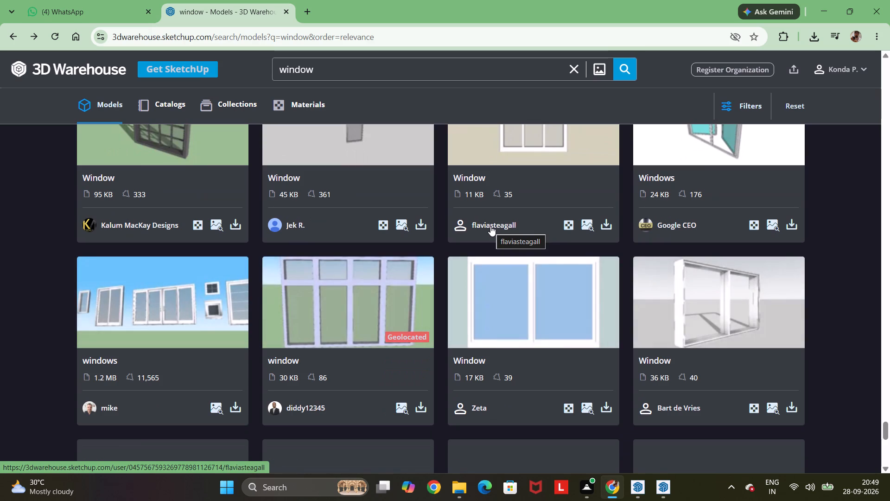
scroll(490, 226, "down", 3)
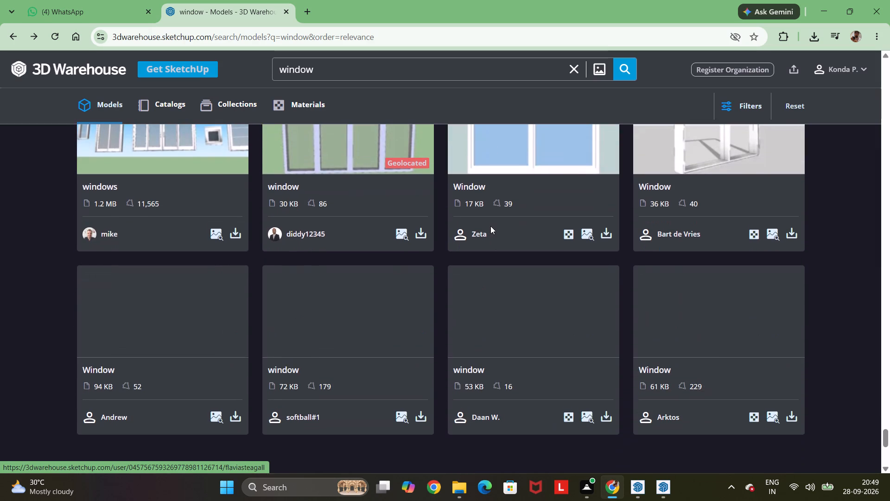
scroll(336, 295, "down", 1)
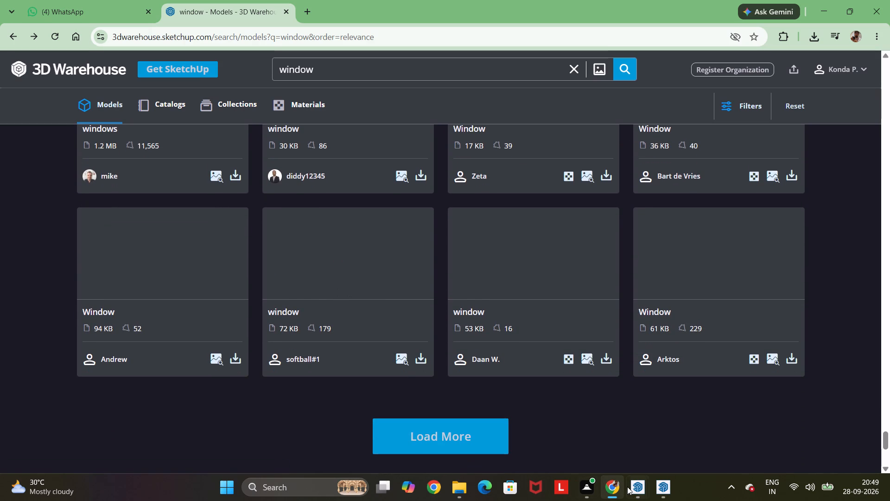
Switch to the חלונות window model in SketchUp and copy the small two-pane black-framed window from inside the group.
left_click(778, 429)
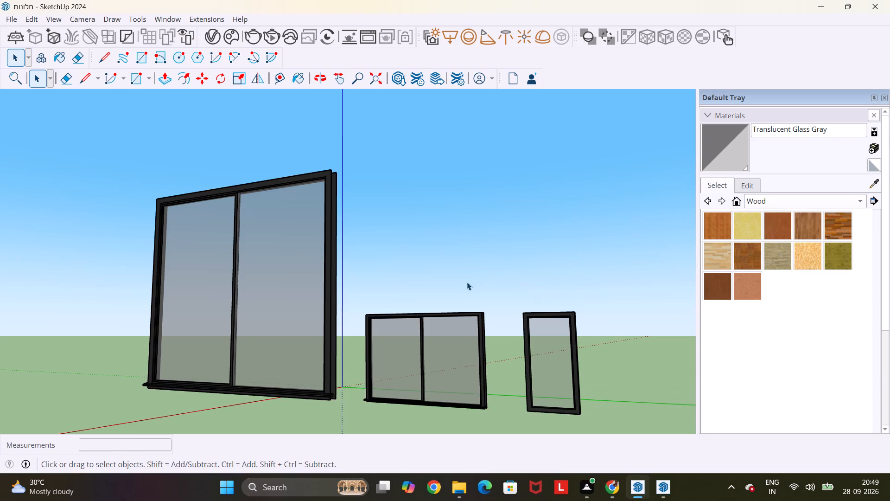
scroll(432, 273, "down", 2)
left_click(421, 245)
middle_click_drag(452, 328, 532, 320)
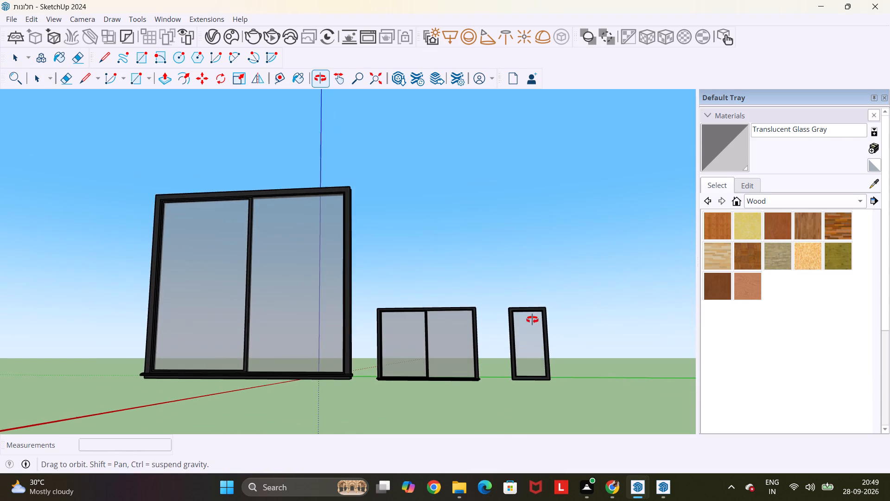
middle_click_drag(532, 320, 537, 318)
left_click(417, 362)
double_click(513, 226)
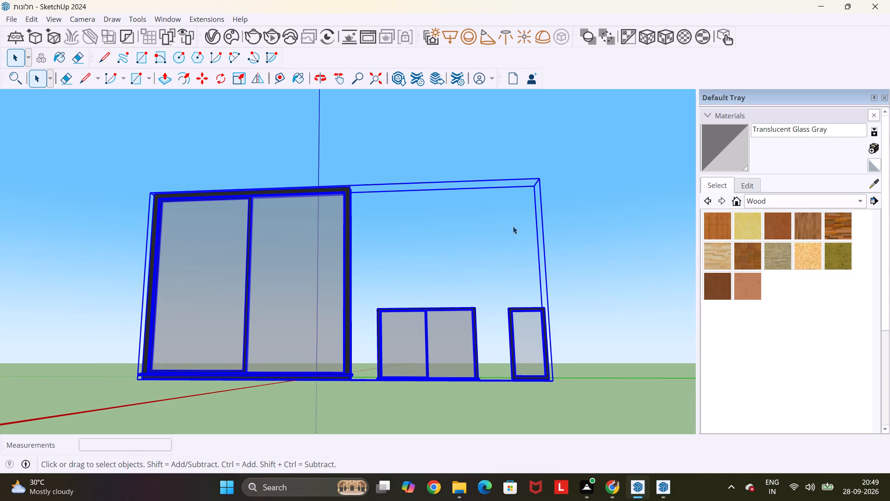
left_click(511, 226)
double_click(449, 322)
left_click(449, 322)
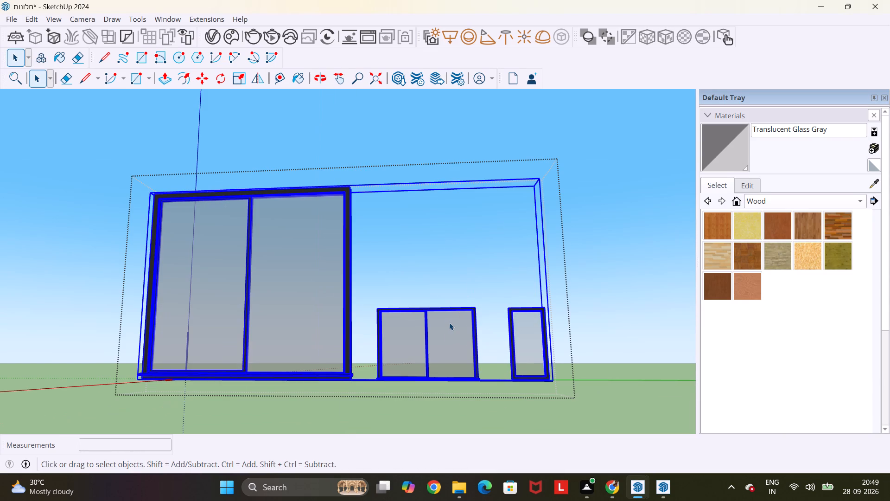
left_click(457, 318)
left_click(457, 318)
left_click_drag(483, 295, 431, 347)
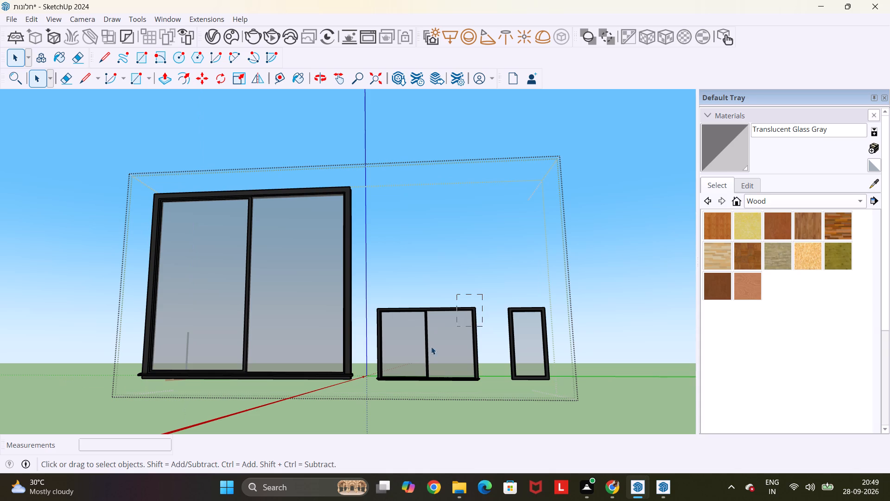
left_click_drag(431, 347, 368, 391)
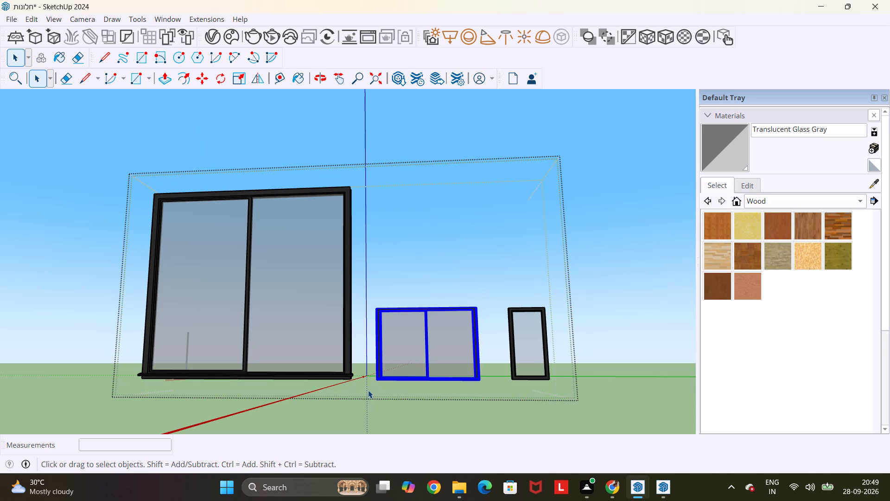
key("ctrl+c")
Switch to the Untitled house model and paste the copied two-pane window on the ground outside, beside the house.
left_click(633, 490)
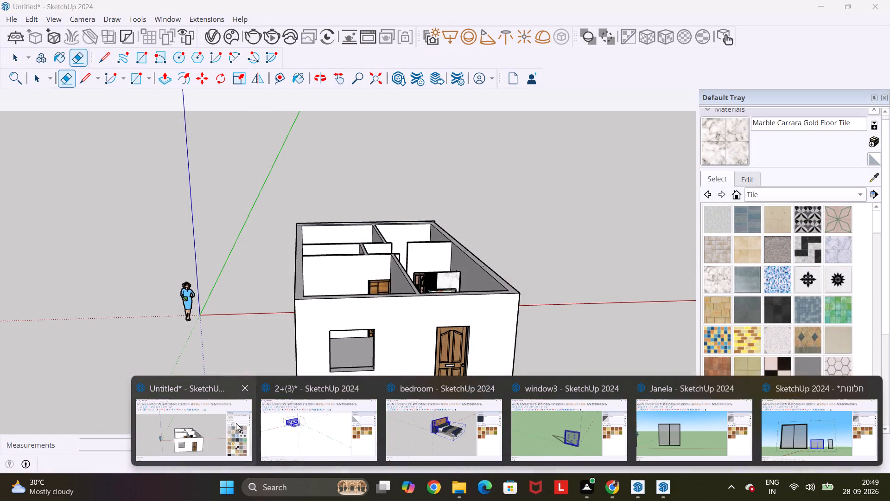
left_click(236, 423)
key("ctrl+v")
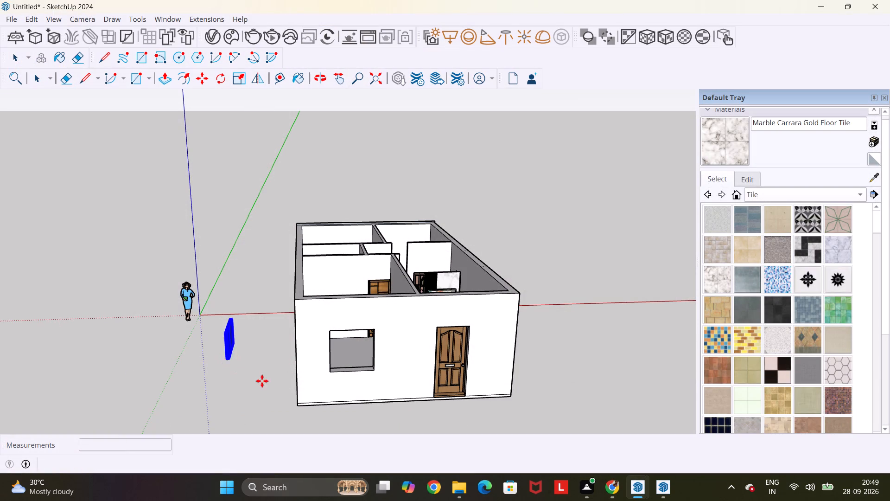
left_click(192, 385)
Rotate the pasted window 90 degrees about the vertical axis, parallel to the house's front wall.
key("q")
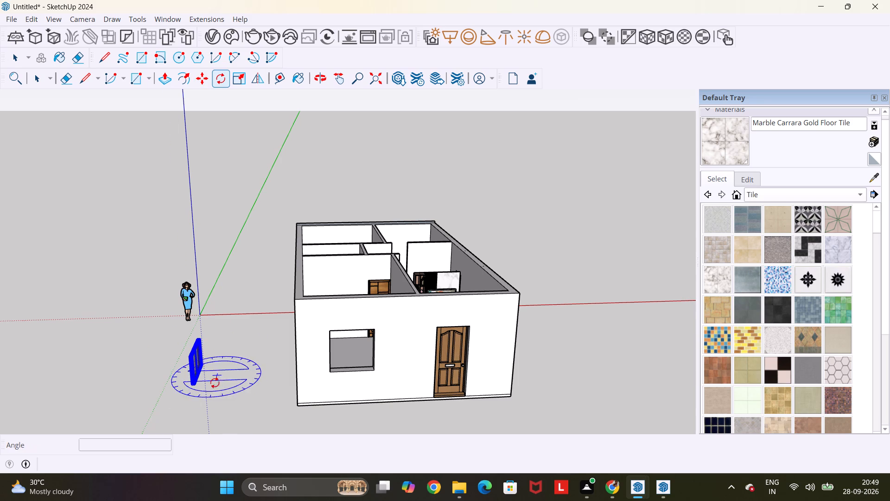
left_click(202, 386)
left_click(248, 386)
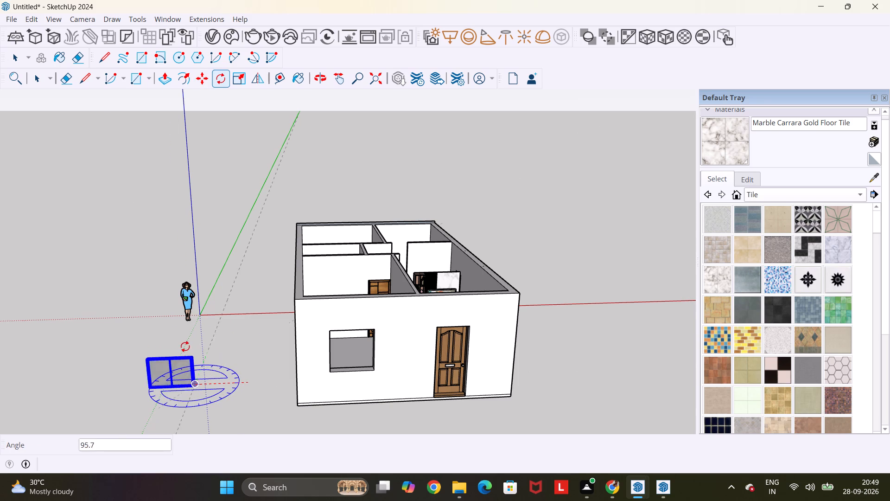
left_click(208, 353)
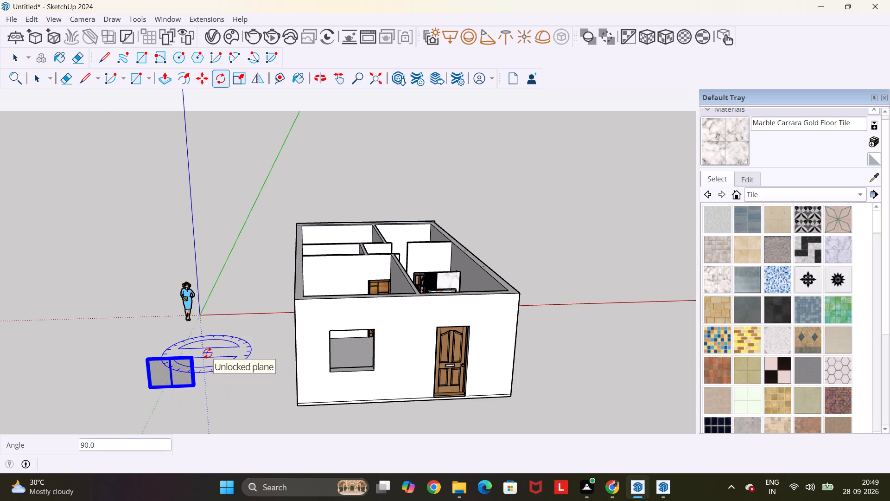
Copy the rotated two-pane window and paste the copy at the lower corner of the front wall's window opening.
key("ctrl+c")
key("ctrl+v")
scroll(335, 375, "up", 4)
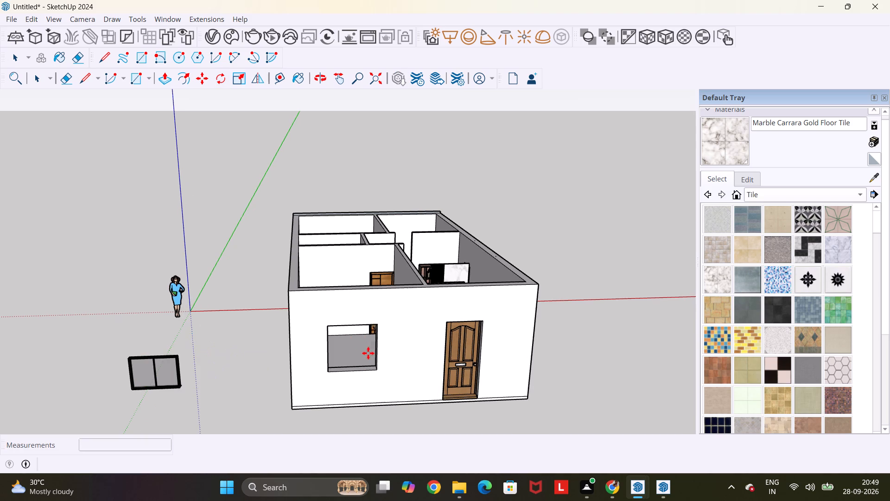
scroll(327, 369, "up", 10)
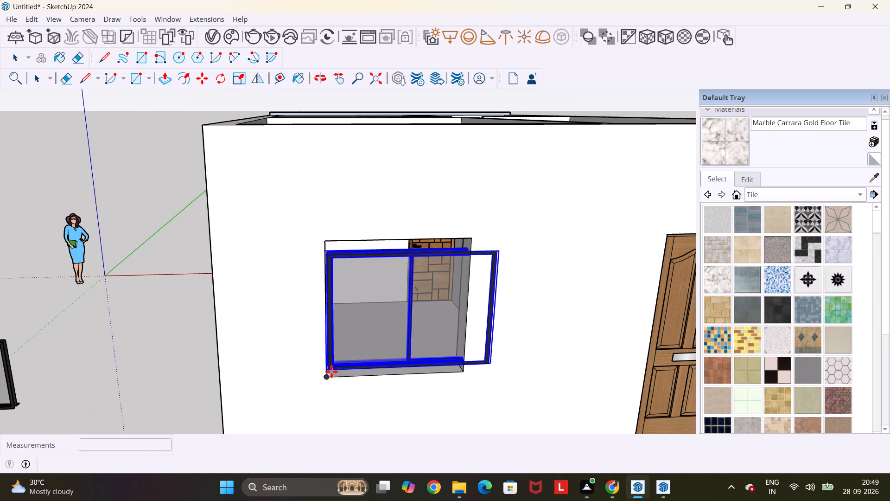
scroll(327, 381, "up", 11)
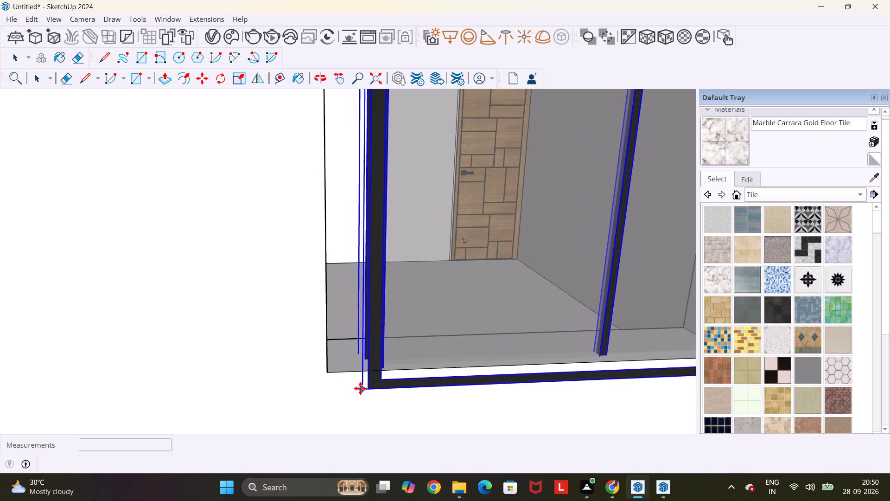
left_click(325, 370)
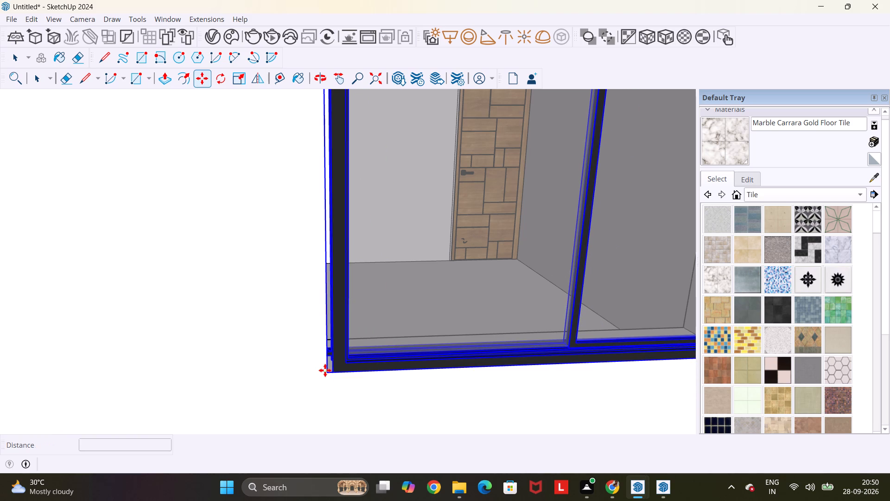
Scale the placed window in height so its top meets the top edge of the front wall opening.
scroll(410, 330, "down", 10)
middle_click_drag(451, 258, 405, 255)
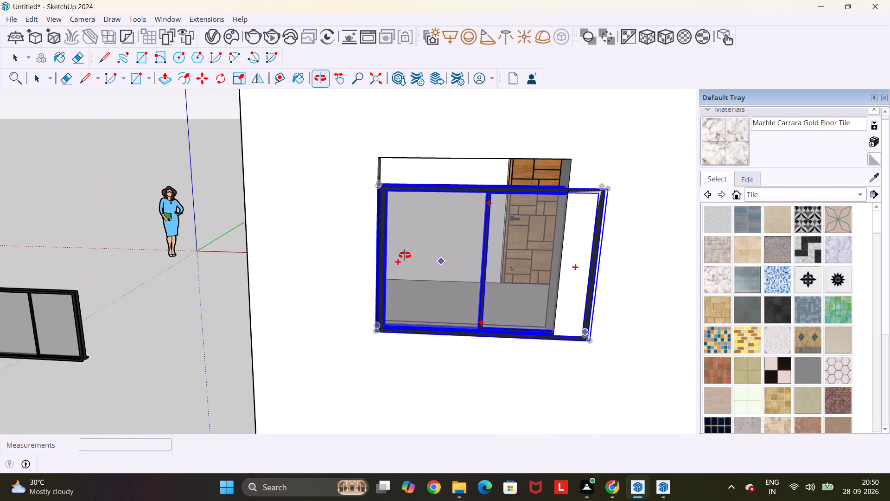
middle_click_drag(405, 255, 400, 256)
key("s")
middle_click_drag(633, 270, 594, 276)
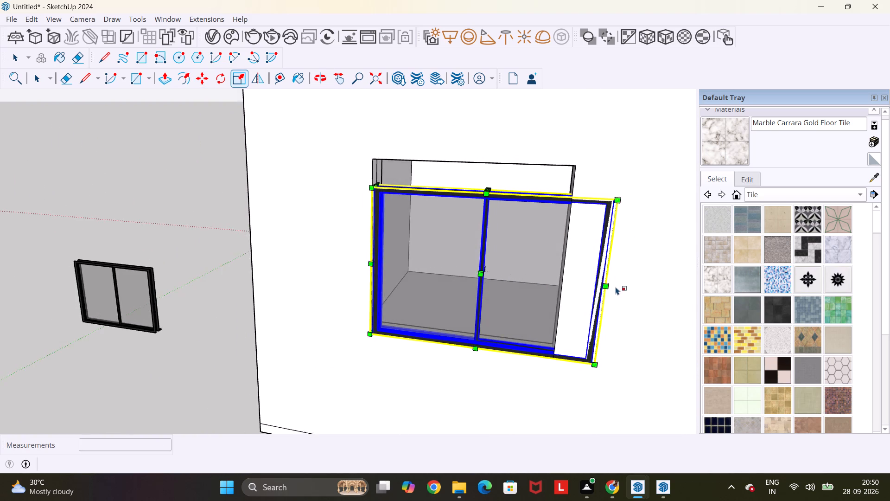
scroll(616, 287, "up", 10)
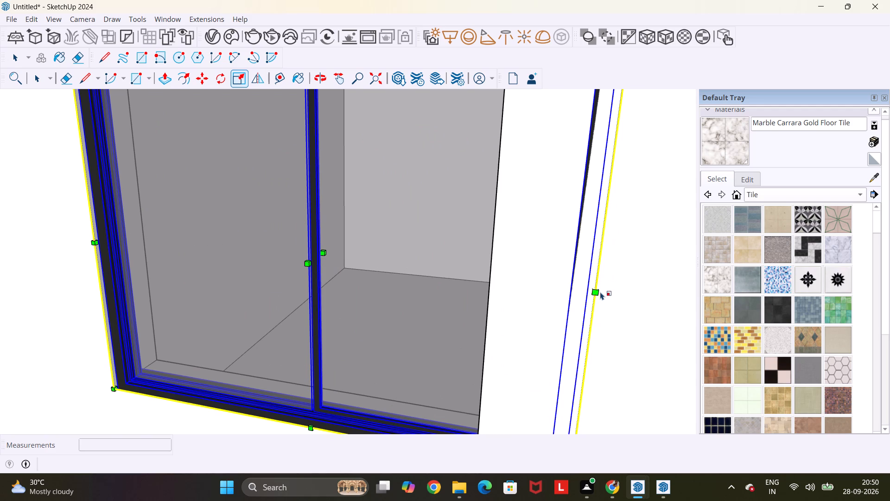
scroll(594, 295, "down", 11)
scroll(490, 187, "up", 6)
scroll(470, 200, "down", 4)
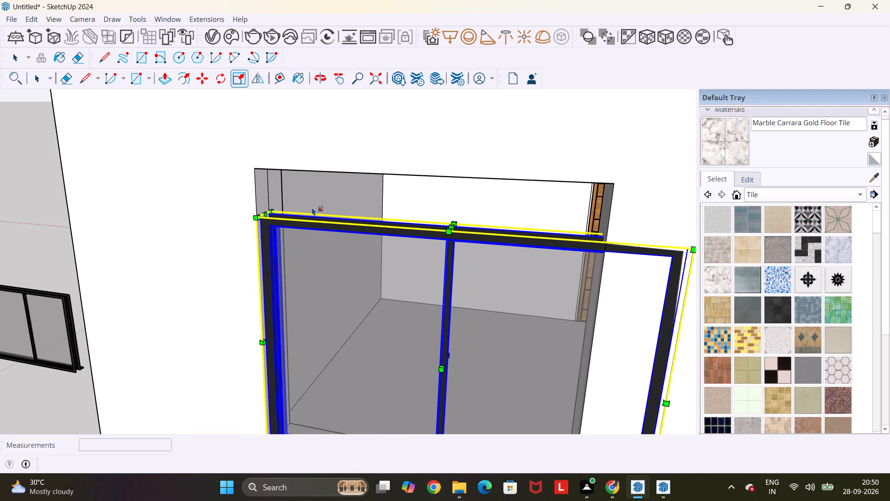
scroll(307, 207, "up", 3)
left_click(225, 223)
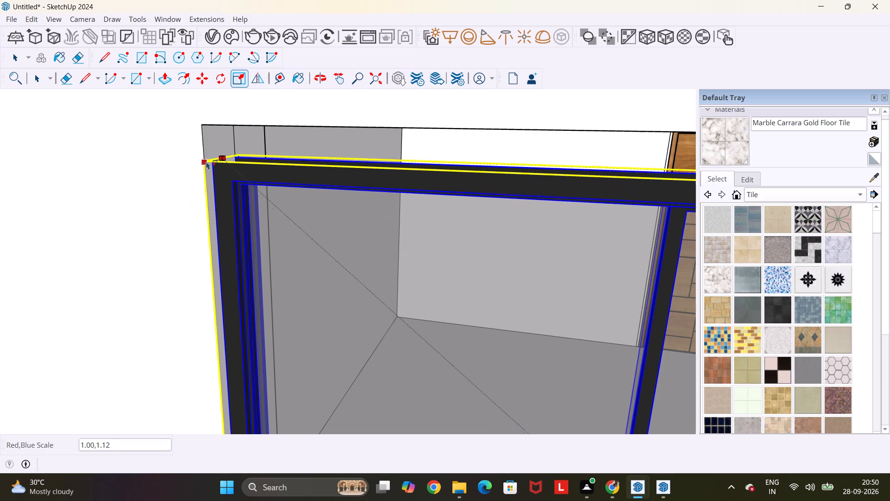
left_click(203, 127)
Scale the window narrower along the red axis so its side meets the opening's edge nearer the front door.
scroll(203, 127, "down", 16)
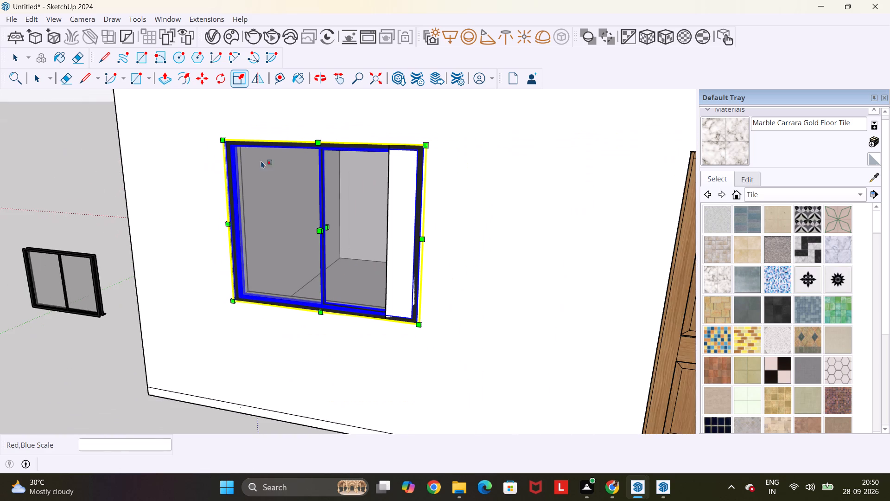
scroll(433, 243, "up", 4)
left_click(425, 235)
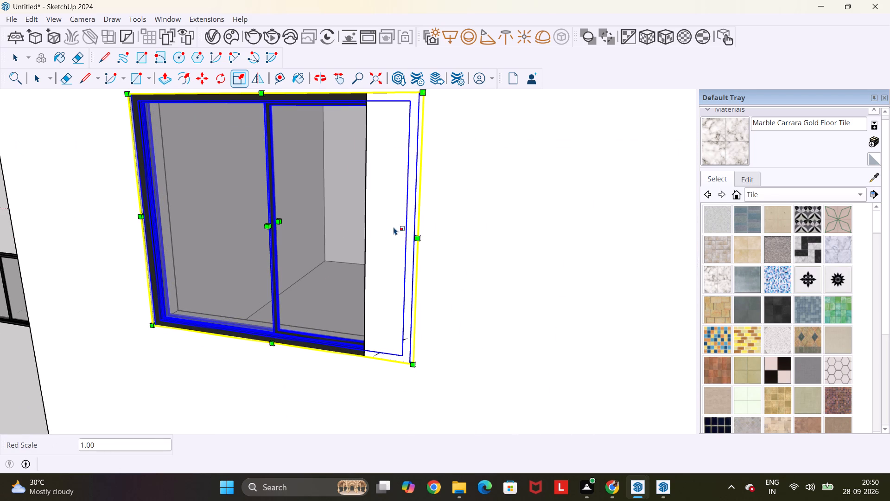
left_click_drag(423, 231, 410, 225)
left_click_drag(410, 225, 364, 213)
scroll(364, 213, "down", 5)
key("Escape")
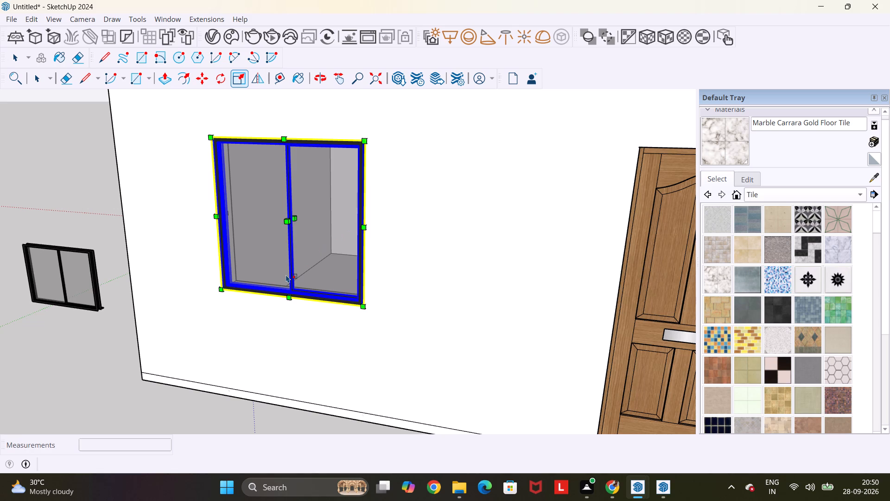
middle_click_drag(264, 276, 311, 272)
key("Escape")
key("space")
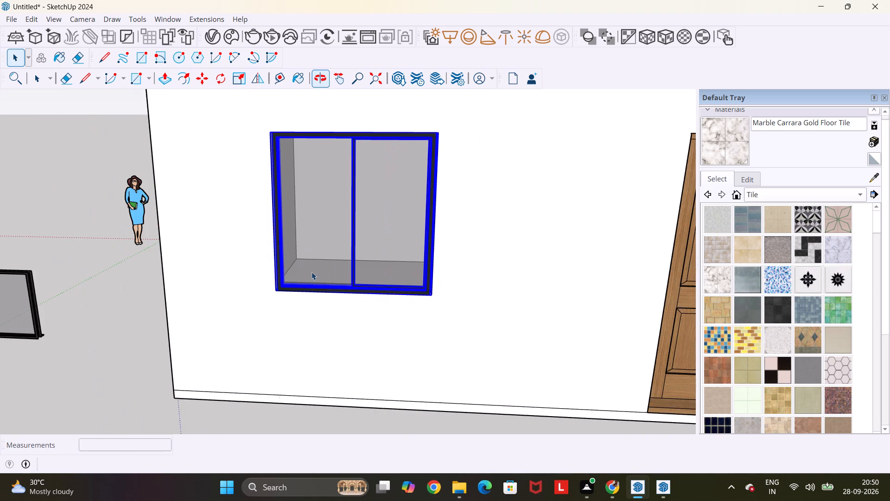
Erase the stray edges around the window and above the door on the front wall's inner faces.
scroll(340, 289, "down", 11)
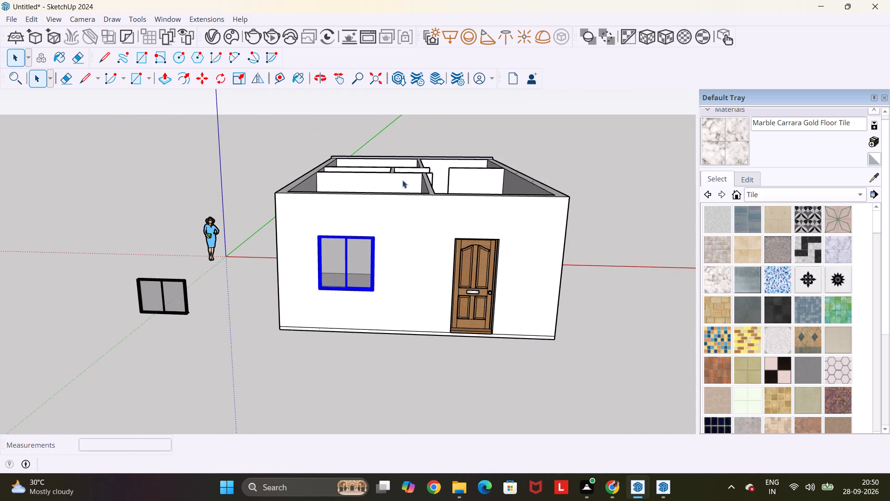
middle_click_drag(399, 193, 99, 340)
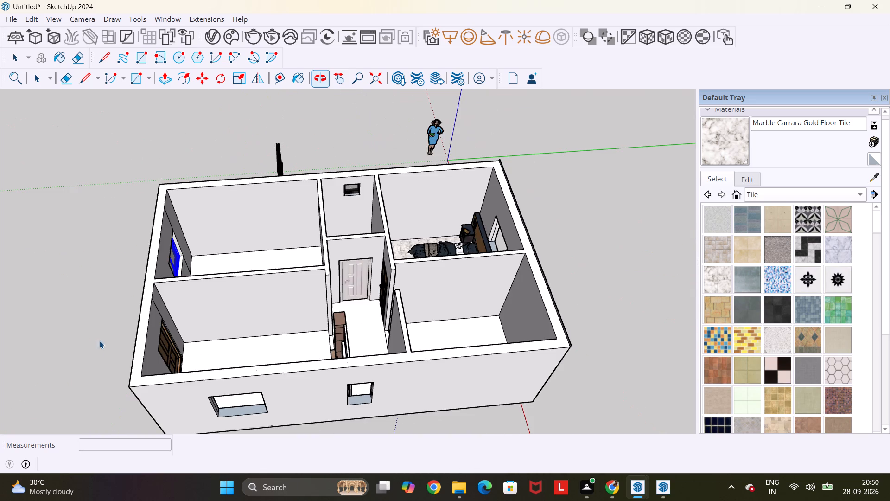
middle_click_drag(99, 340, 96, 341)
middle_click_drag(458, 238, 123, 279)
scroll(325, 141, "up", 5)
scroll(391, 96, "up", 1)
key("e")
left_click(190, 105)
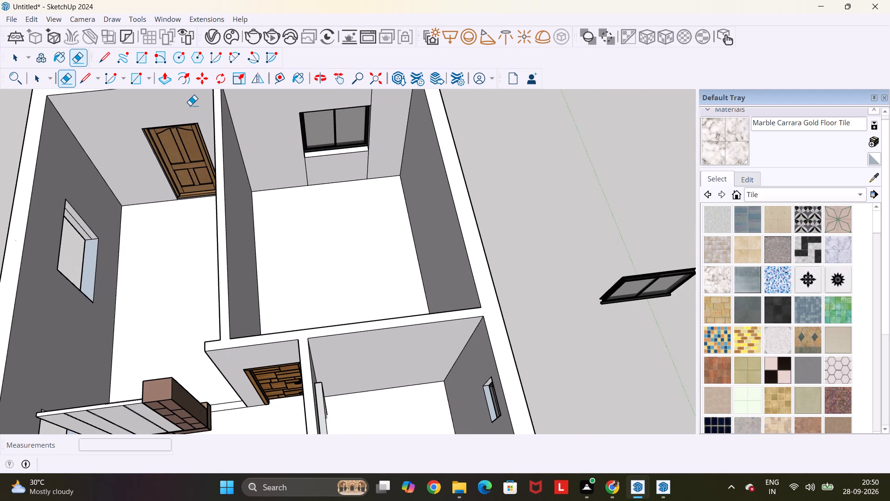
left_click_drag(376, 164, 286, 170)
left_click_drag(376, 96, 353, 95)
scroll(352, 97, "down", 5)
Switch to the bedroom model in SketchUp and copy the whole bed set with its headboard and nightstands.
left_click(640, 488)
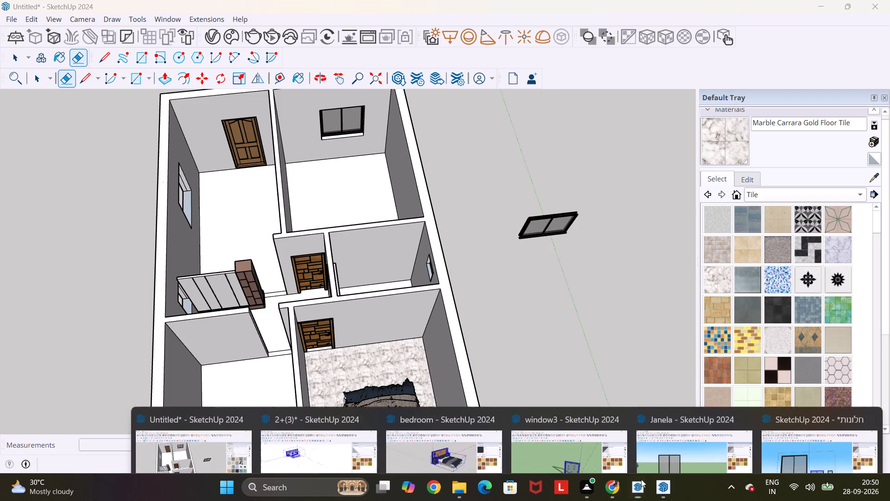
left_click(431, 435)
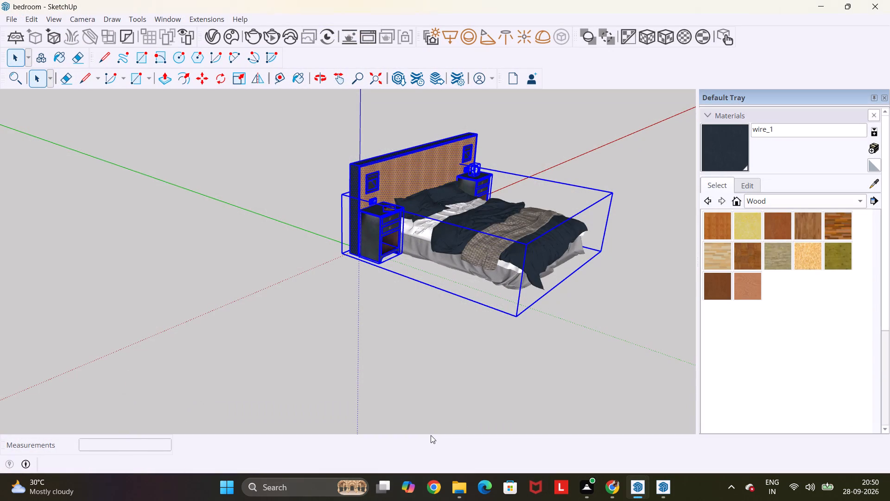
left_click_drag(644, 113, 378, 295)
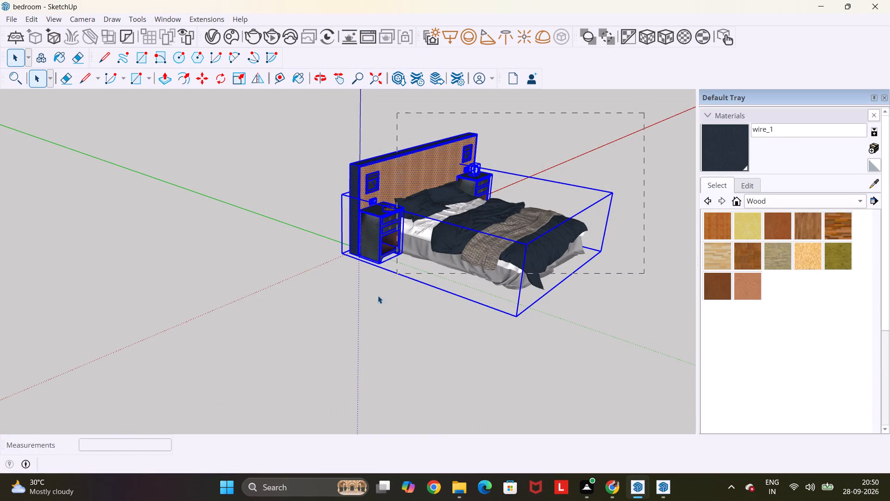
left_click_drag(378, 295, 305, 316)
key("ctrl+c")
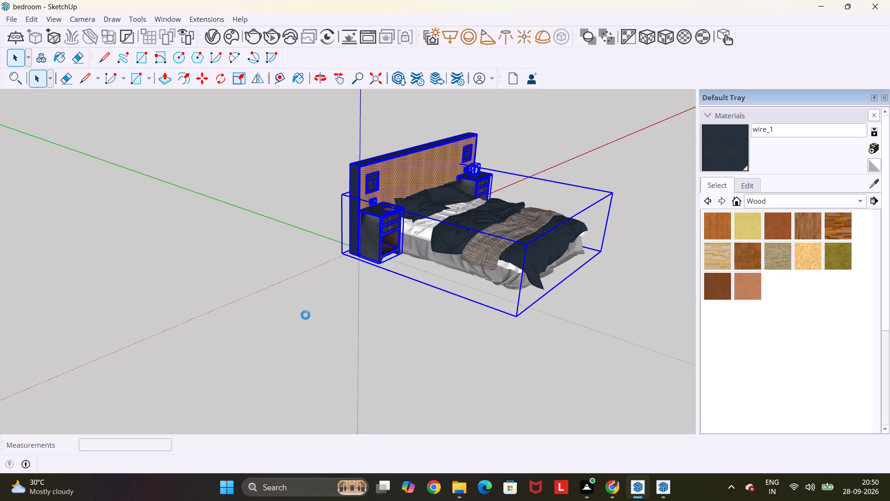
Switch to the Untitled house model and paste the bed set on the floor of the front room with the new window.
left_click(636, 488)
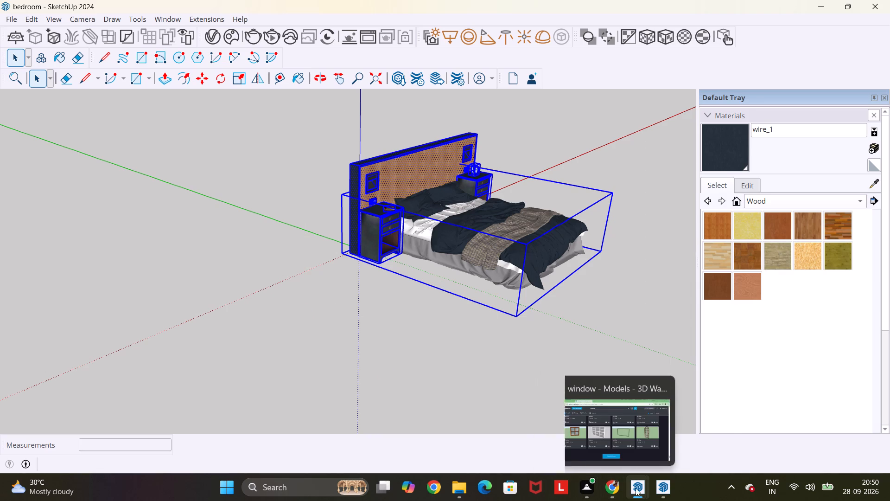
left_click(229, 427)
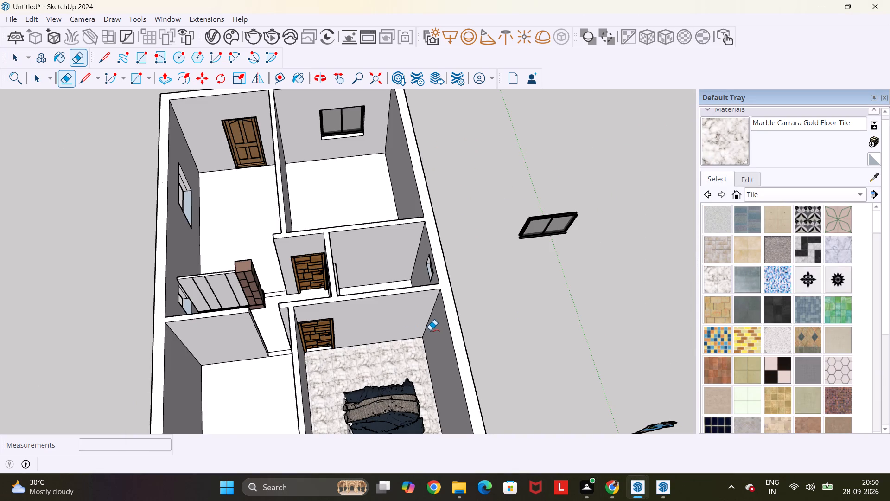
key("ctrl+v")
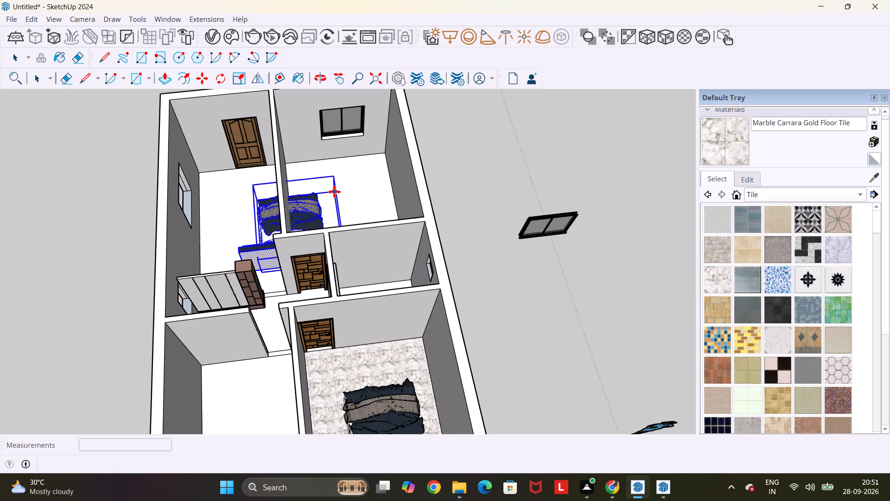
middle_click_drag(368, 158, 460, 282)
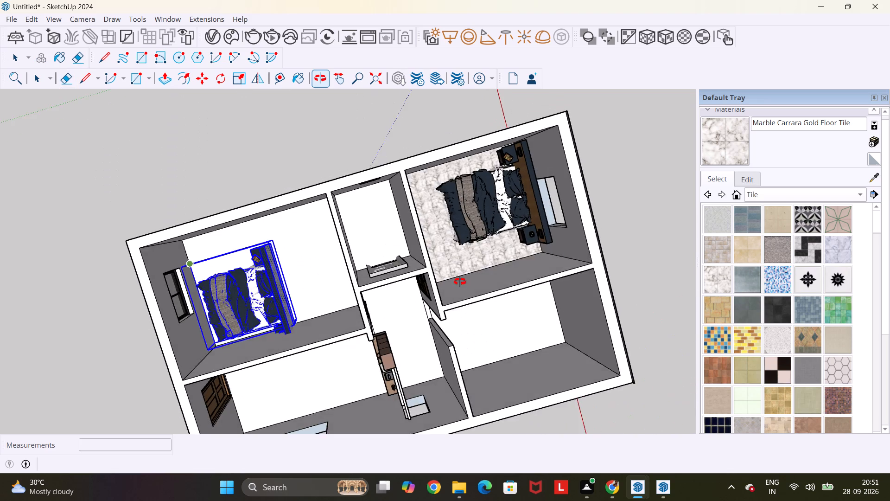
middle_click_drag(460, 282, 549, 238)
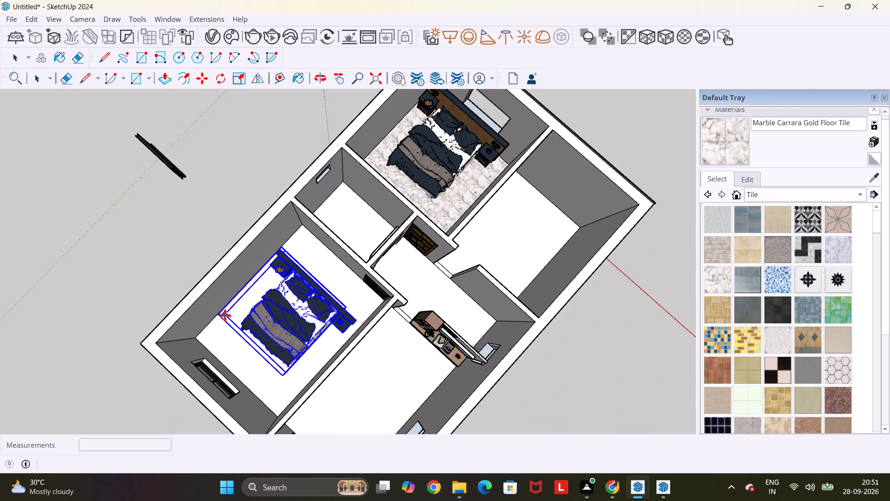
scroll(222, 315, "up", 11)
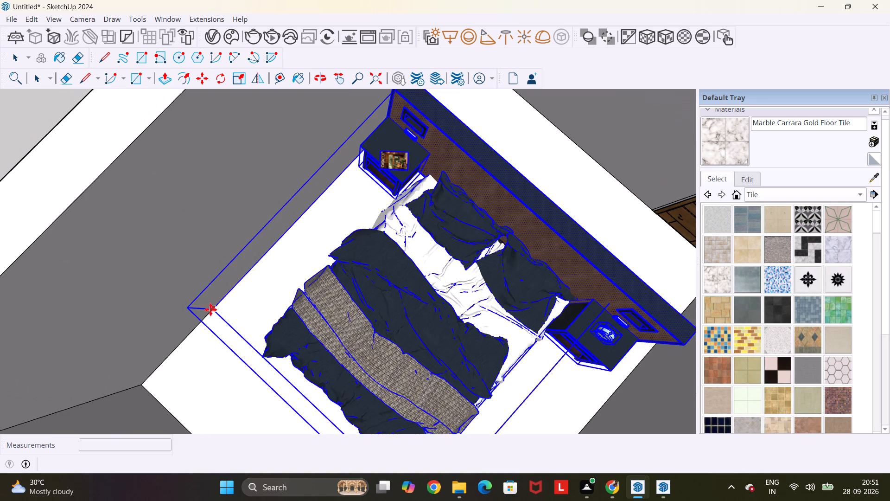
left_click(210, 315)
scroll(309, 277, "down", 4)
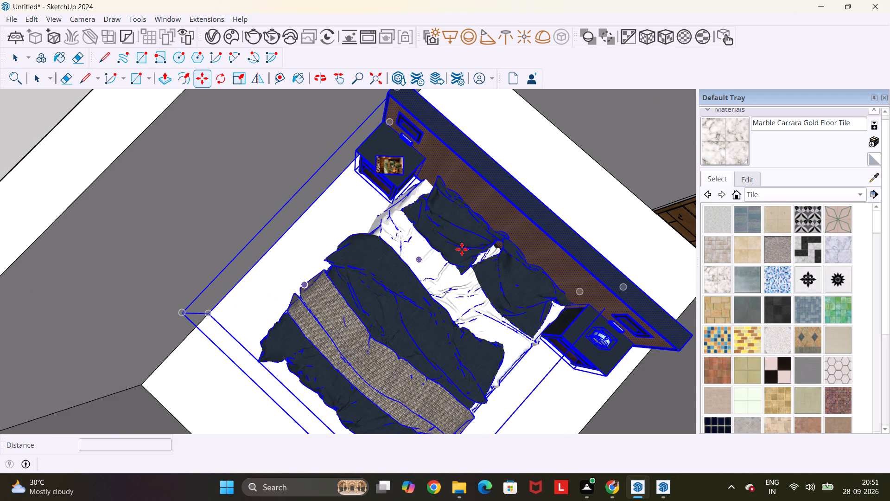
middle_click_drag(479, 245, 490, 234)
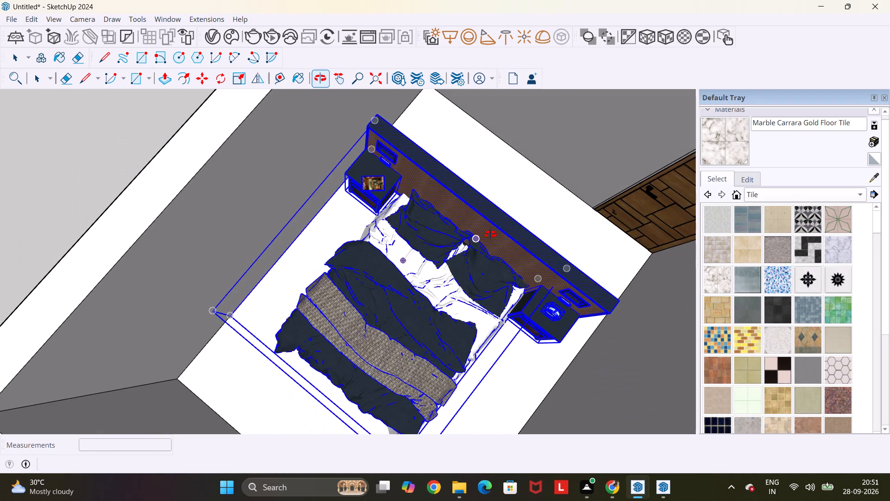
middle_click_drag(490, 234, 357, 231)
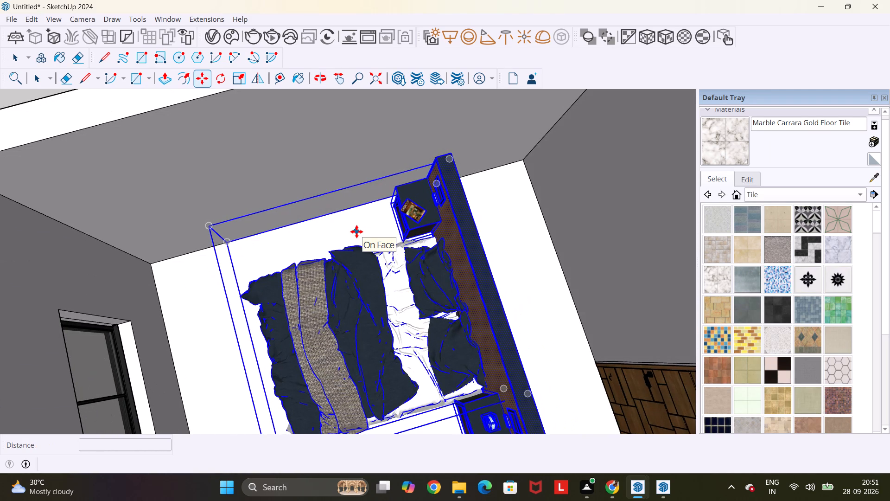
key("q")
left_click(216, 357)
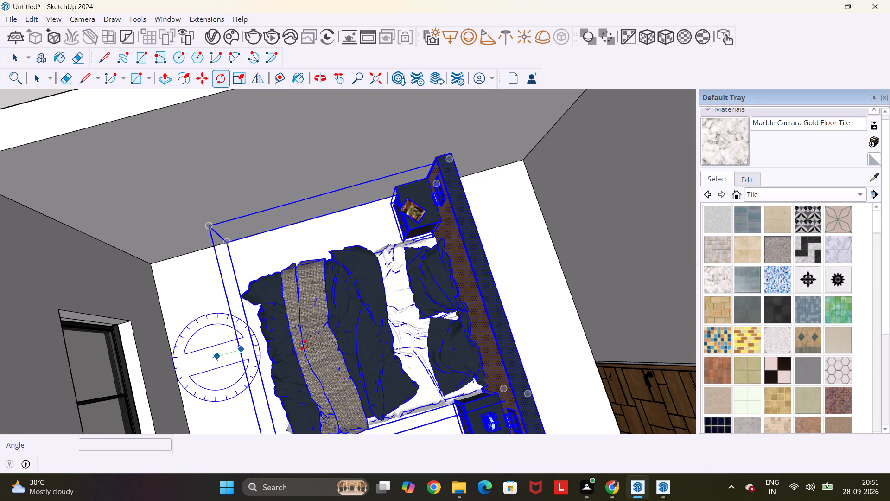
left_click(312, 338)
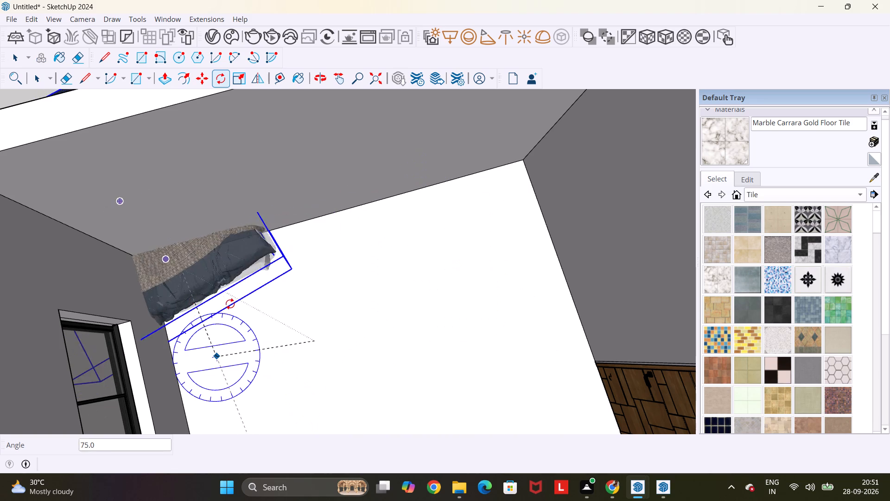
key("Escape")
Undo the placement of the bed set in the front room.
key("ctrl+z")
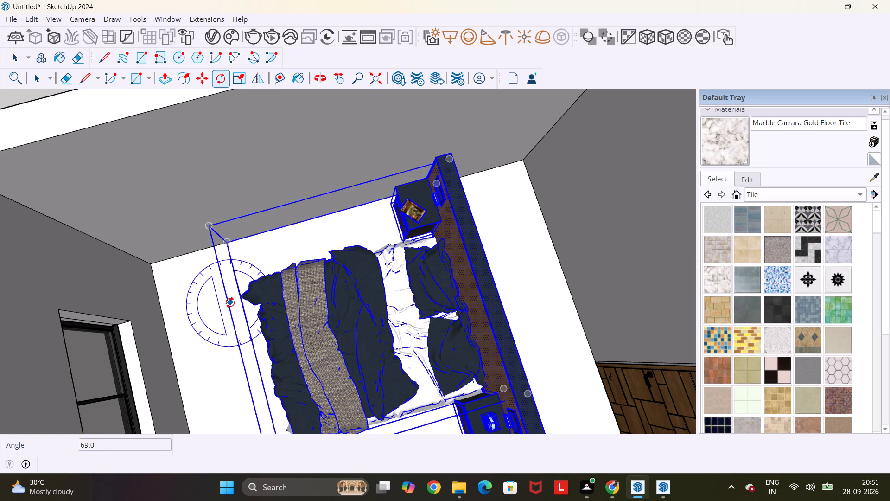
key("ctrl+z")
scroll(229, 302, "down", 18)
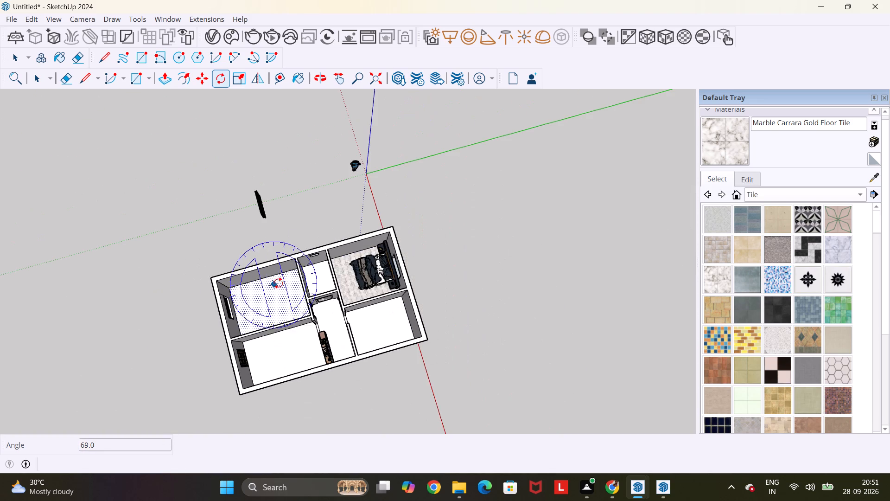
Paste the bed set on the ground outside the house near the origin and rotate it 90 degrees.
middle_click_drag(551, 264, 453, 225)
key("ctrl+v")
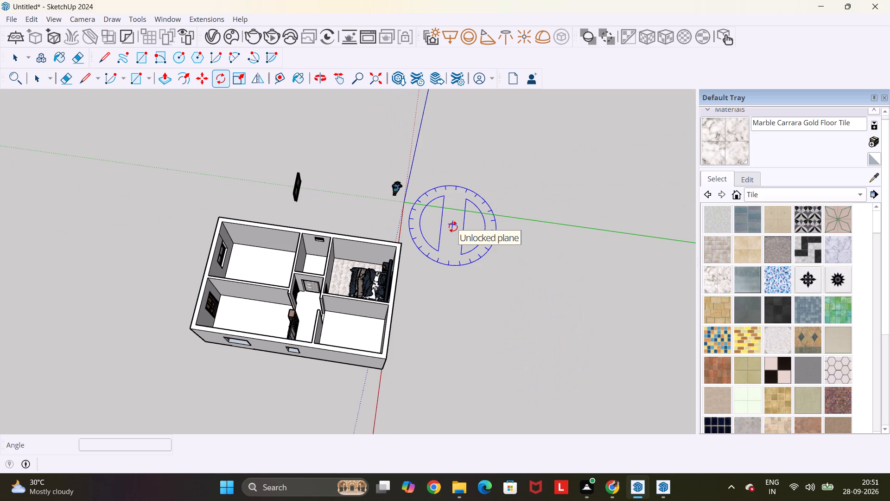
scroll(459, 188, "up", 5)
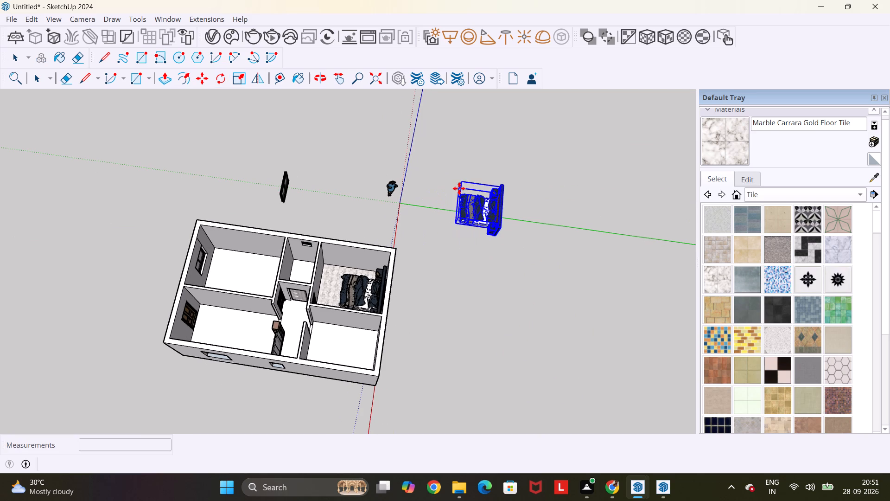
left_click(459, 192)
key("q")
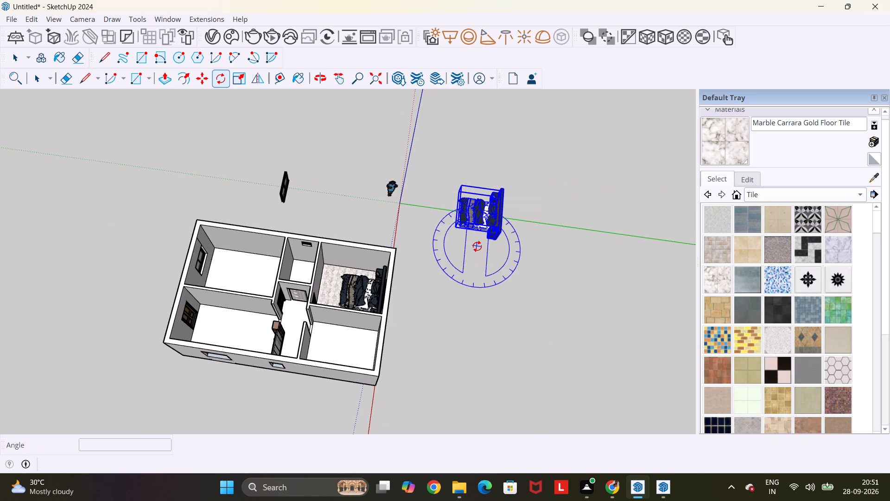
left_click(475, 249)
left_click(564, 258)
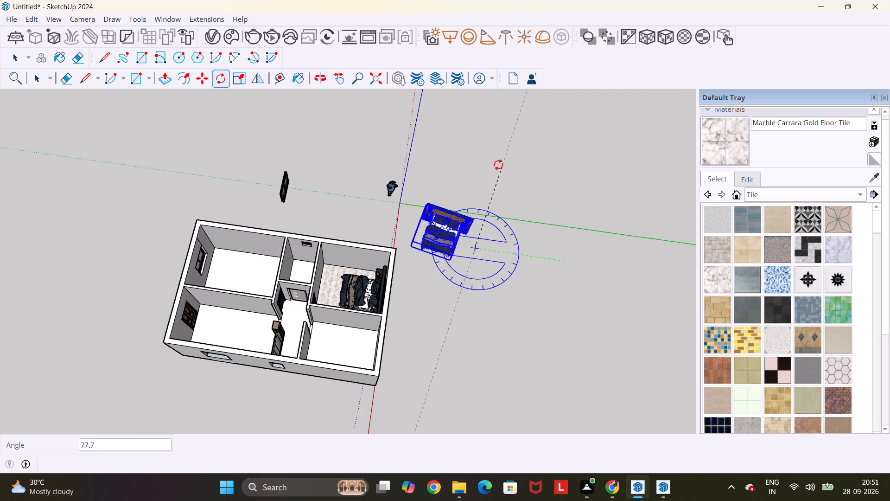
left_click(481, 160)
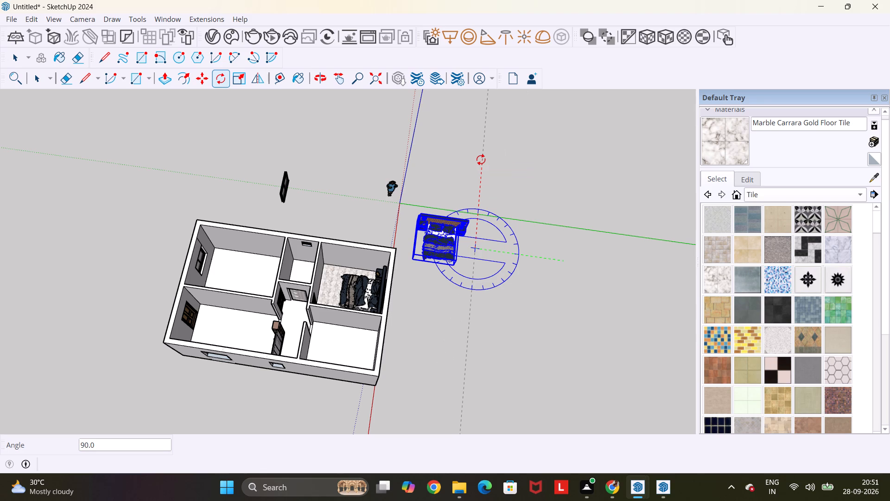
Scale the bed set outside the house to about 0.65 along green and 0.55 along red.
scroll(481, 160, "up", 3)
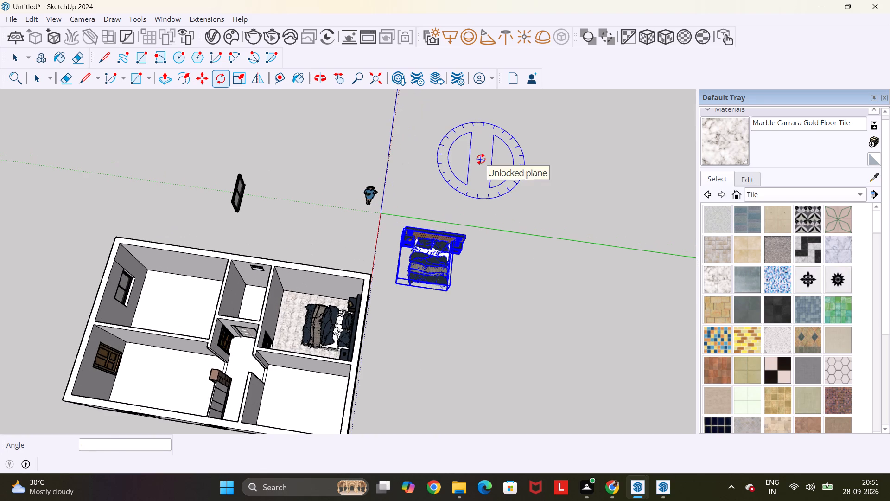
key("s")
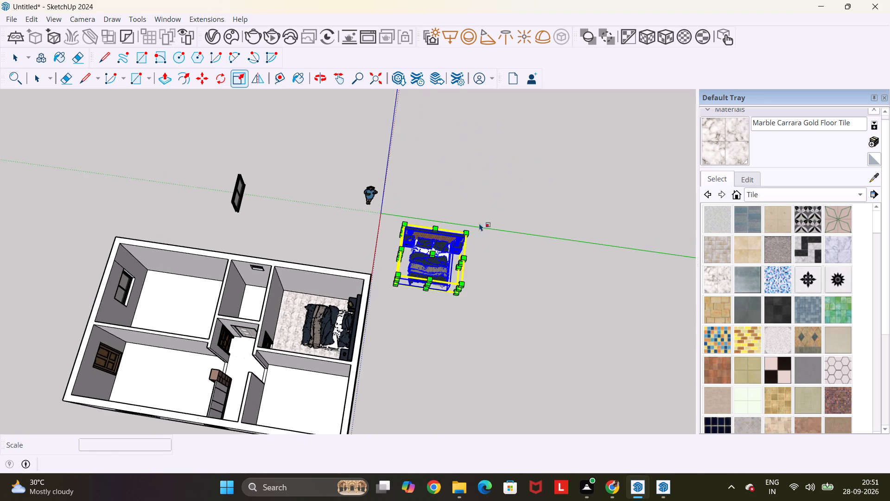
scroll(479, 224, "up", 5)
scroll(465, 262, "up", 4)
left_click(448, 286)
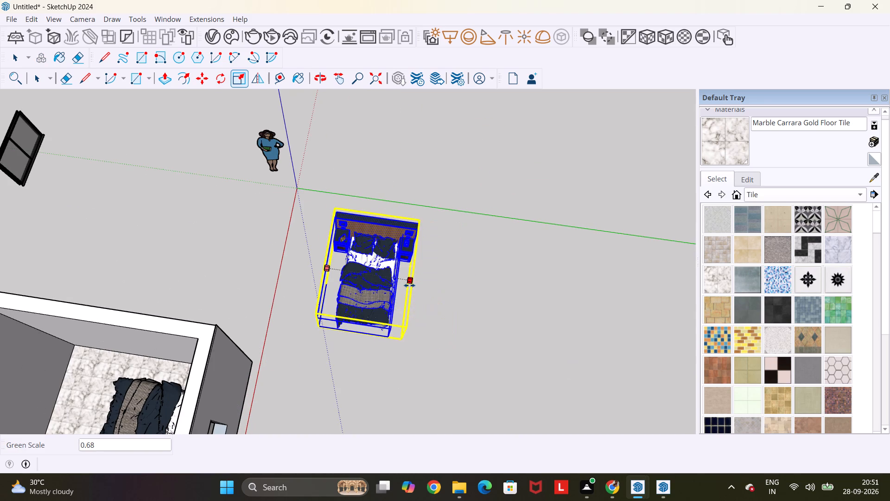
left_click(406, 284)
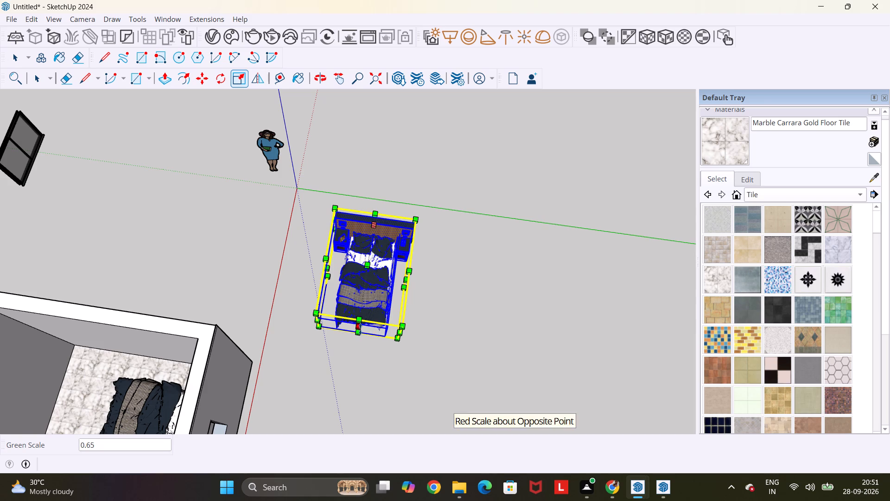
left_click(361, 324)
scroll(380, 301, "down", 6)
key("Escape")
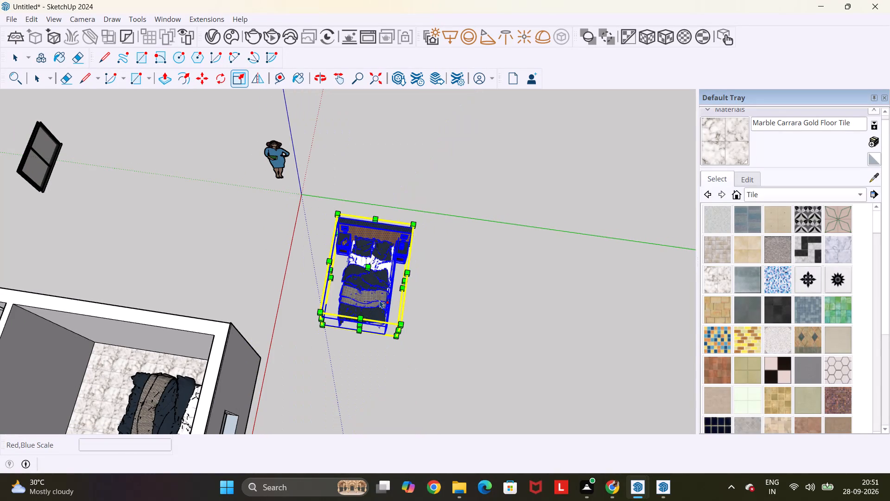
left_click(362, 328)
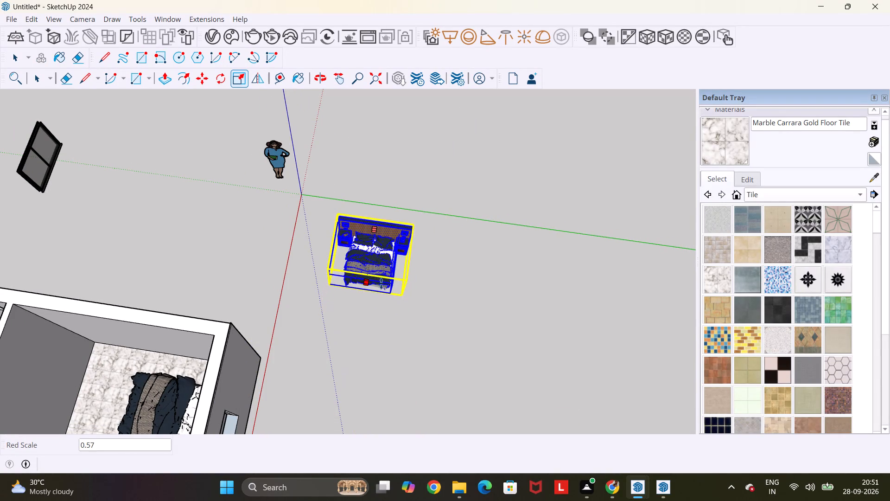
left_click(381, 283)
Copy the scaled bed set and paste it on the front room's floor, headboard toward the long outer wall.
key("ctrl+c")
scroll(388, 276, "down", 12)
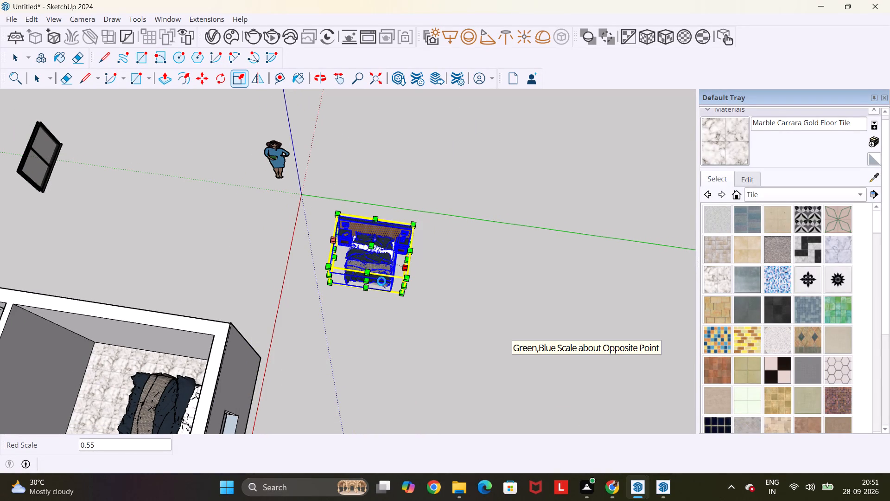
scroll(381, 281, "down", 4)
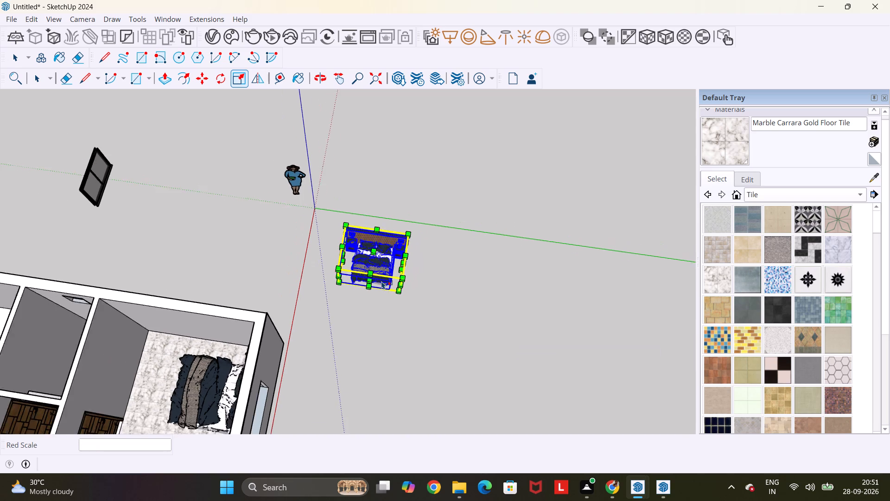
scroll(381, 281, "down", 8)
scroll(200, 296, "up", 10)
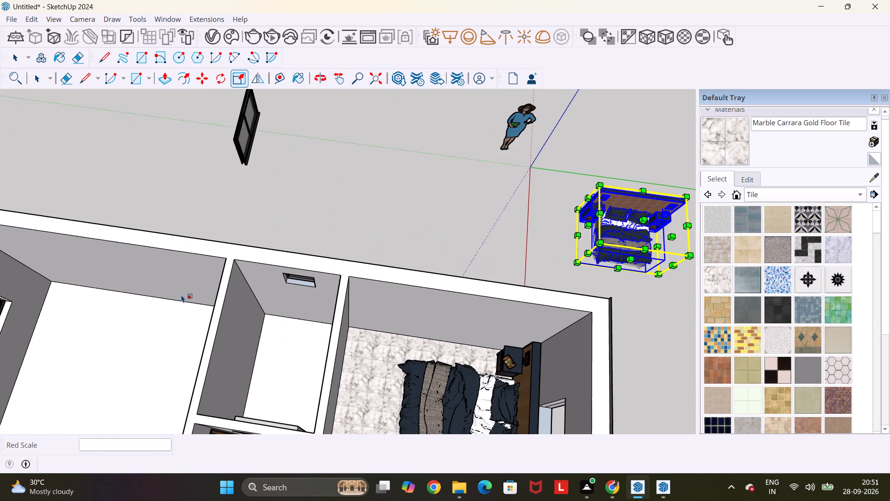
key("ctrl+v")
middle_click_drag(119, 326, 232, 295, "shift")
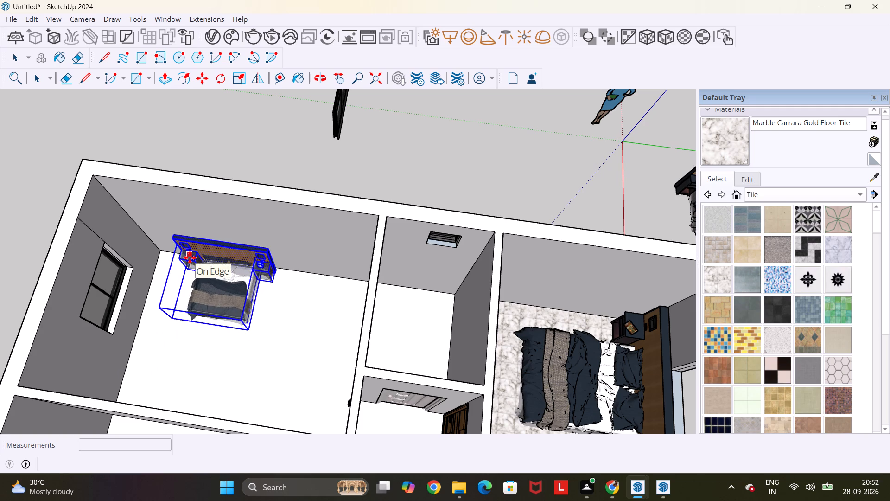
left_click(190, 254)
Scale the front room's bed set to about 1.69 along red and 1.25 along green.
key("s")
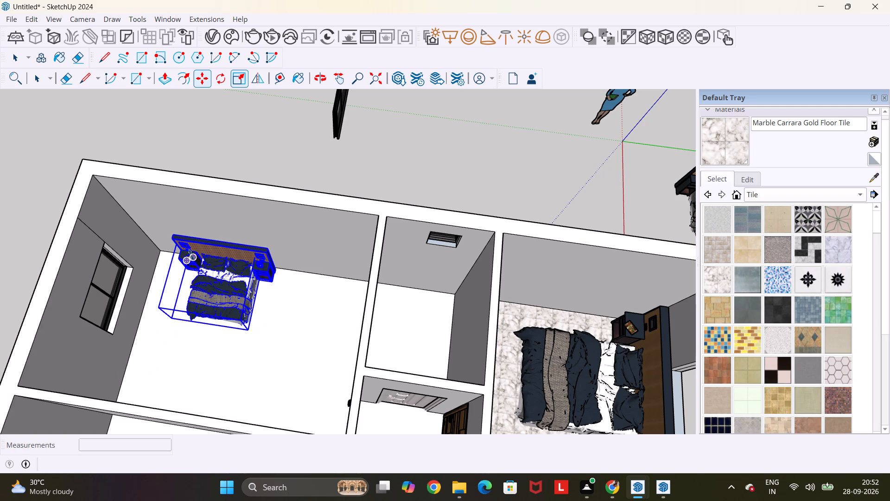
left_click(208, 318)
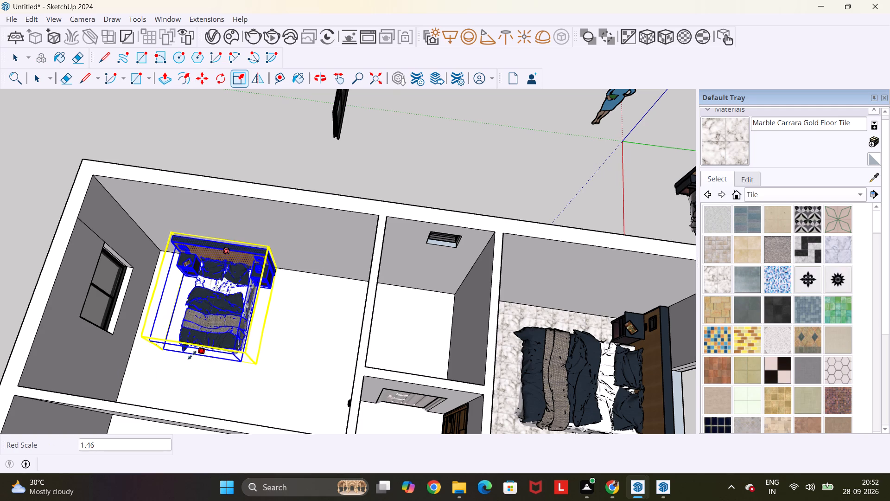
left_click(188, 366)
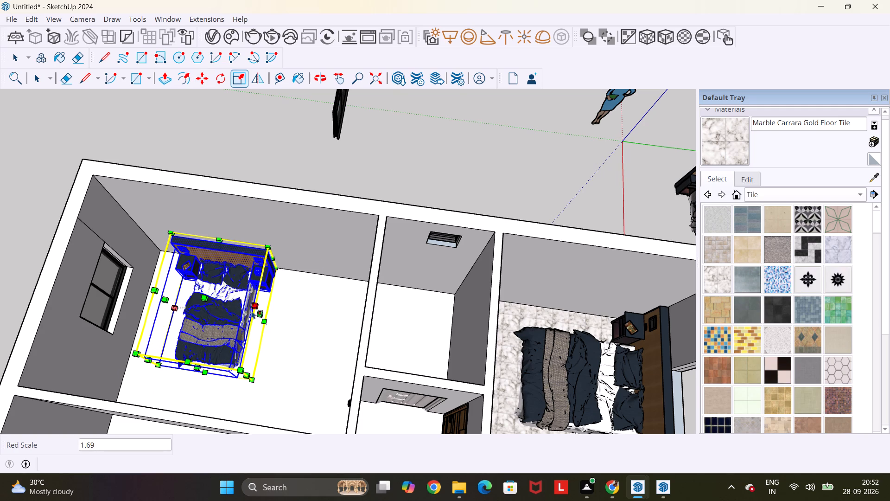
left_click(259, 315)
left_click(285, 321)
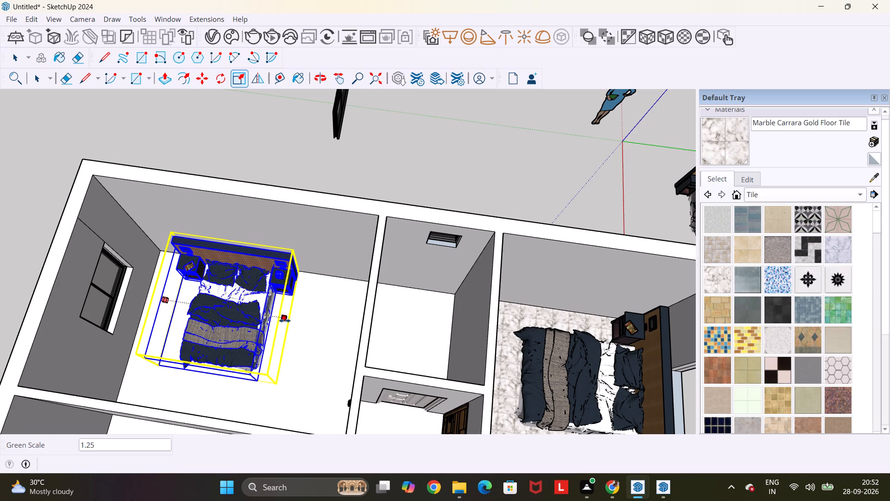
Move the bed set about 4 11/16" from the headboard's lower back corner to sit flush against the wall.
middle_click_drag(197, 279, 316, 235)
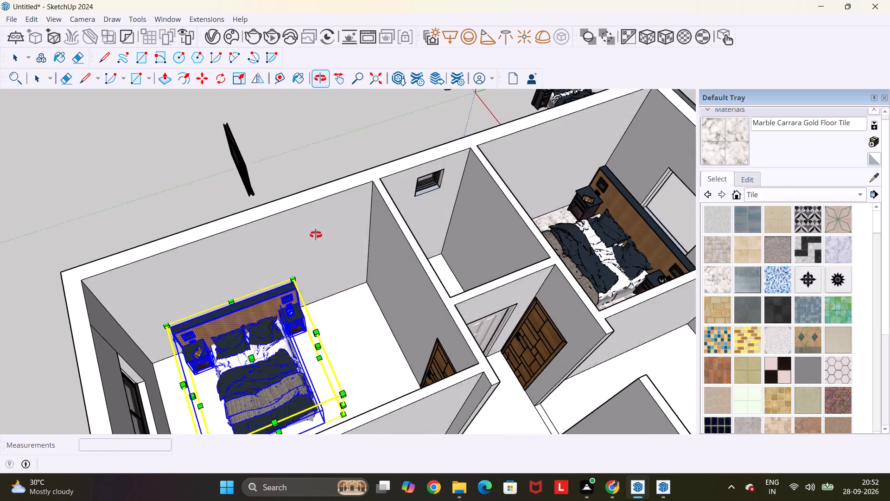
middle_click_drag(316, 235, 244, 243)
scroll(244, 243, "up", 3)
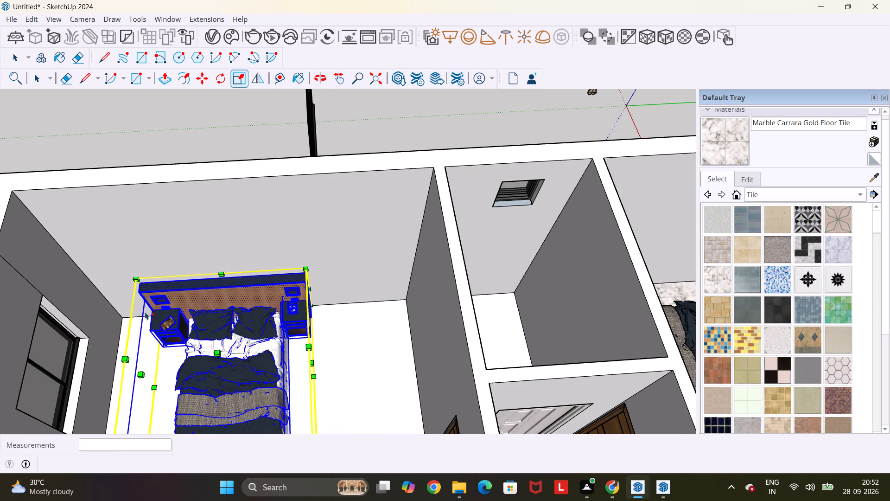
key("m")
scroll(137, 330, "up", 5)
middle_click_drag(126, 325, 308, 230)
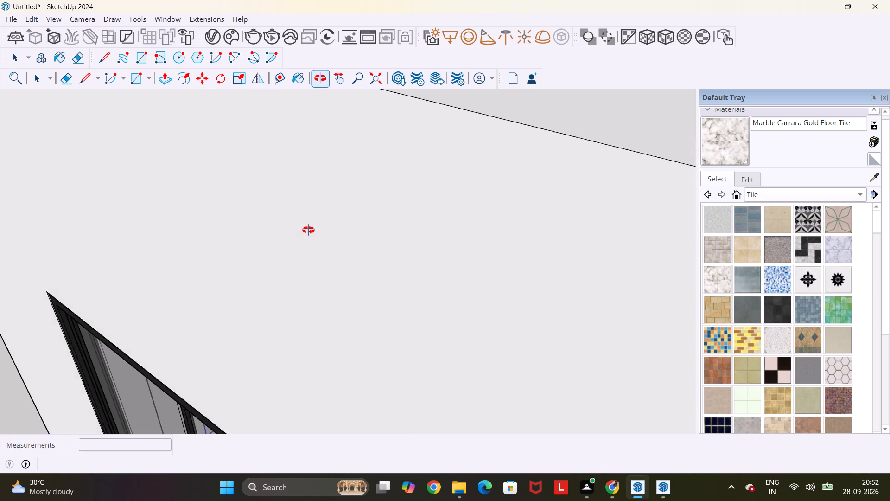
middle_click_drag(308, 230, 247, 284)
scroll(247, 284, "up", 4)
middle_click_drag(178, 390, 242, 352, "shift")
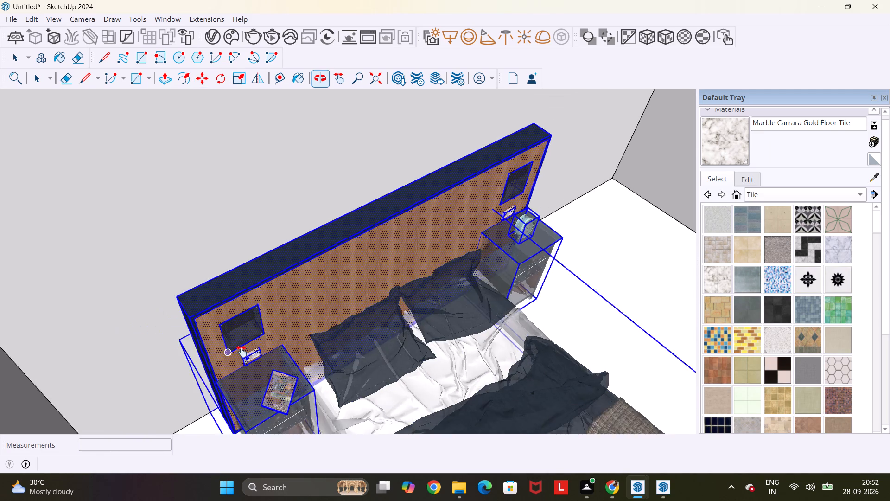
middle_click_drag(242, 352, 294, 291, "shift")
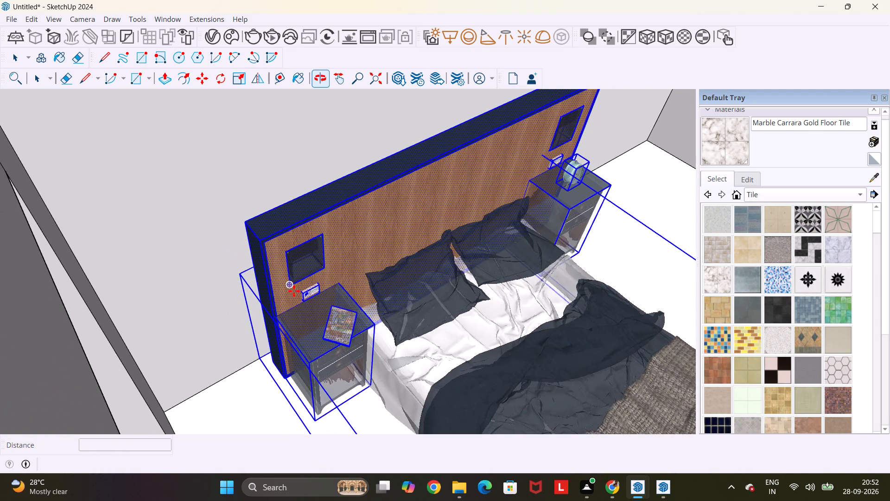
scroll(262, 363, "up", 15)
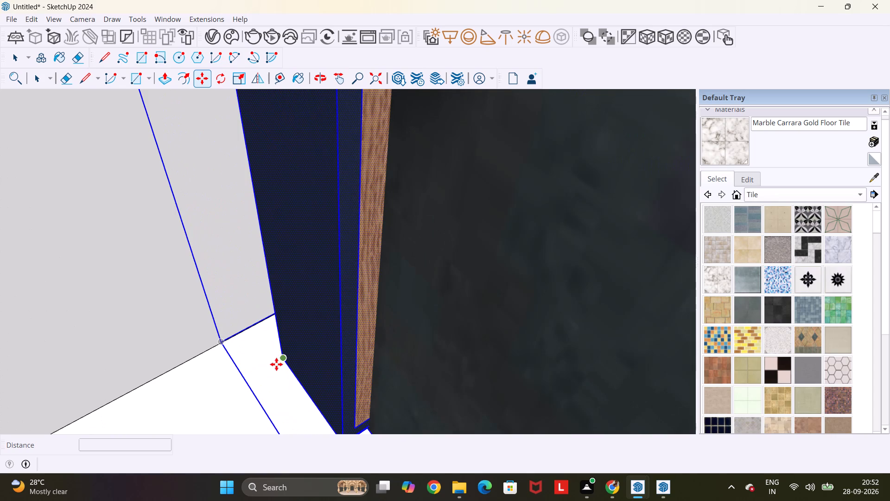
left_click(283, 356)
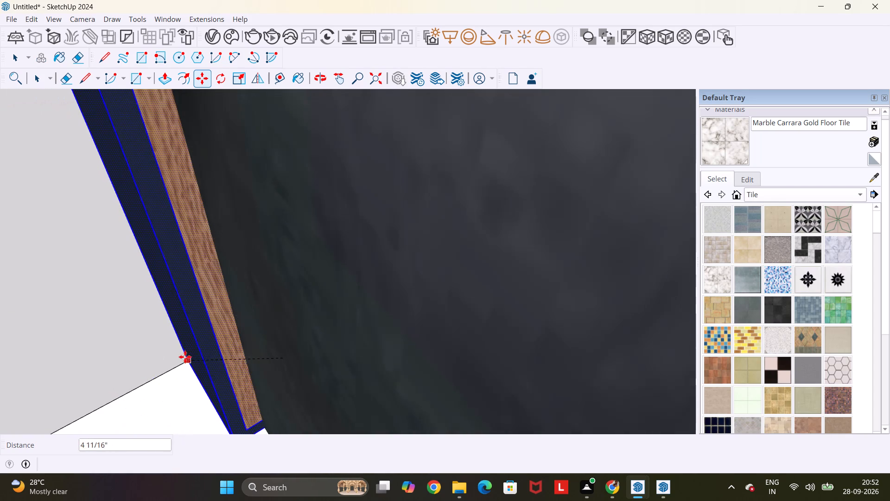
left_click(185, 357)
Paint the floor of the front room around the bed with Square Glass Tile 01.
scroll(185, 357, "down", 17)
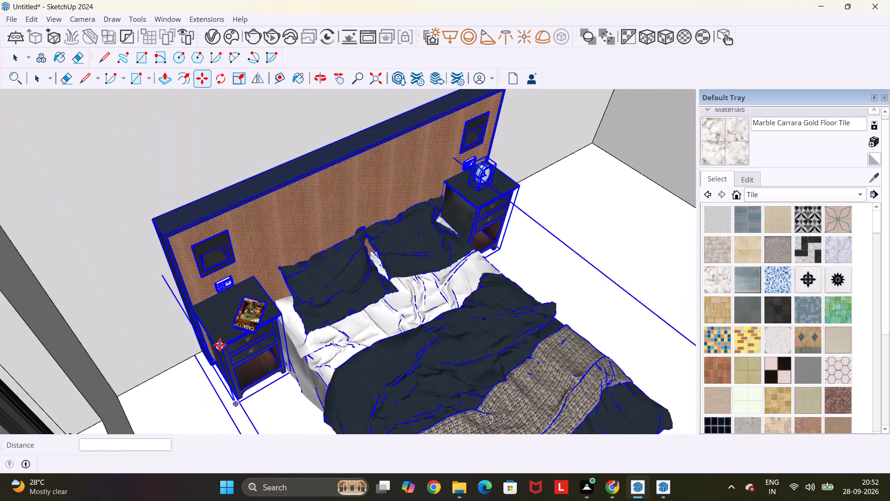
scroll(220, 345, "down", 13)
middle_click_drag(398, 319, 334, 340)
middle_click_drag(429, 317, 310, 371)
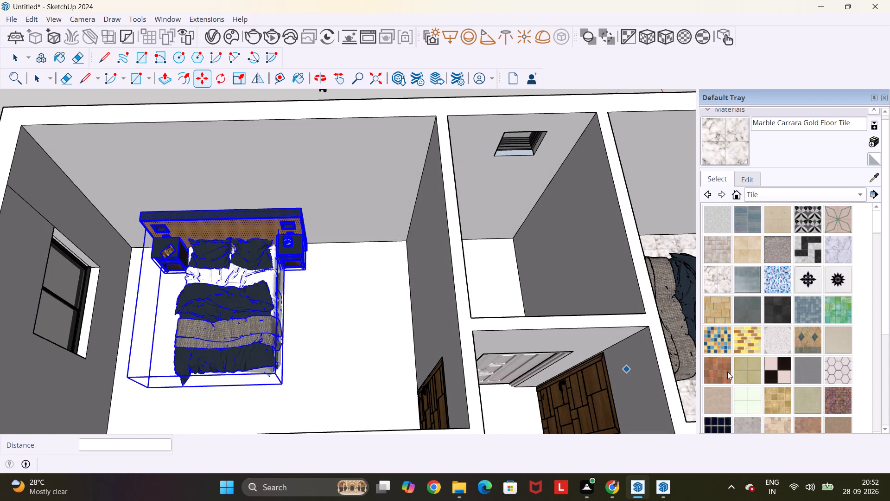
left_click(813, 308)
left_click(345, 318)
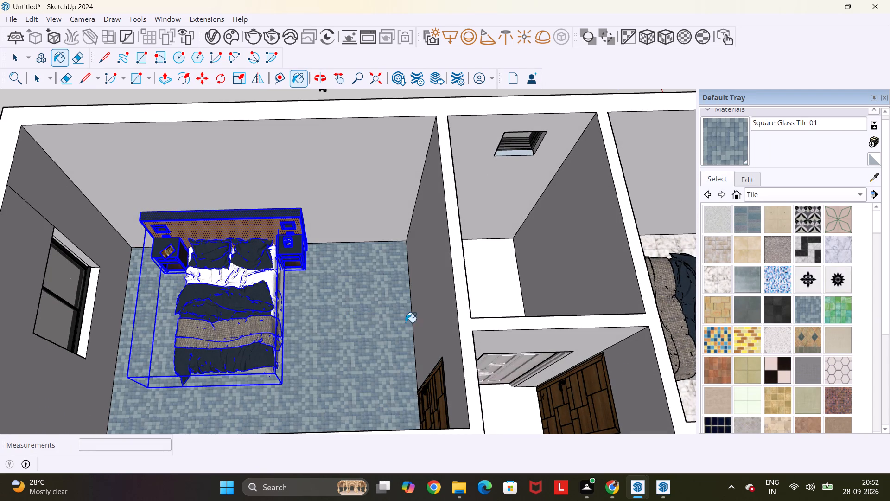
Paint the front room's floor with the Concrete Pavers Block Multi material.
left_click(846, 226)
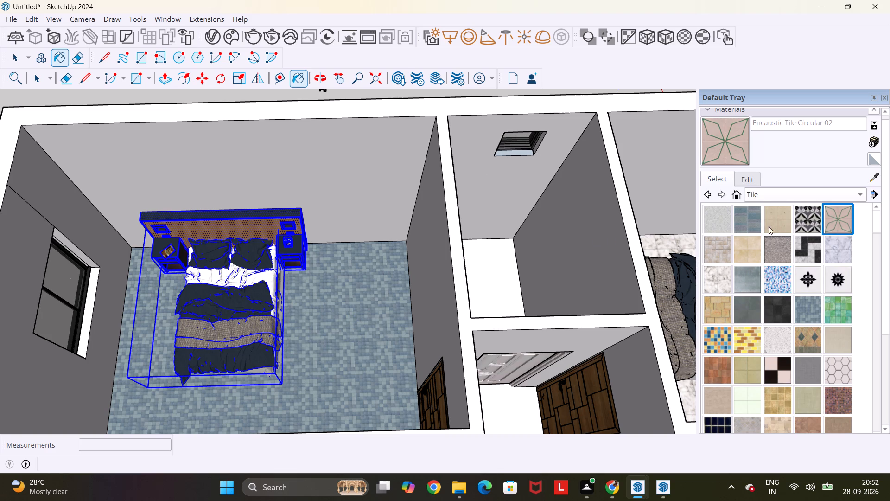
left_click(747, 218)
left_click(307, 295)
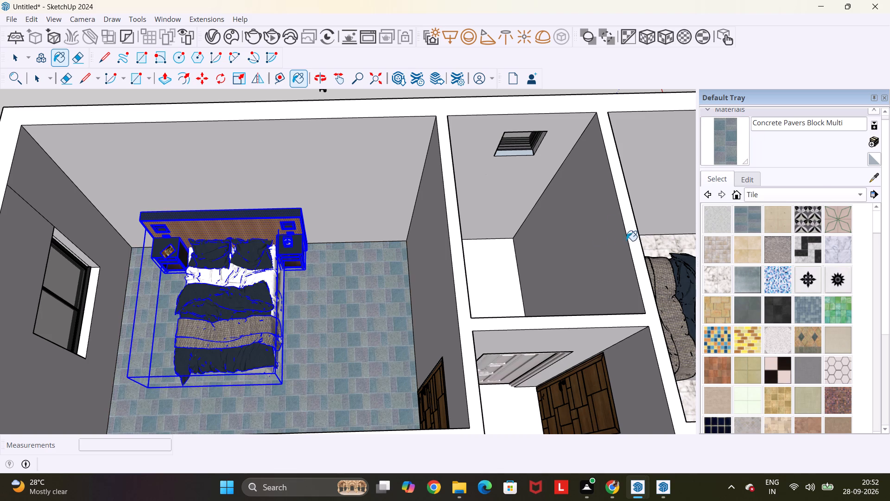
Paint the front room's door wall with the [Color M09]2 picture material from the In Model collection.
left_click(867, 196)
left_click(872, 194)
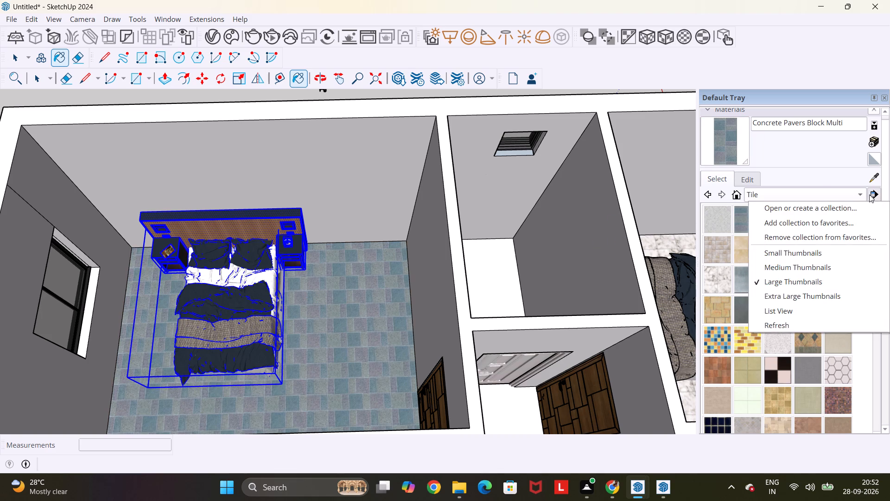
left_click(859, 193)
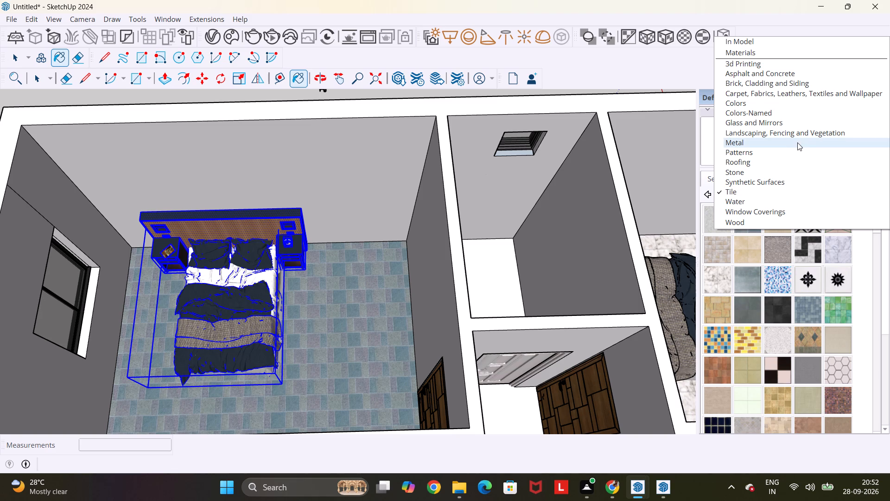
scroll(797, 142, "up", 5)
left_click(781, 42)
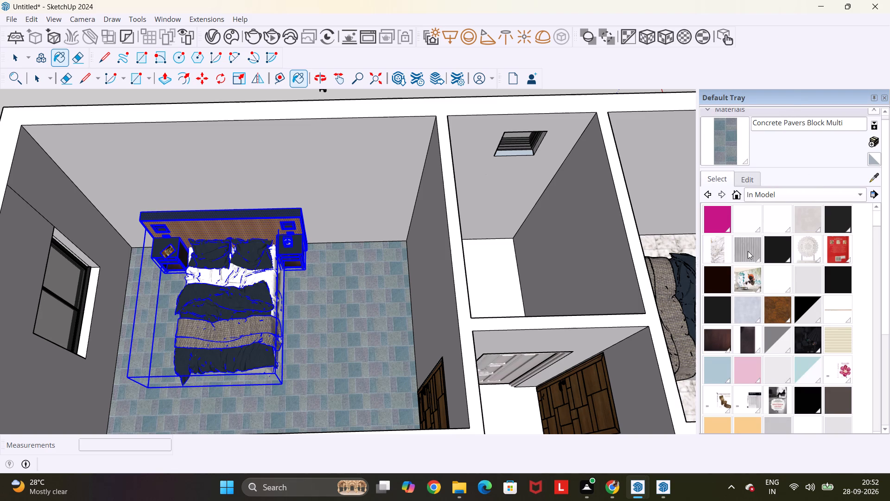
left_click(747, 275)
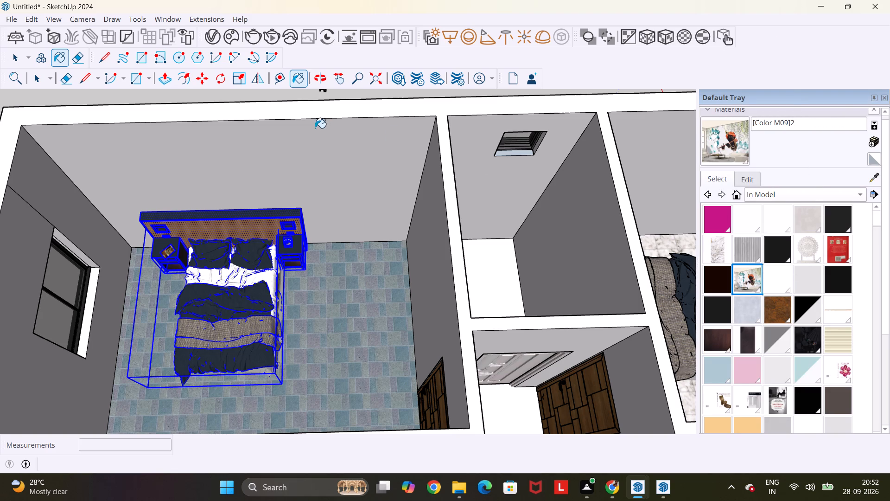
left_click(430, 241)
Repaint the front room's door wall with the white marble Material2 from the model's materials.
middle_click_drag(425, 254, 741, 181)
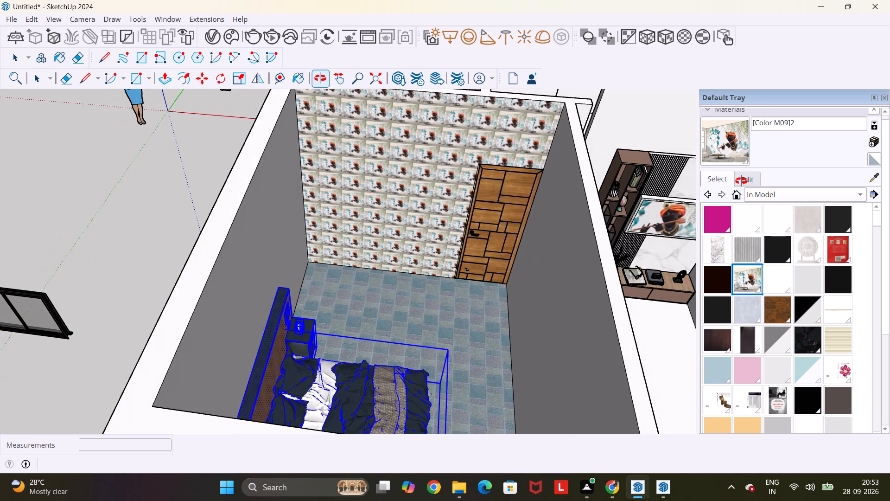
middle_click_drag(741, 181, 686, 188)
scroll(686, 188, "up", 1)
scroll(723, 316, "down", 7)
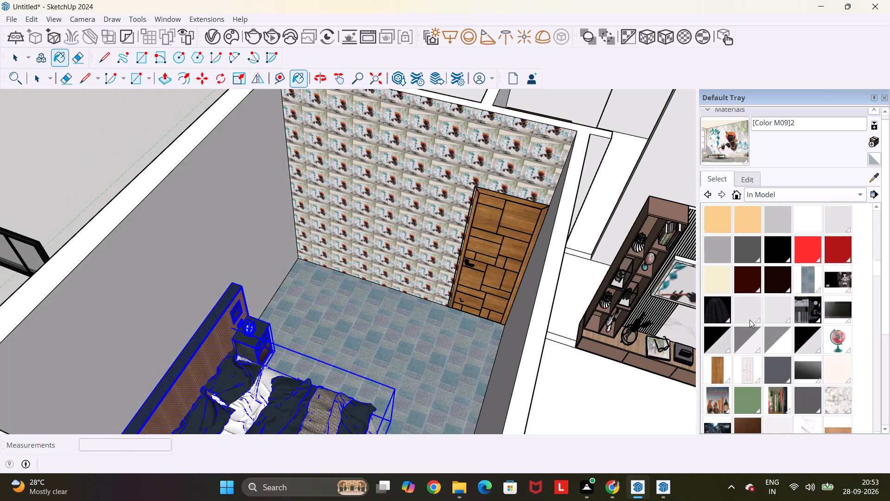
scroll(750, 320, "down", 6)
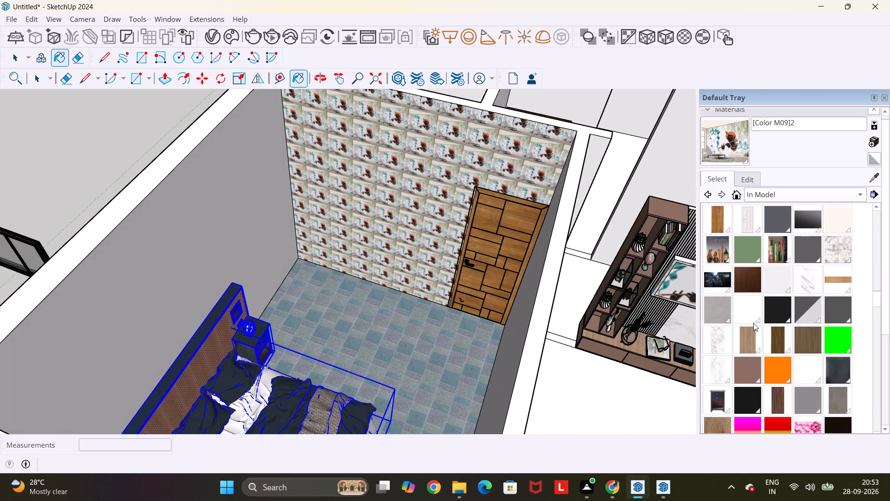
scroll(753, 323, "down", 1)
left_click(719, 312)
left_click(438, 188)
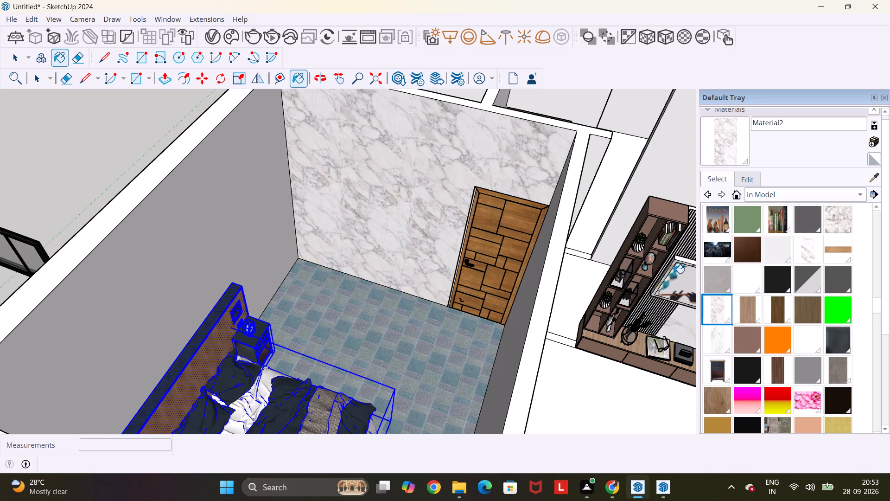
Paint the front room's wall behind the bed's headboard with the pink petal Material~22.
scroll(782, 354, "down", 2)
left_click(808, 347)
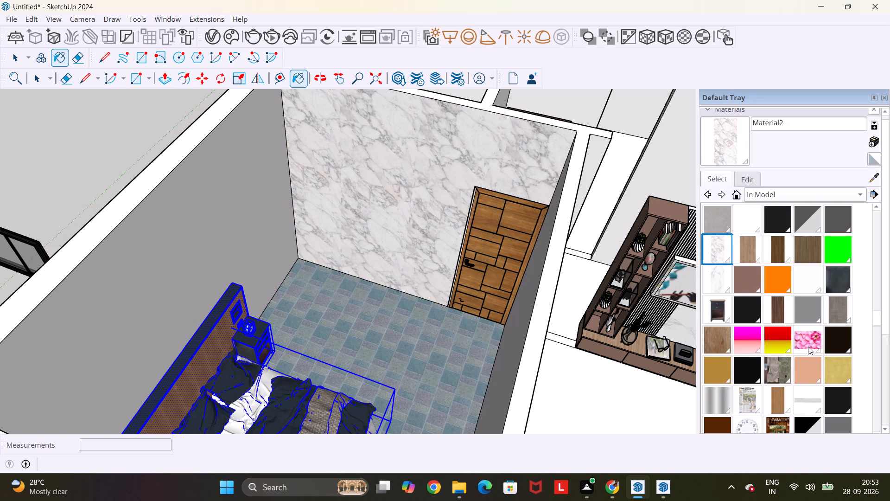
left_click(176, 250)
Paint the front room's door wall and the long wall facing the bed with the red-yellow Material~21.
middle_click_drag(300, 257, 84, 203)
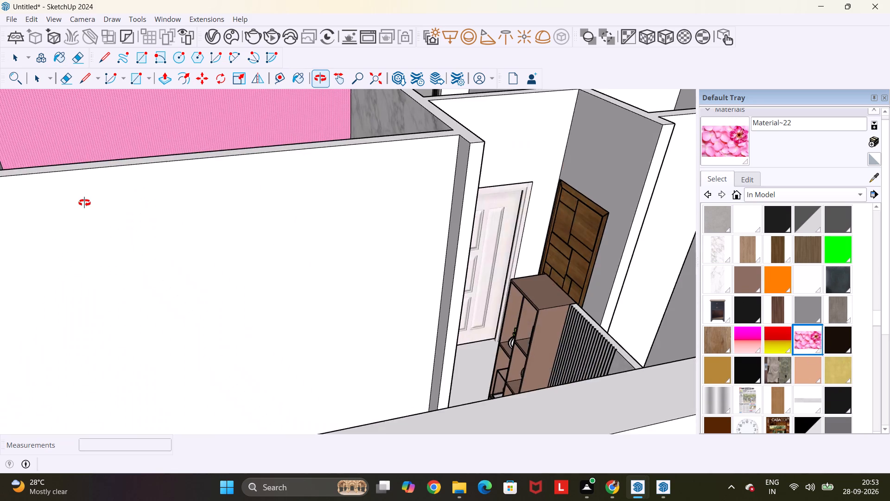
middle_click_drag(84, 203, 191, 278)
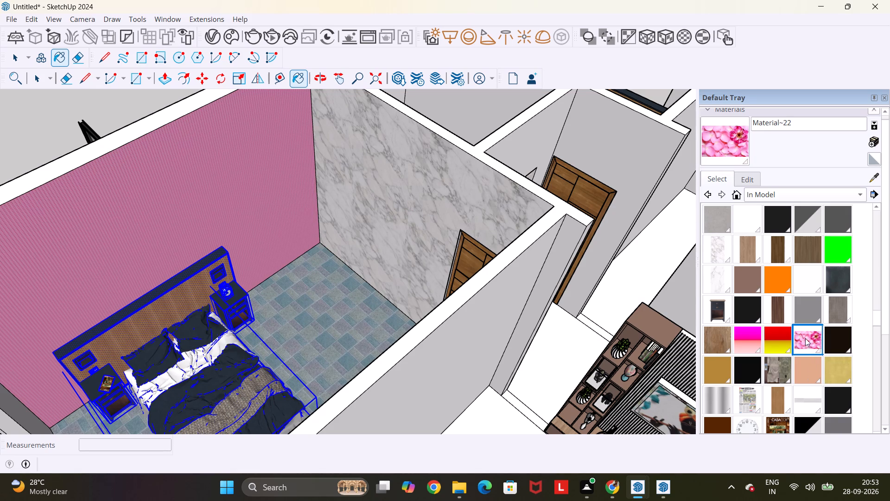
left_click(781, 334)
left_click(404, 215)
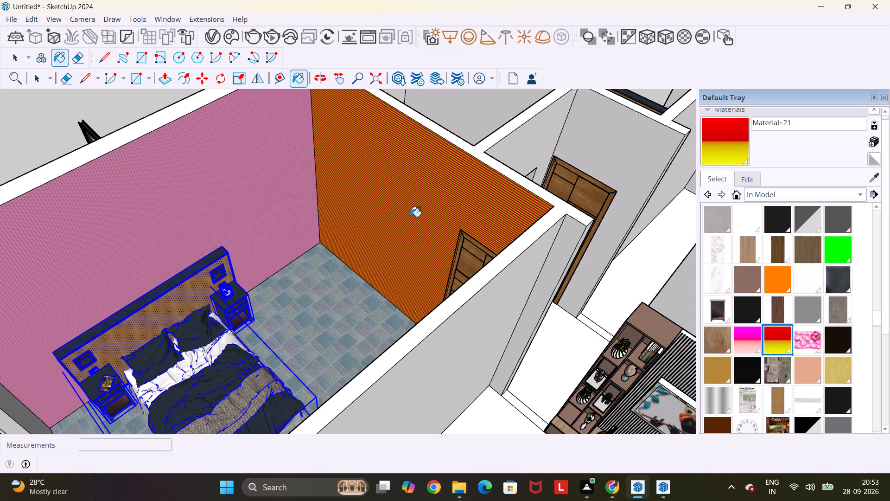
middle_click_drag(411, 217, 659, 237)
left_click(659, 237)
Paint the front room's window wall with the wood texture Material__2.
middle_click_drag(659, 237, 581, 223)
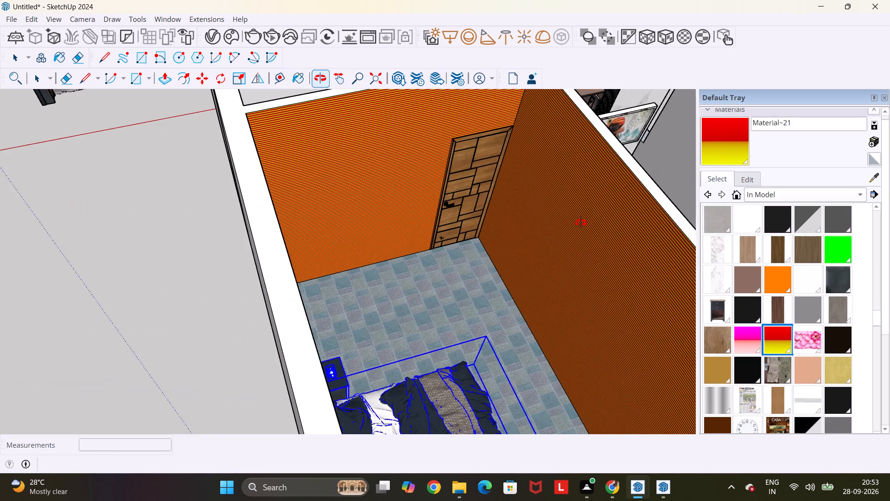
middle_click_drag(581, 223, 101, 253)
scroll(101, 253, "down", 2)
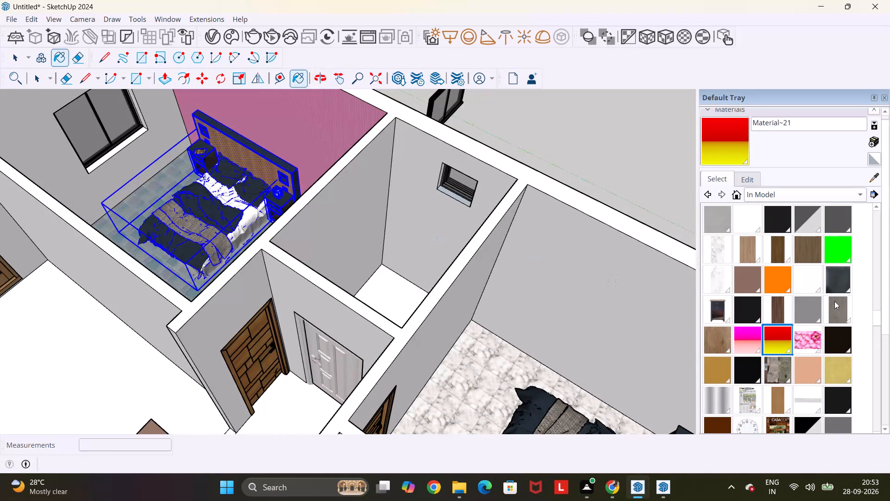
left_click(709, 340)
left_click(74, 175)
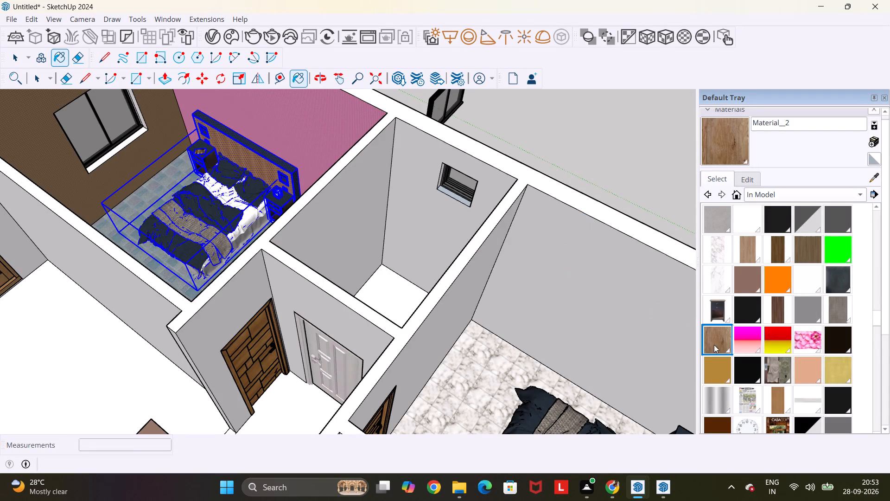
Paint the front room's window wall, headboard wall and door wall with the magenta-pink Material~20.
left_click(750, 340)
left_click(51, 141)
middle_click_drag(54, 143, 54, 145)
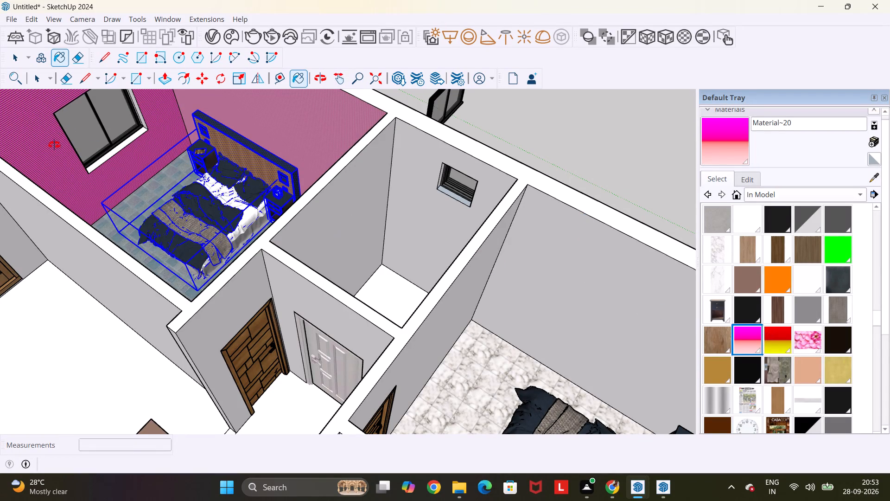
middle_click_drag(54, 145, 251, 164)
left_click(251, 164)
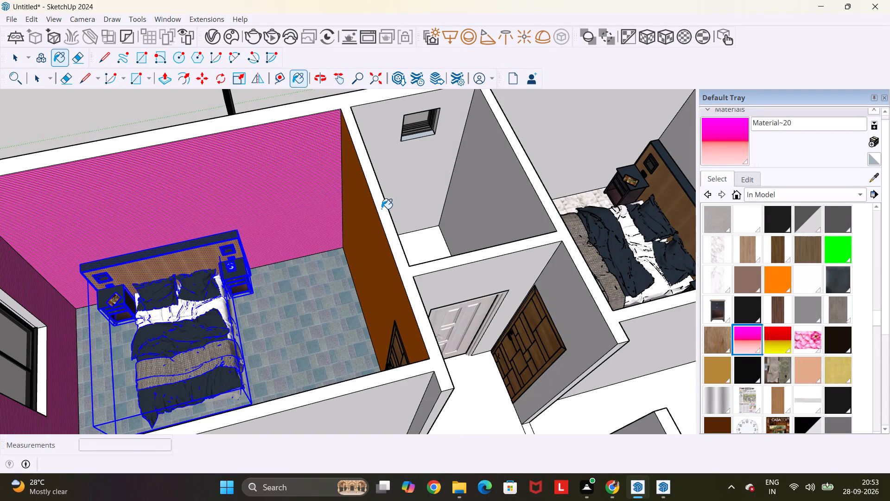
left_click(367, 211)
Paint the long wall facing the foot of the bed with the pink petal Material~22.
middle_click_drag(363, 212, 782, 238)
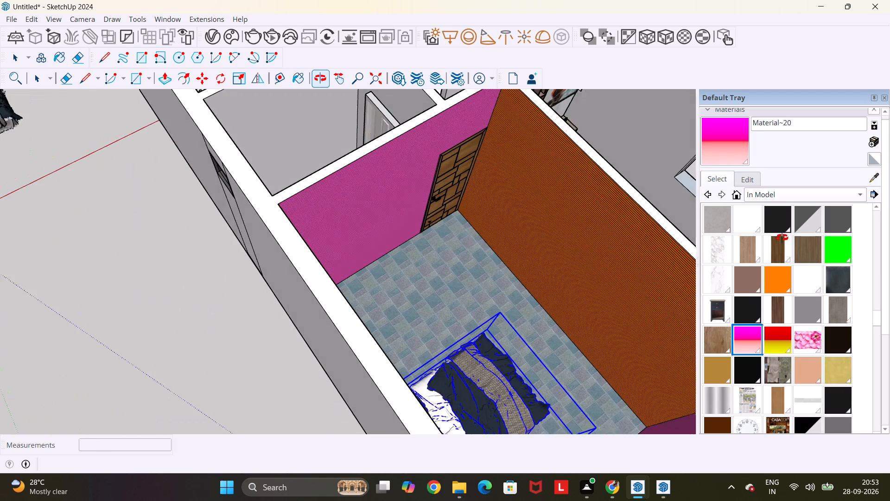
middle_click_drag(782, 238, 783, 238)
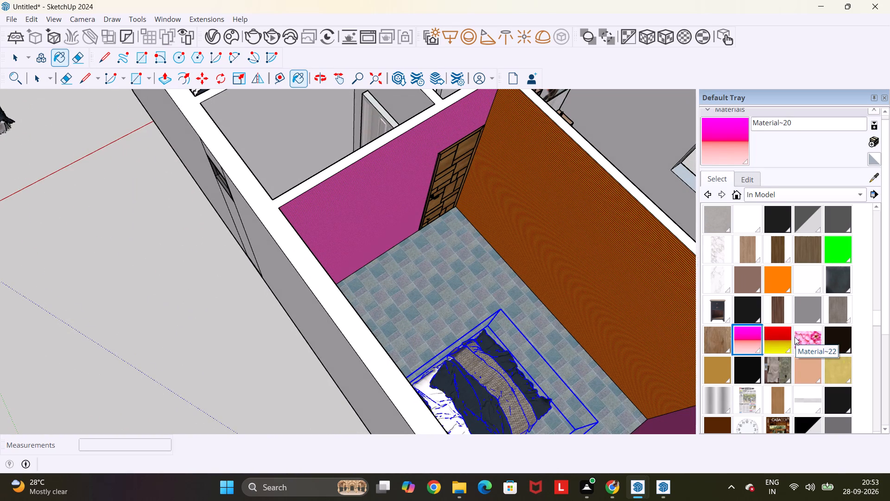
left_click(810, 336)
left_click(559, 212)
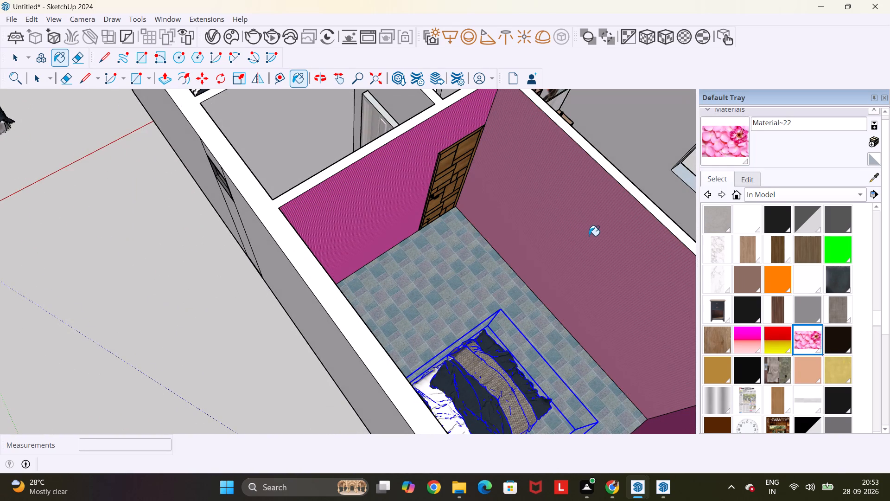
Position the petal texture on the wall facing the bed and scale its tiles up several times.
middle_click_drag(586, 236, 661, 214)
scroll(661, 215, "up", 4)
right_click(614, 177)
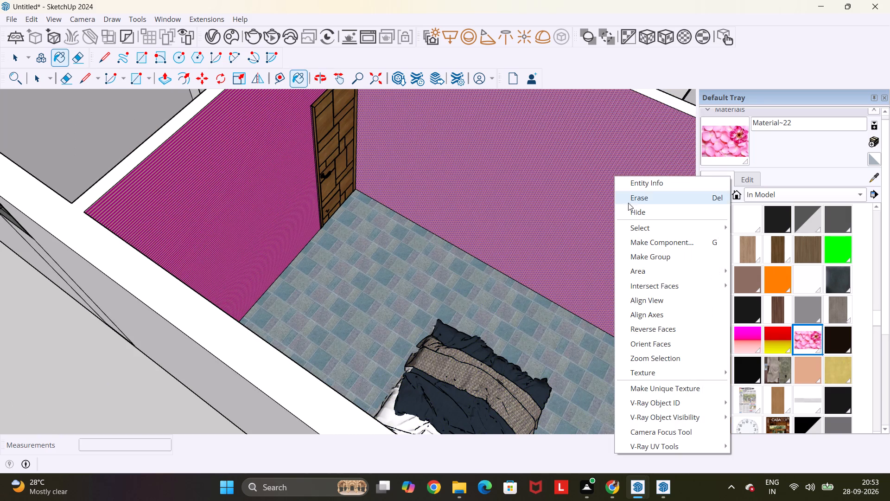
left_click(671, 378)
left_click(795, 371)
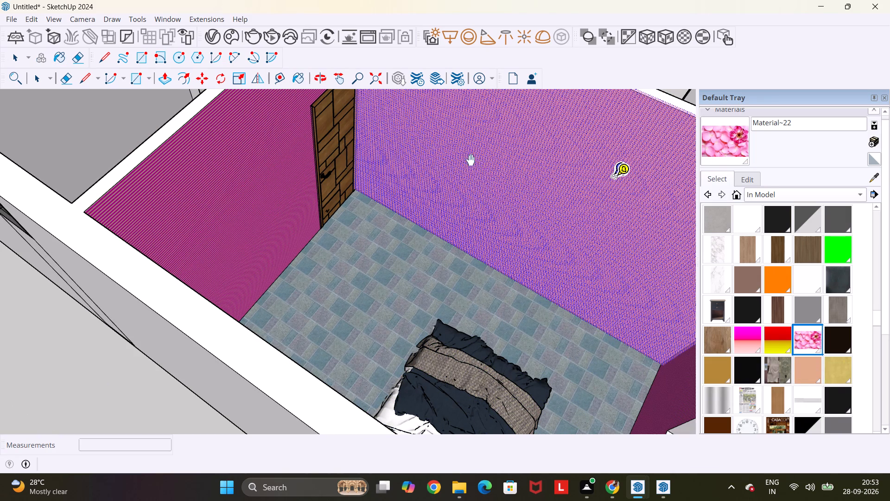
scroll(626, 176, "up", 9)
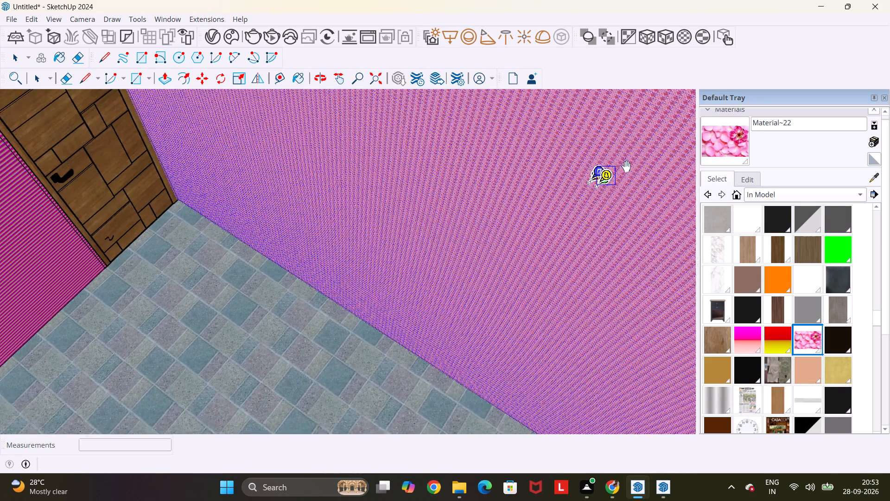
scroll(626, 167, "up", 20)
scroll(626, 167, "up", 5)
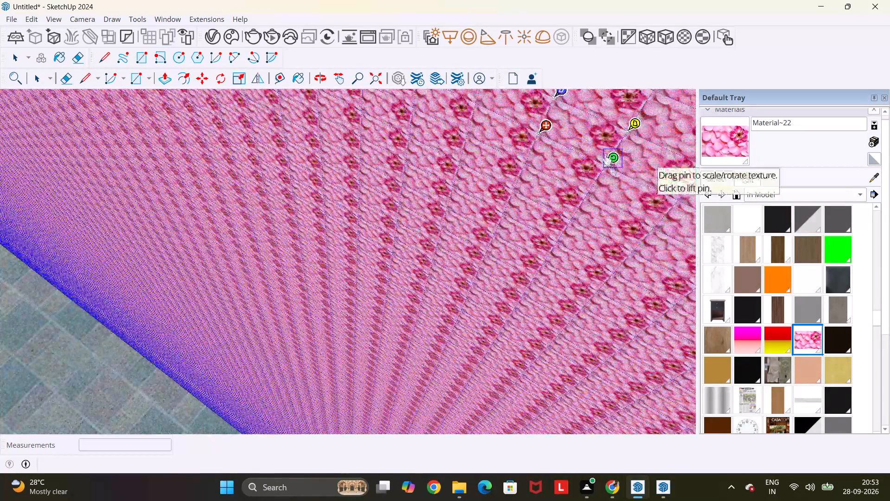
left_click_drag(612, 161, 704, 247)
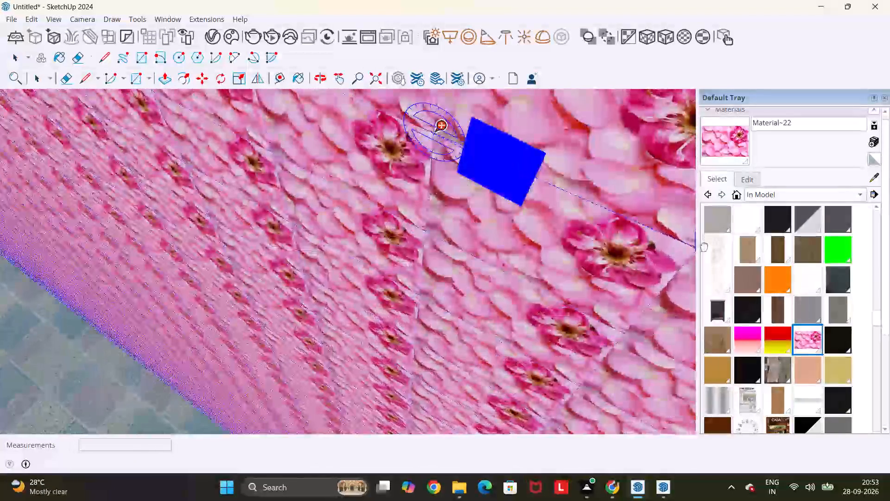
left_click_drag(704, 247, 704, 258)
Enlarge the wall's petal texture further, slightly rotated, until roughly six tiles span the wall's length.
scroll(605, 250, "down", 20)
scroll(605, 250, "down", 2)
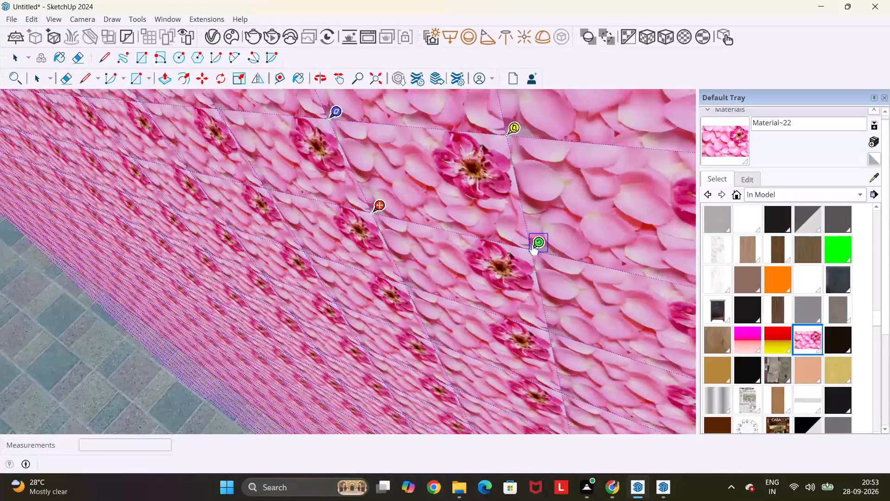
scroll(534, 251, "down", 20)
scroll(534, 251, "down", 13)
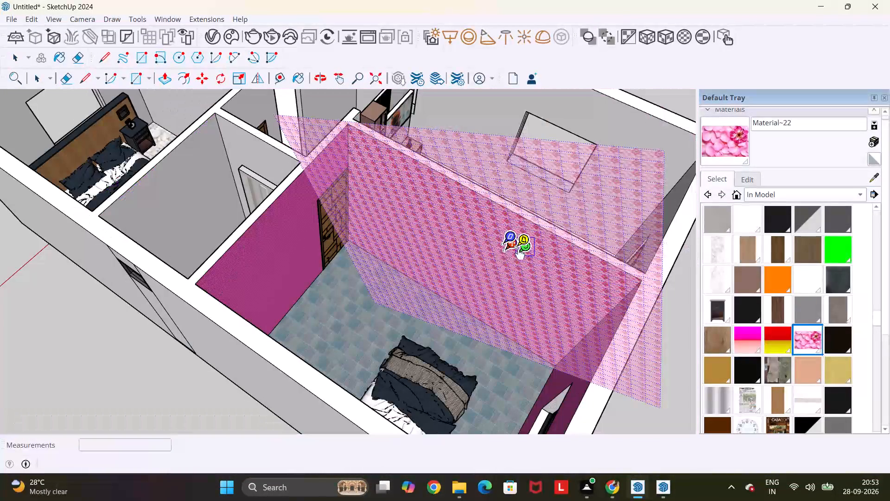
middle_click_drag(579, 286, 596, 233)
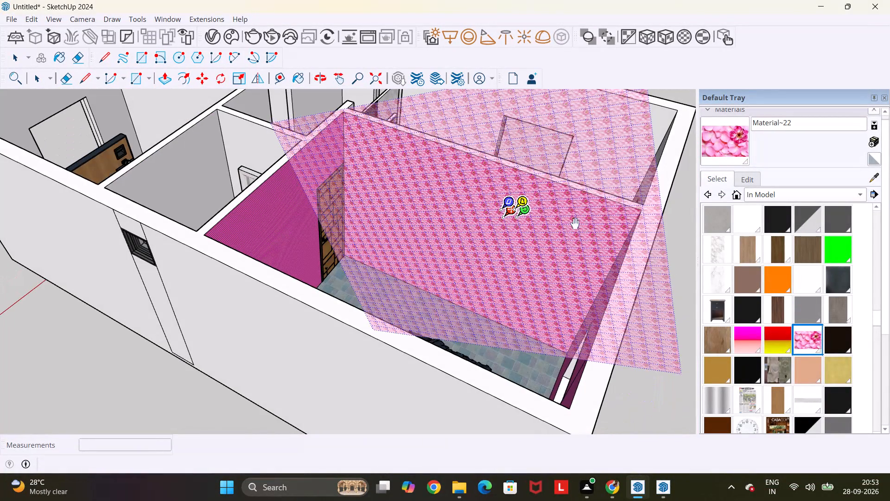
left_click_drag(528, 214, 553, 226)
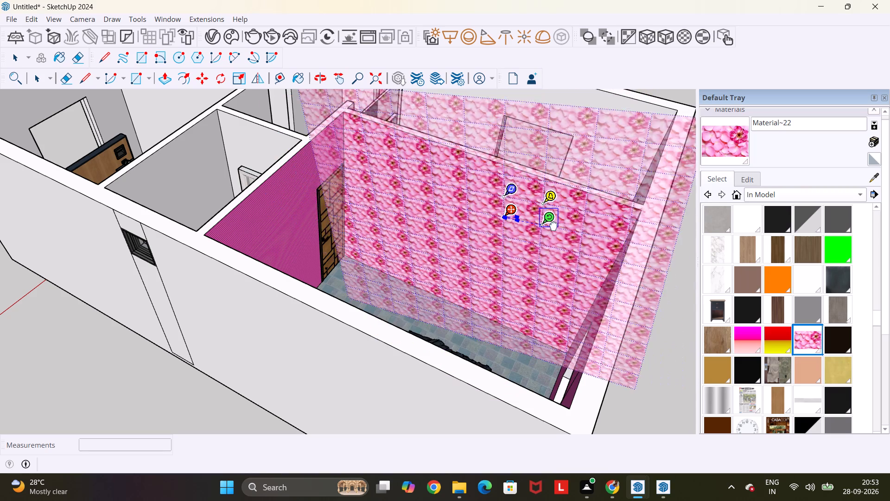
left_click_drag(553, 226, 598, 240)
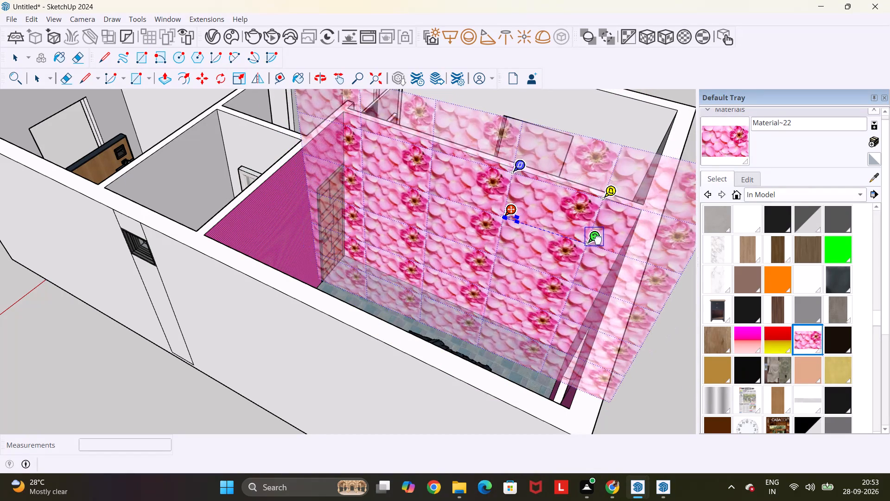
left_click_drag(598, 240, 577, 233)
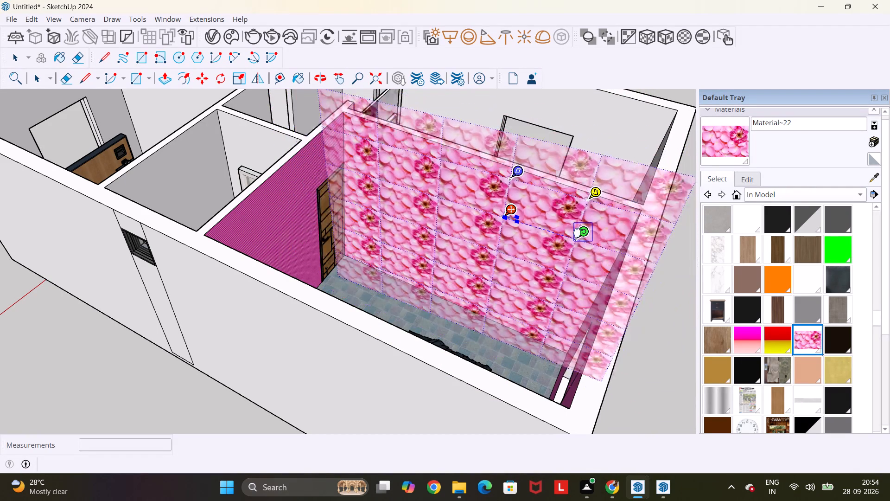
left_click_drag(577, 233, 561, 229)
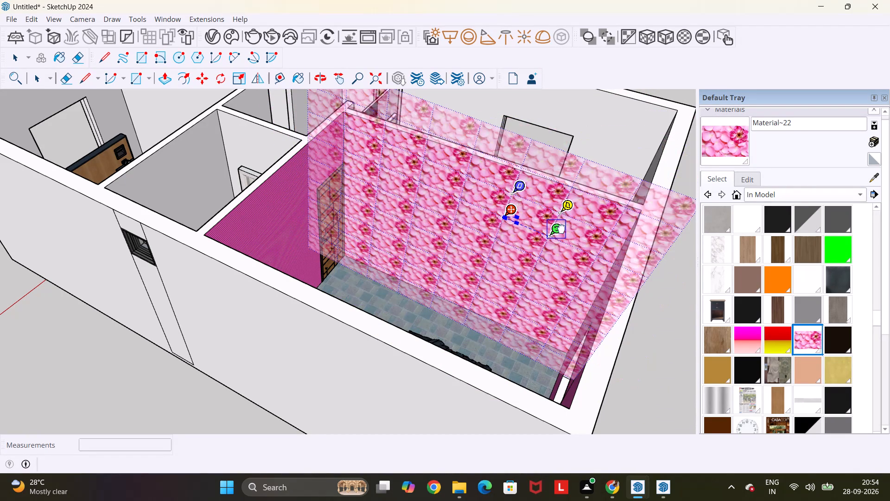
left_click_drag(561, 229, 562, 229)
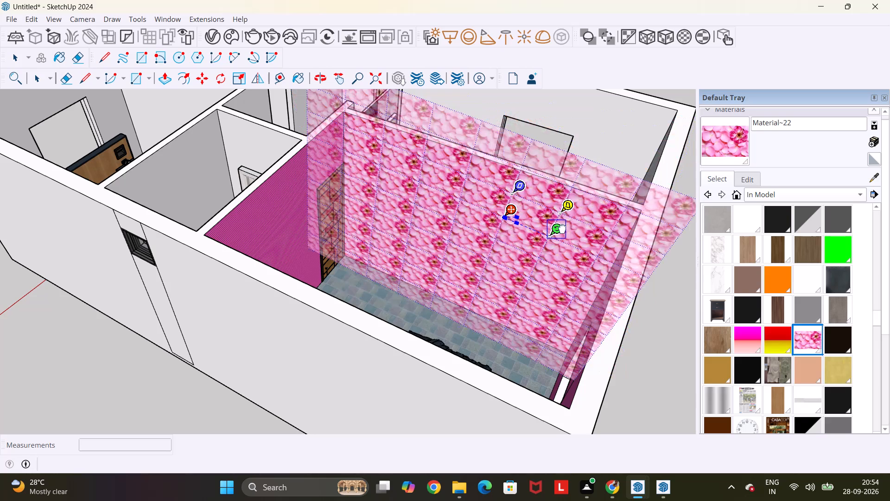
left_click_drag(562, 229, 565, 231)
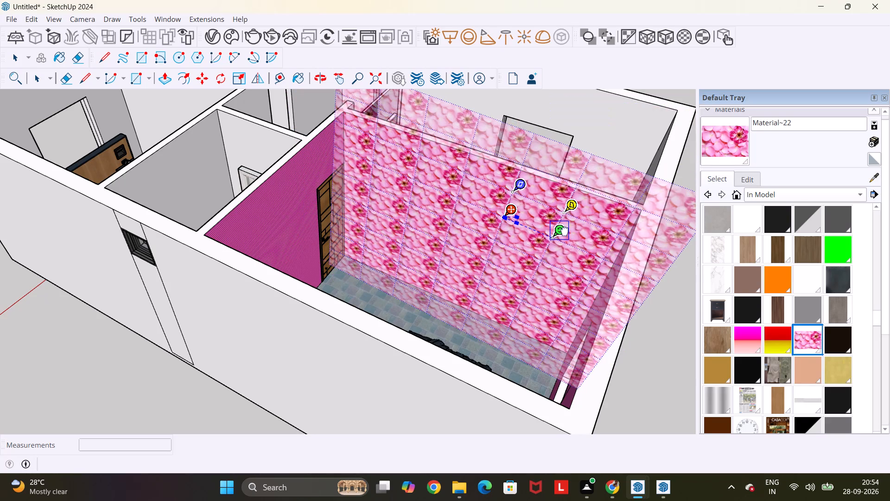
left_click_drag(565, 231, 566, 231)
left_click(199, 390)
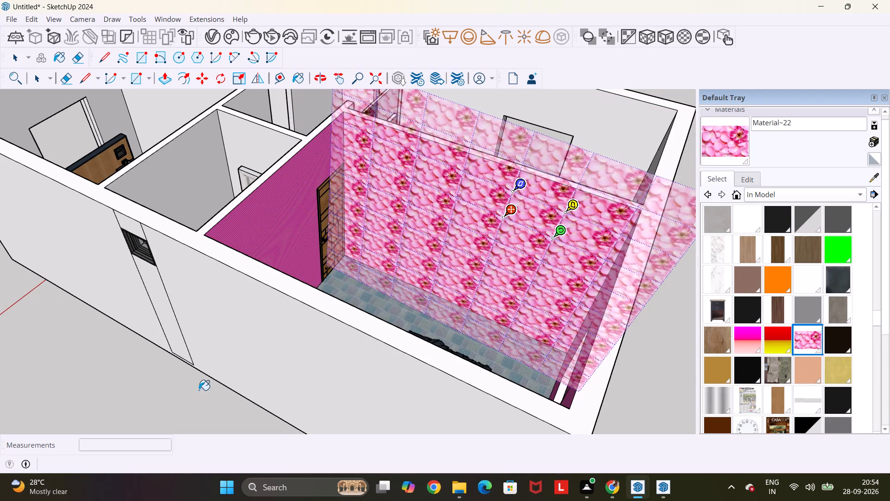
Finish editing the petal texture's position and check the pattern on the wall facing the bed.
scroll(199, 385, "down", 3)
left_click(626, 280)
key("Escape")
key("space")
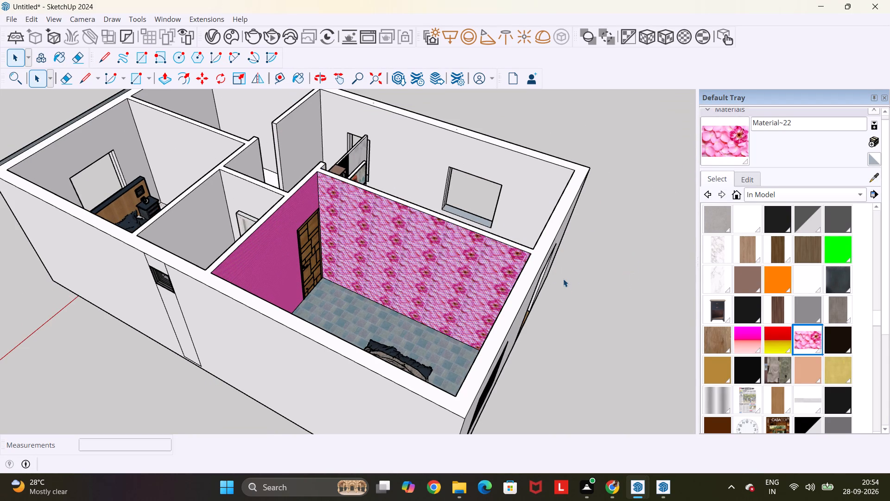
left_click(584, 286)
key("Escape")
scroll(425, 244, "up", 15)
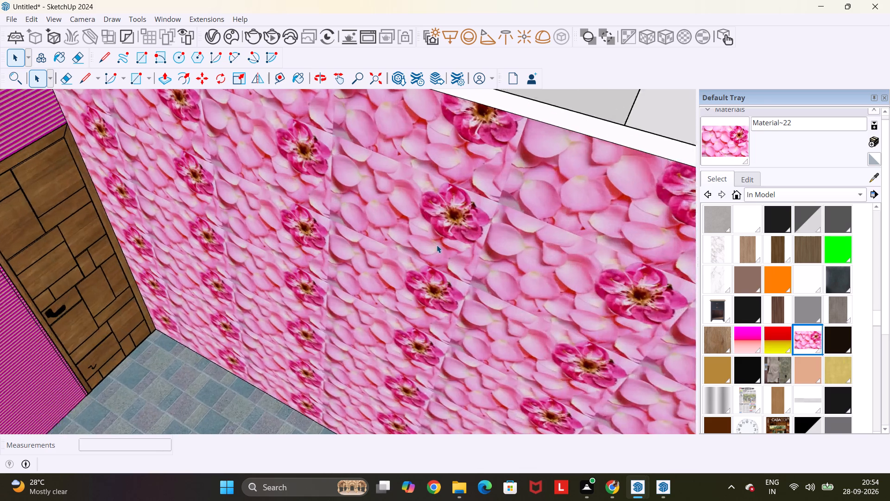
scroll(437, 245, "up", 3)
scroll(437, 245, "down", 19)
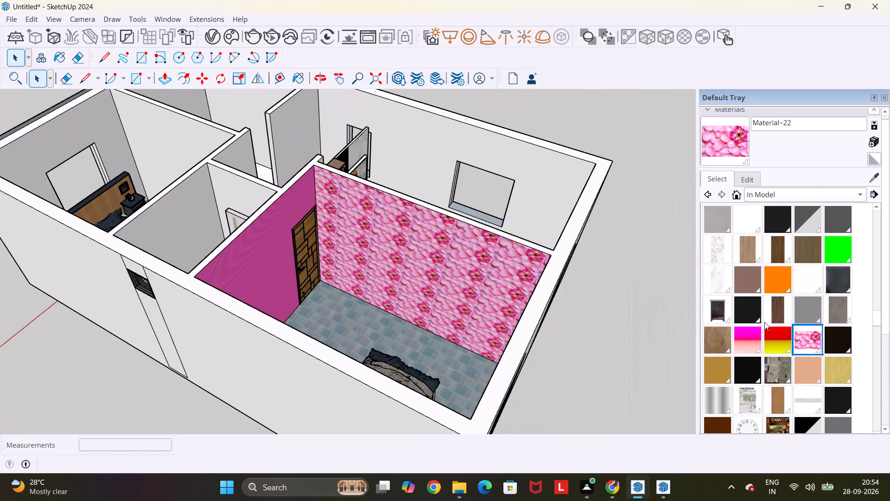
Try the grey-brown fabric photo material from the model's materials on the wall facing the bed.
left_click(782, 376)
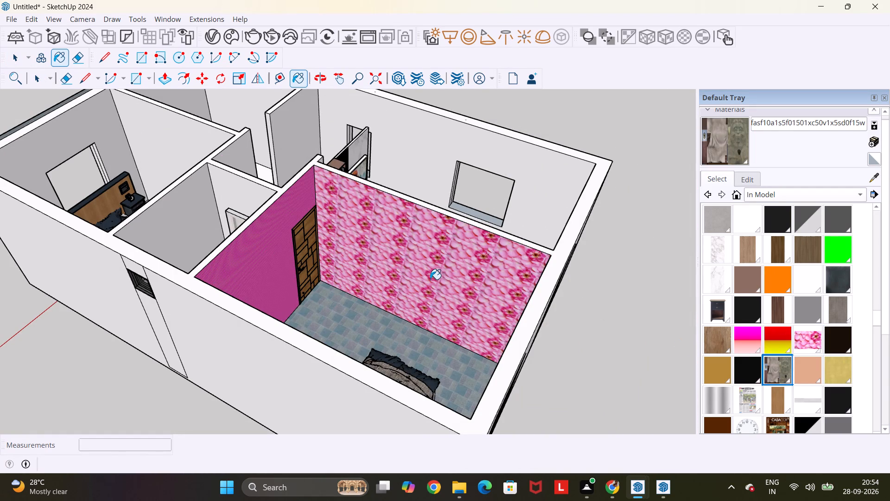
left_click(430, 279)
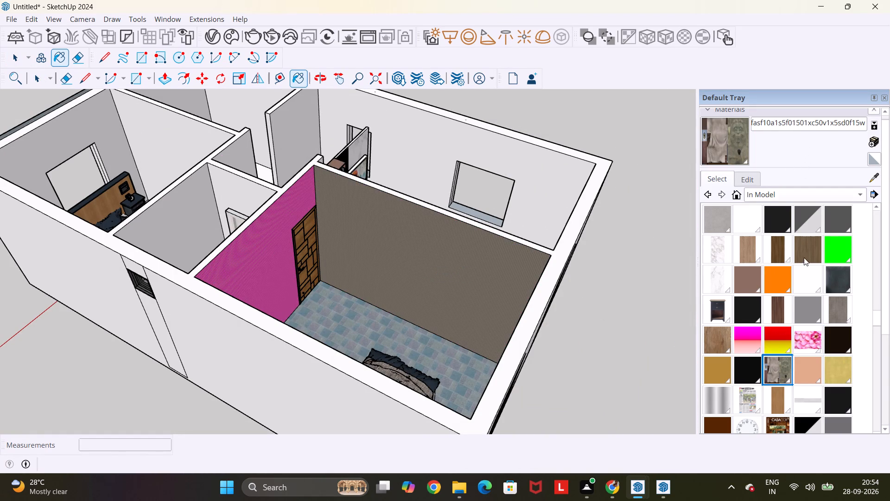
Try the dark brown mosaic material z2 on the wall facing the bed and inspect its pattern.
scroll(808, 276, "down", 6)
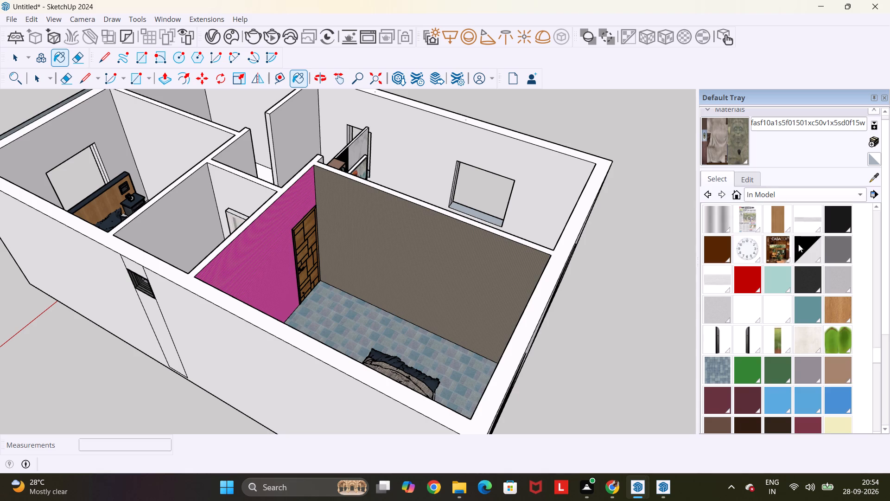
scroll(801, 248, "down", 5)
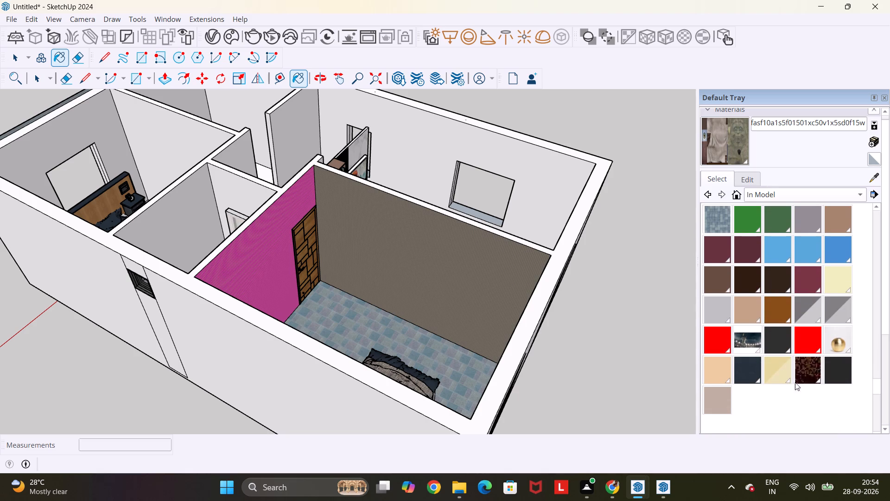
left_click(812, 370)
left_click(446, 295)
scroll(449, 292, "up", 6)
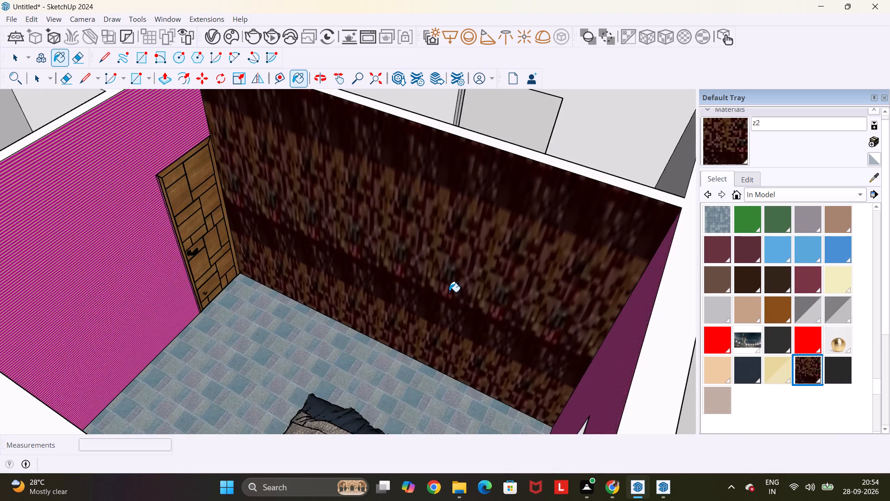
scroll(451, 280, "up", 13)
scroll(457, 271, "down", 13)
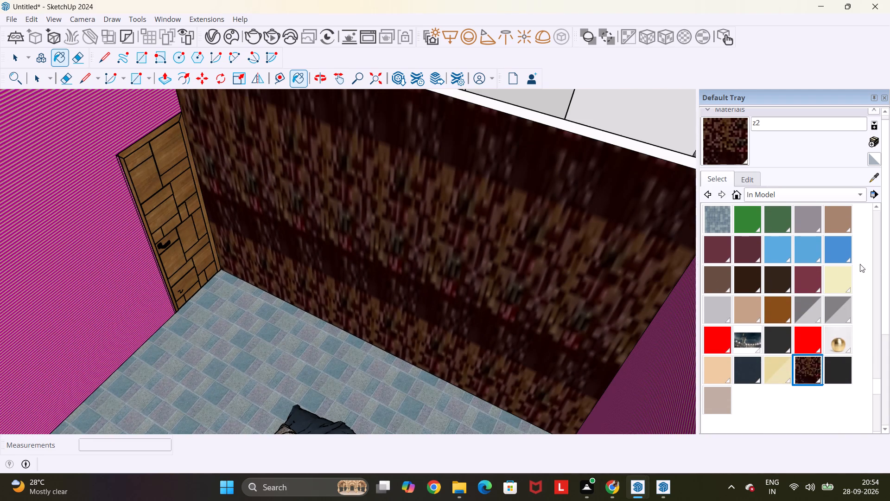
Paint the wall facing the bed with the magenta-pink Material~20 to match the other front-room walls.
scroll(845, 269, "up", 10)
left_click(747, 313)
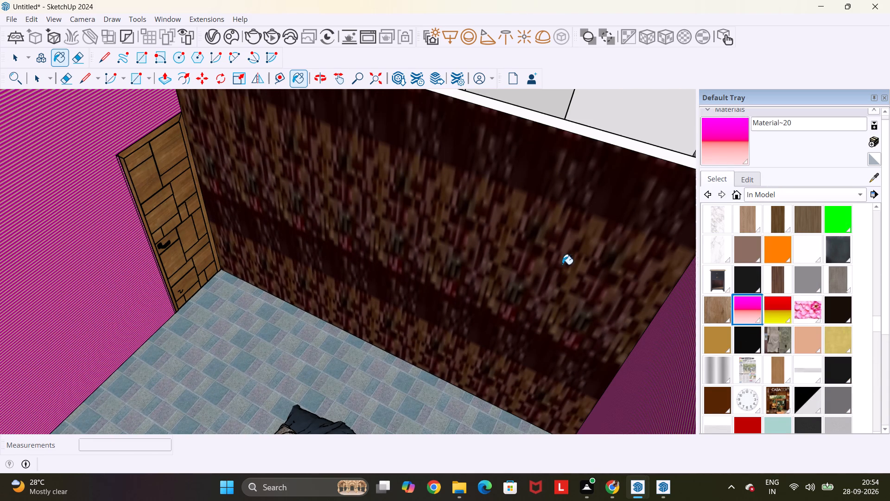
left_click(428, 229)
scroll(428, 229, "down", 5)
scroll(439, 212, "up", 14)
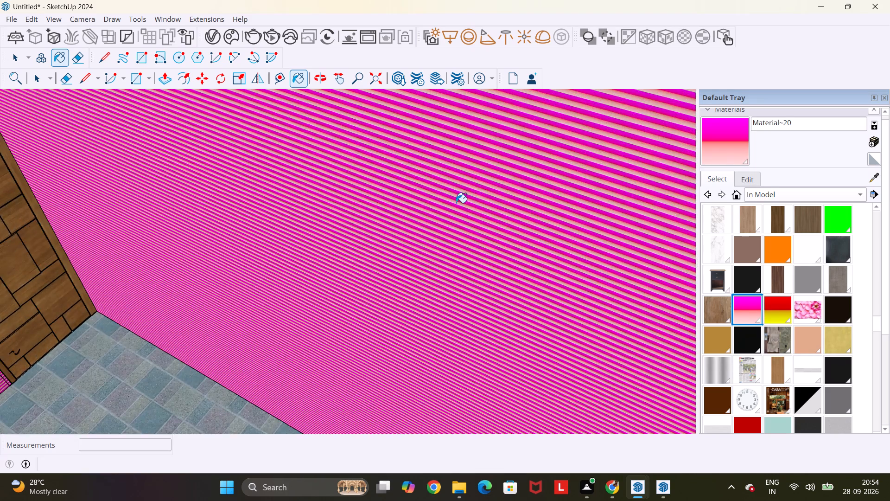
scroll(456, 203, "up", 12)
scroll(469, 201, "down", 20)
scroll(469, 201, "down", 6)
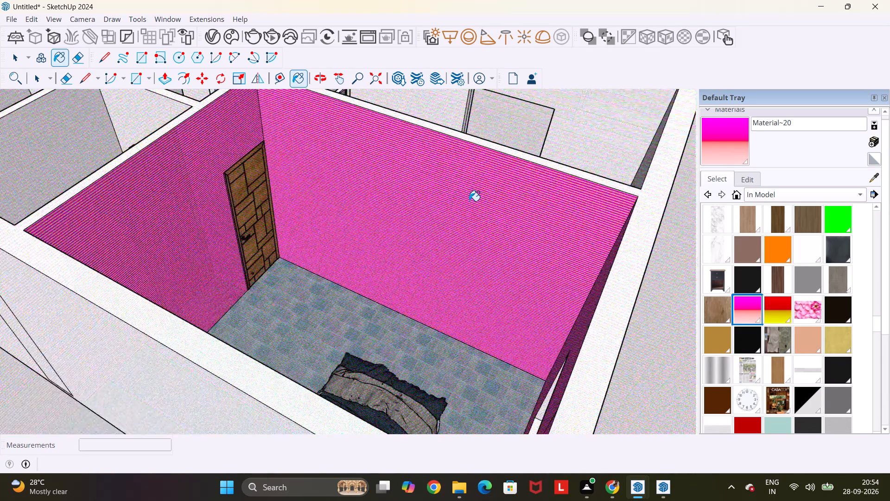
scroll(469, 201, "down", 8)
Examine the front room's wall colours and the adjoining rooms from several angles.
middle_click_drag(469, 207, 357, 215)
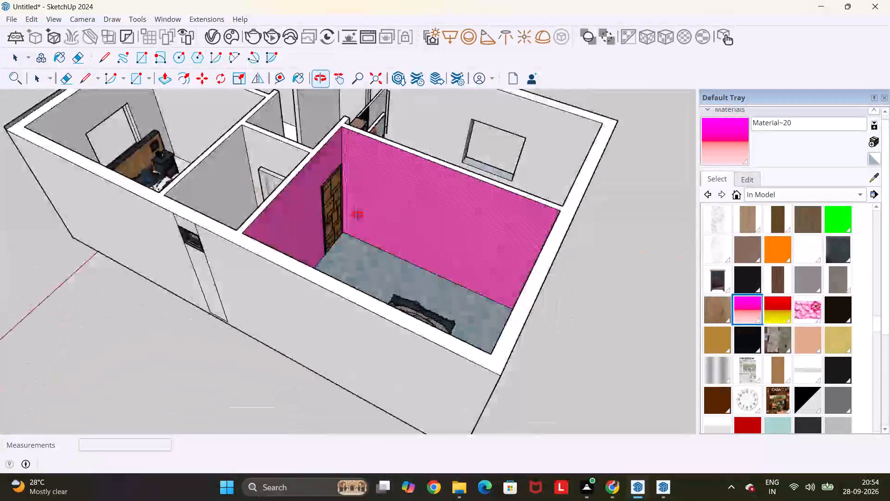
middle_click_drag(357, 215, 104, 315)
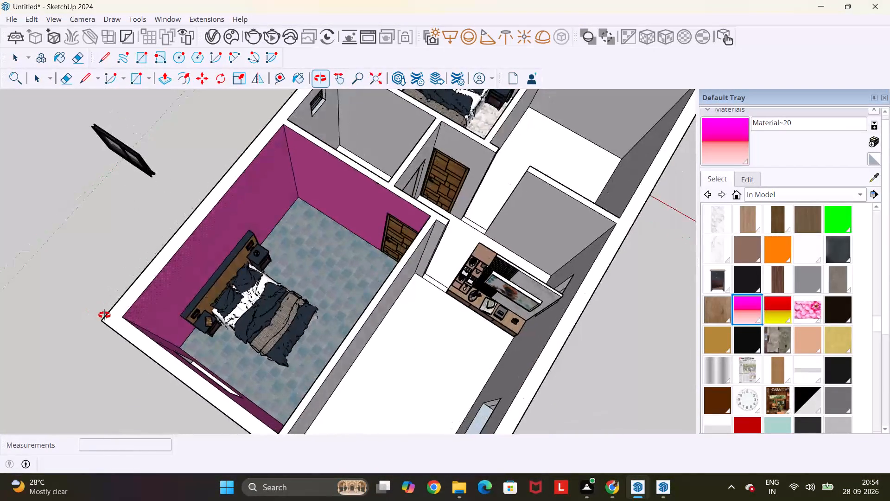
middle_click_drag(104, 315, 5, 281)
middle_click_drag(329, 286, 46, 273)
middle_click_drag(405, 265, 246, 237)
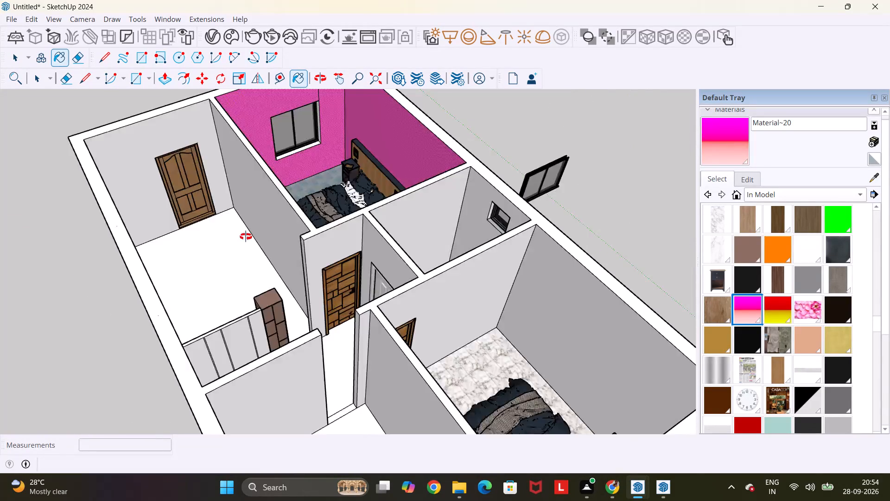
middle_click_drag(246, 237, 451, 236)
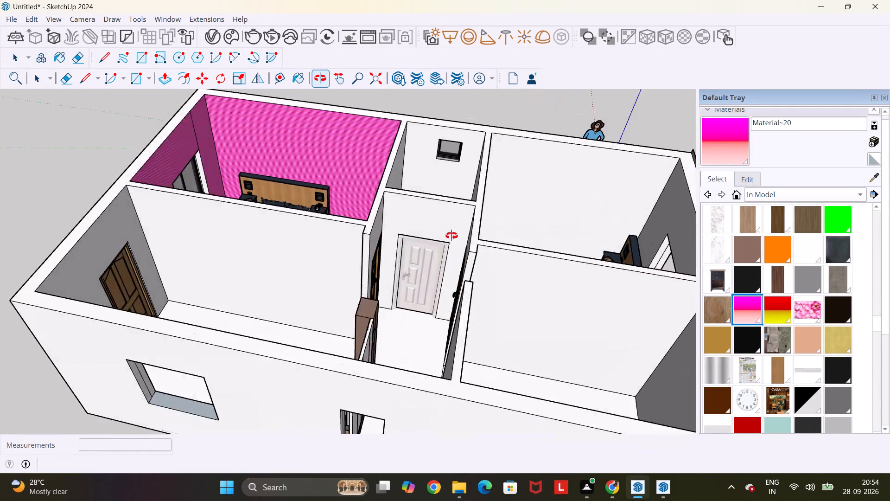
middle_click_drag(451, 236, 778, 297)
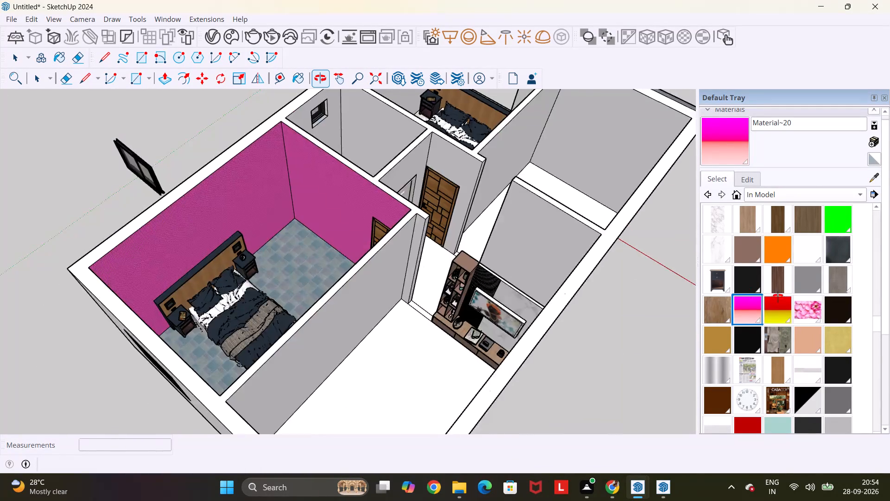
middle_click_drag(778, 297, 781, 297)
Paint the long wall facing the foot of the bed with Resin Blue from the 3d Printing materials.
left_click(860, 197)
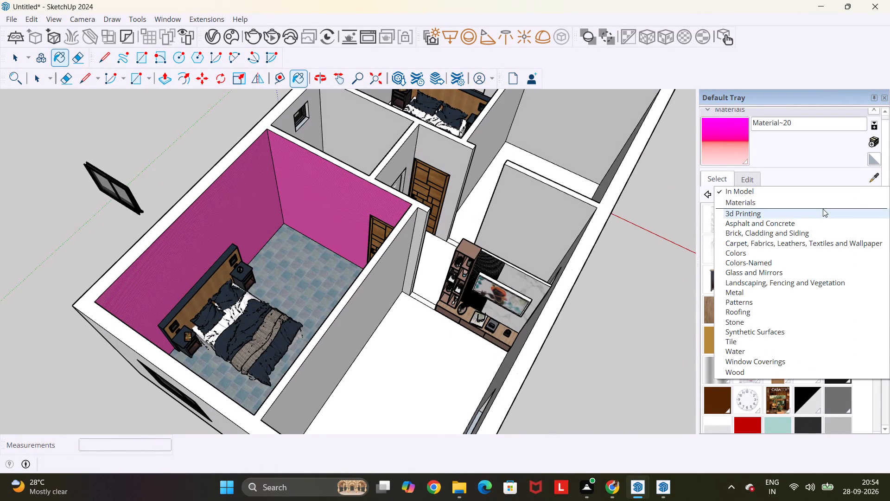
left_click(823, 209)
left_click(816, 220)
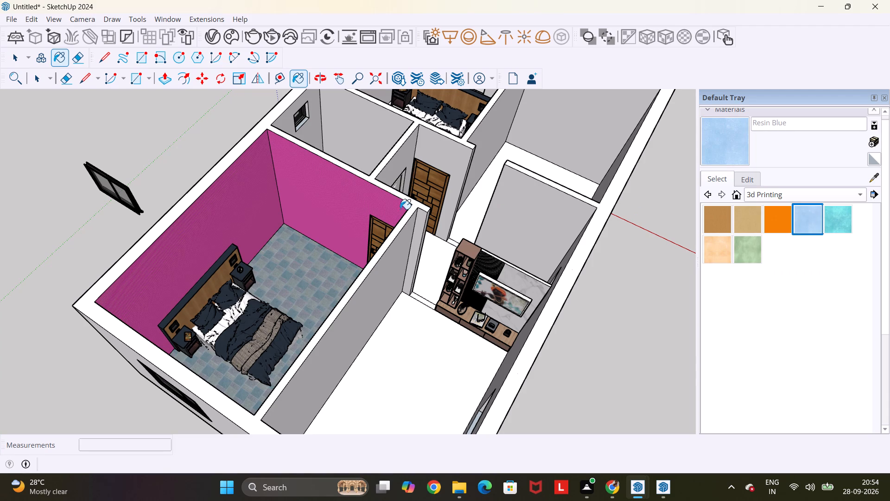
middle_click_drag(290, 263, 632, 266)
left_click(507, 250)
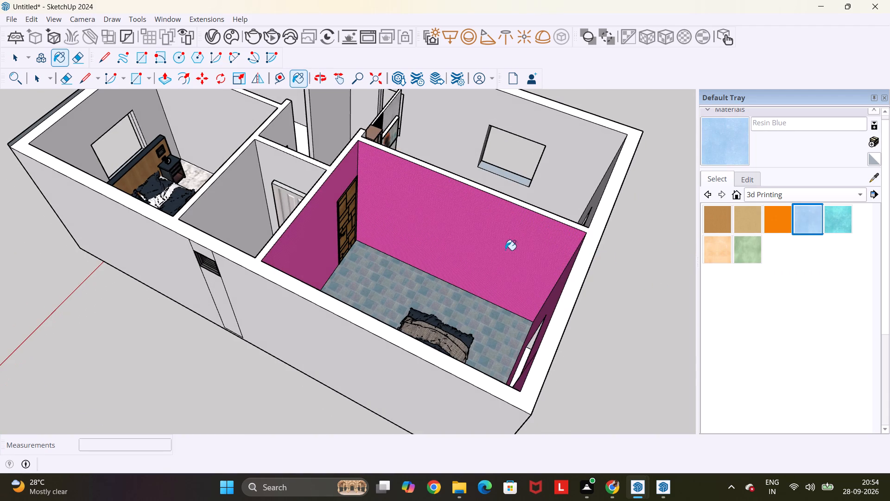
Paint the front room's door wall, headboard wall and window wall with the same Resin Blue.
middle_click_drag(555, 265, 365, 252)
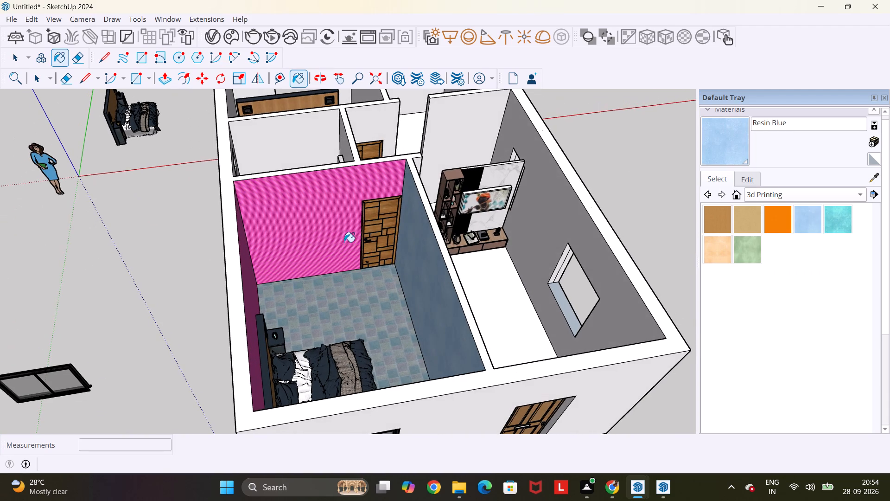
left_click(330, 222)
middle_click_drag(371, 255, 219, 276)
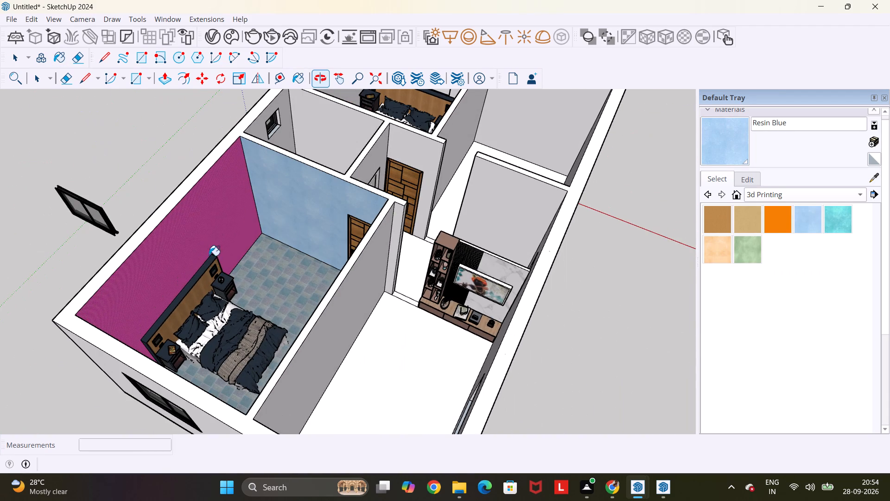
left_click(213, 233)
middle_click_drag(242, 254, 73, 280)
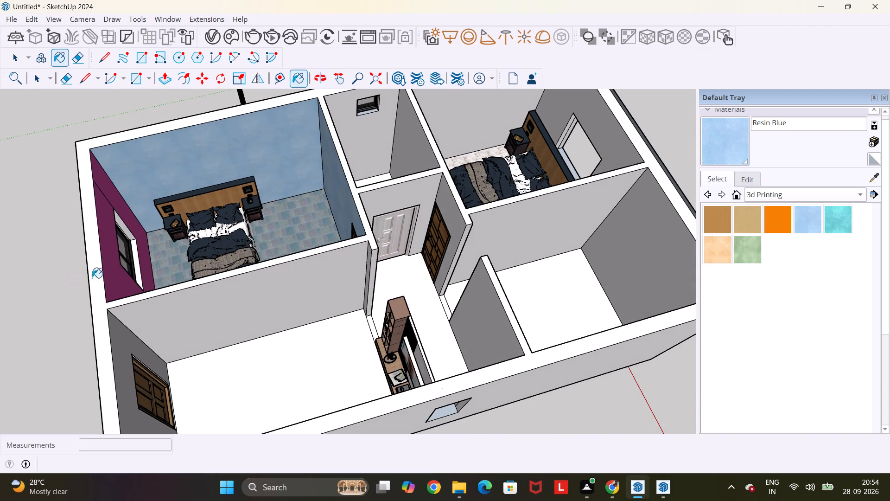
left_click(114, 273)
middle_click_drag(115, 275, 610, 299)
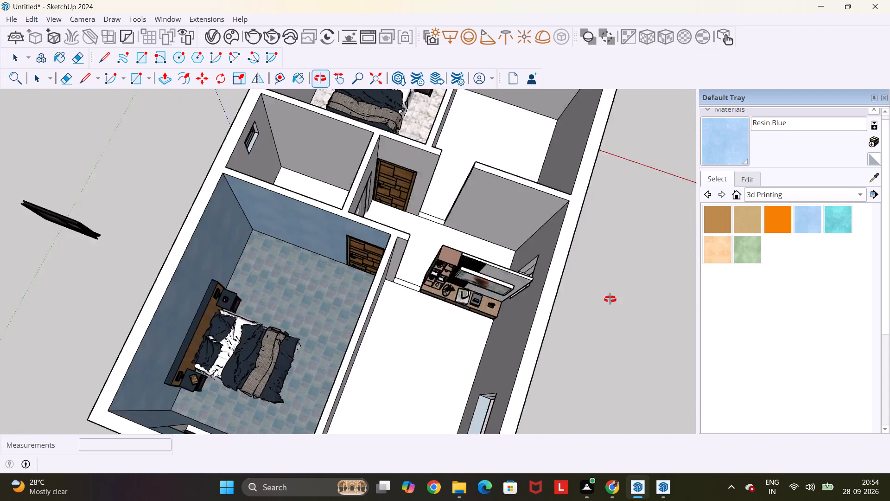
middle_click_drag(610, 299, 666, 232)
scroll(667, 232, "up", 3)
scroll(498, 223, "up", 18)
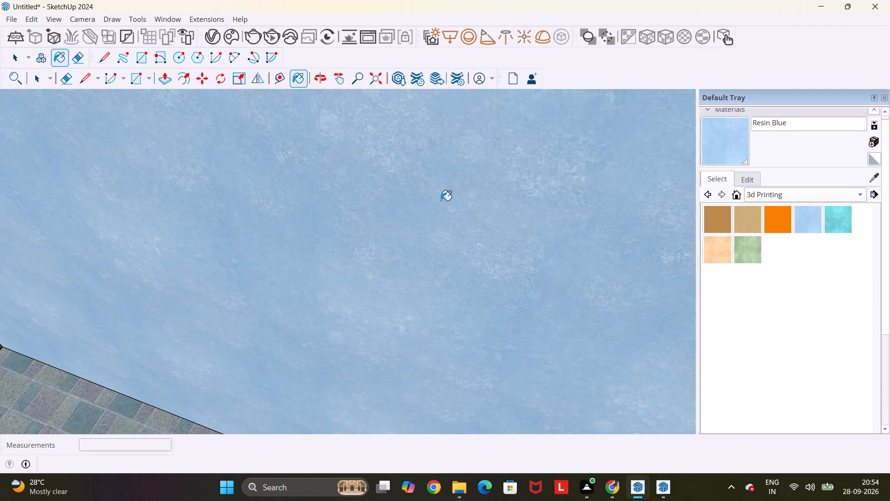
scroll(441, 200, "down", 20)
scroll(441, 200, "down", 2)
key("Escape")
key("space")
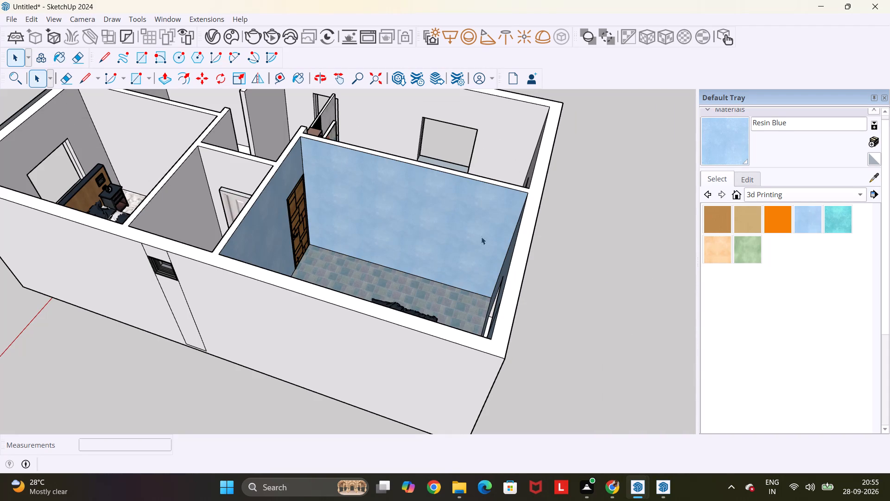
Switch to 3D Warehouse in Chrome and search its models for cupboards.
left_click(604, 492)
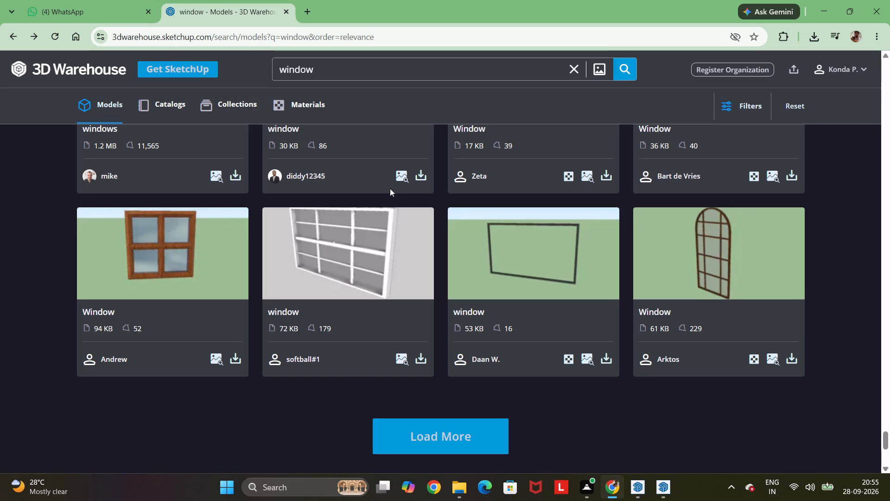
left_click(324, 66)
key("BackSpace")
key("BackSpace")
key("BackSpace")
key("BackSpace")
key("BackSpace")
key("BackSpace")
key("BackSpace")
key("BackSpace")
key("BackSpace")
key("BackSpace")
key("BackSpace")
key("BackSpace")
key("BackSpace")
key("BackSpace")
key("BackSpace")
type("cupboards")
key("Return")
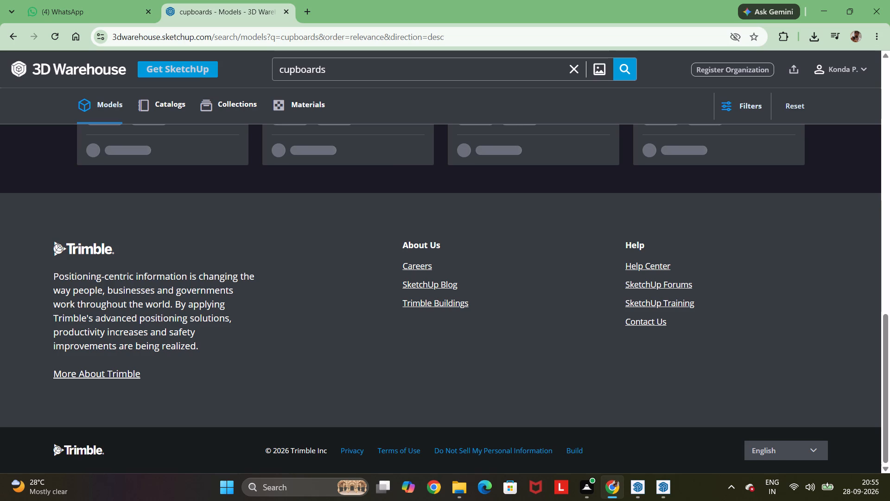
scroll(390, 167, "up", 11)
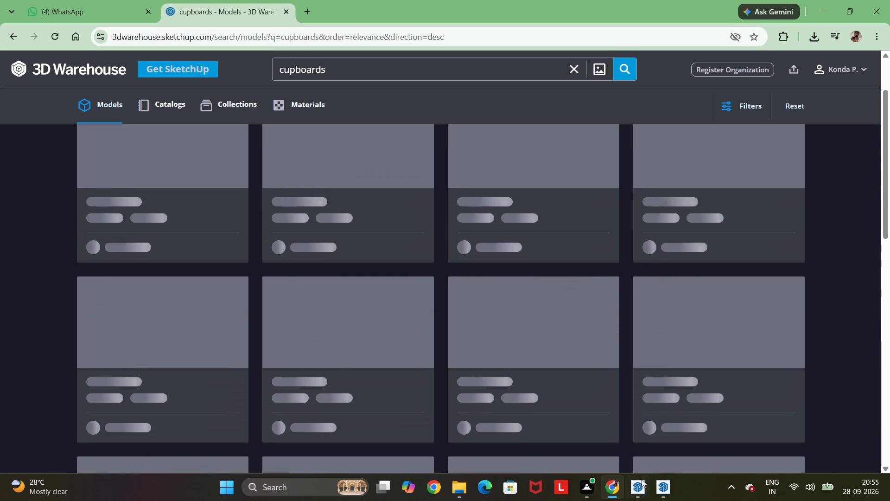
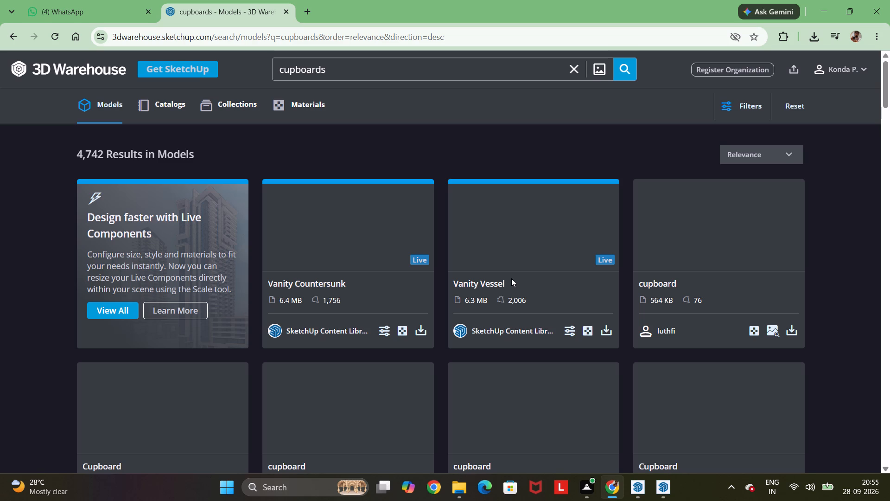
Browse the cupboard models in the 3D Warehouse search results for a suitable design.
scroll(512, 278, "down", 11)
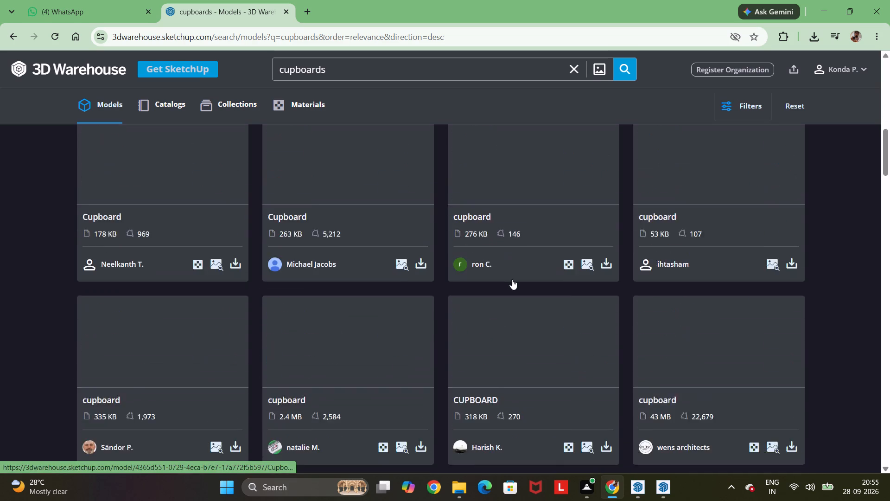
scroll(512, 279, "up", 16)
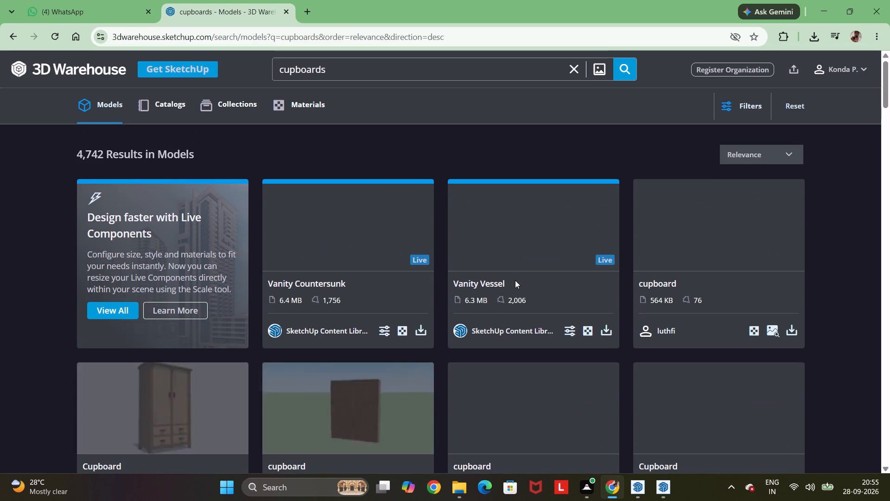
scroll(515, 279, "down", 6)
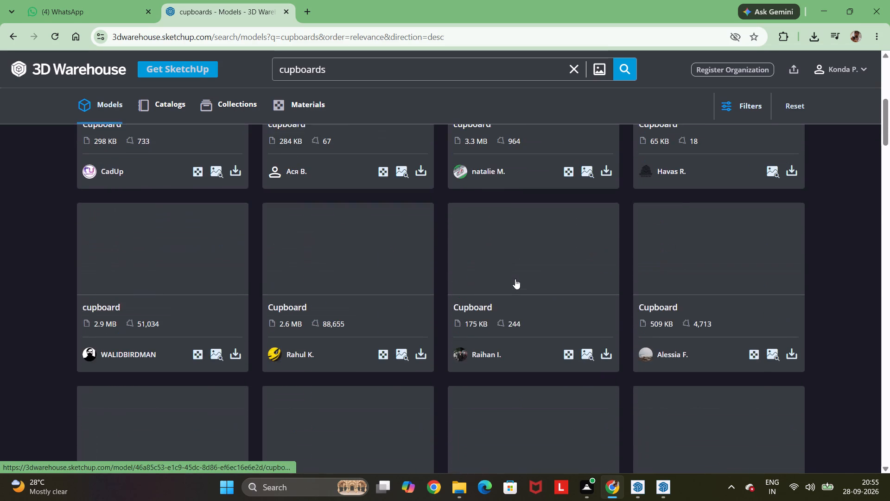
scroll(515, 279, "down", 3)
scroll(515, 278, "up", 2)
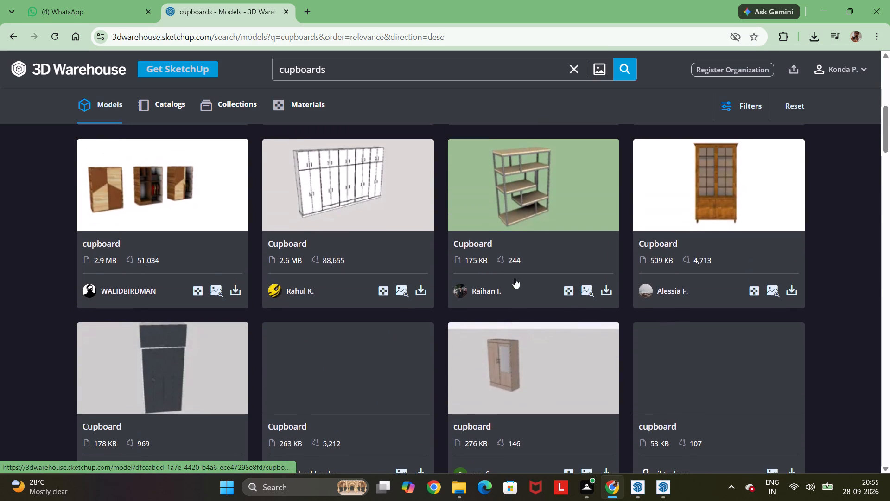
scroll(514, 278, "up", 5)
scroll(514, 278, "down", 7)
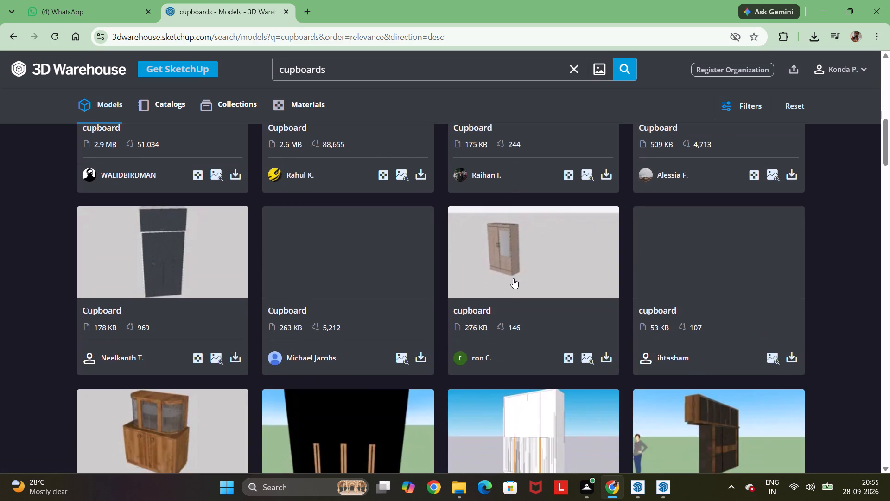
scroll(513, 278, "down", 7)
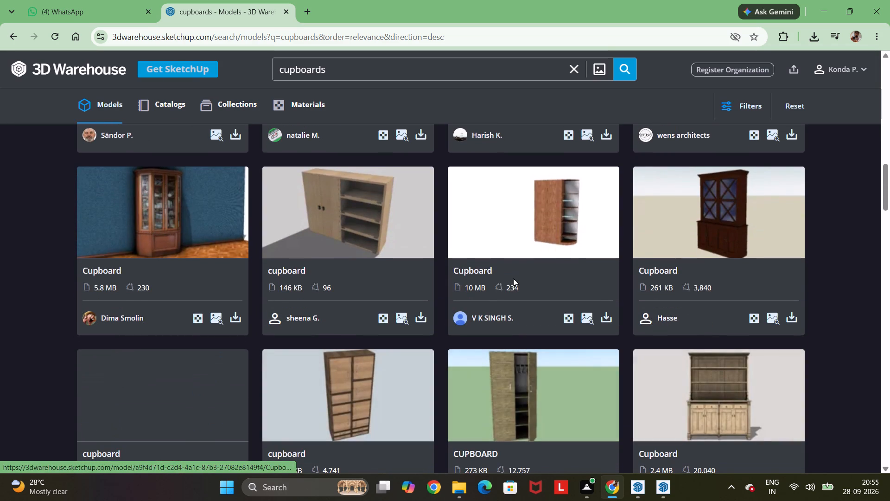
scroll(513, 278, "down", 8)
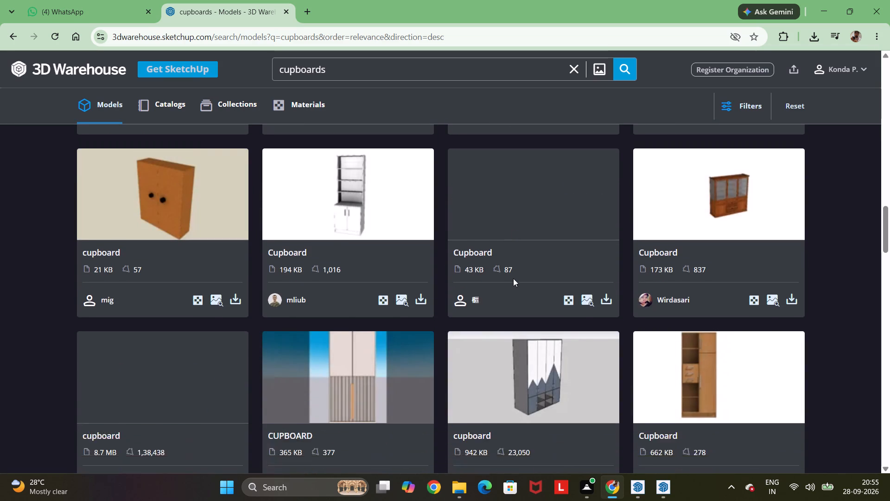
scroll(513, 278, "down", 8)
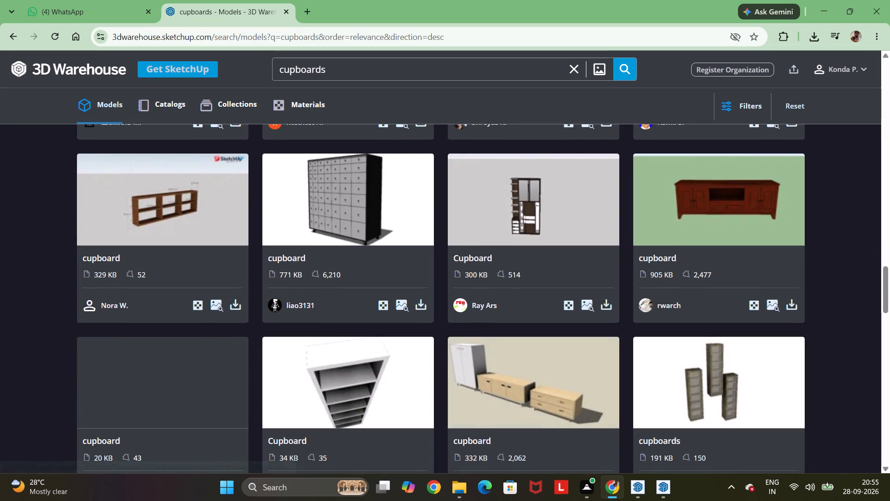
scroll(513, 278, "down", 4)
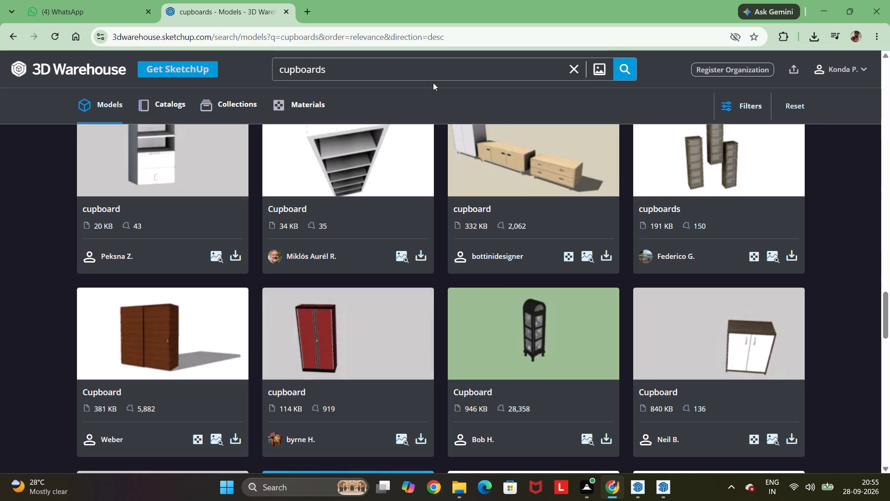
Clear the "cupboards" query from the 3D Warehouse search.
left_click(378, 73)
key("BackSpace")
key("BackSpace")
key("BackSpace")
key("BackSpace")
key("BackSpace")
key("BackSpace")
key("BackSpace")
key("BackSpace")
key("BackSpace")
key("BackSpace")
key("BackSpace")
key("BackSpace")
key("BackSpace")
key("BackSpace")
key("BackSpace")
key("BackSpace")
key("BackSpace")
key("BackSpace")
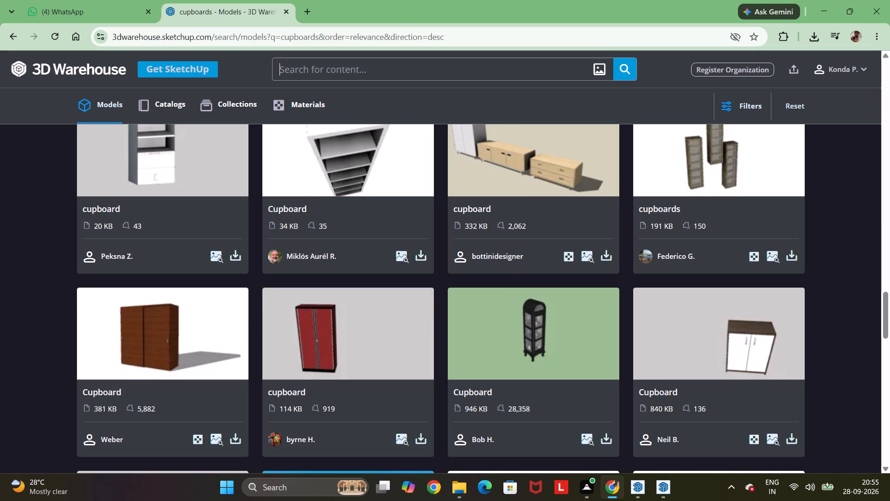
Switch to SketchUp, copy the selected small two-pane window from the חלונות model, and return to the Untitled house model.
left_click(642, 484)
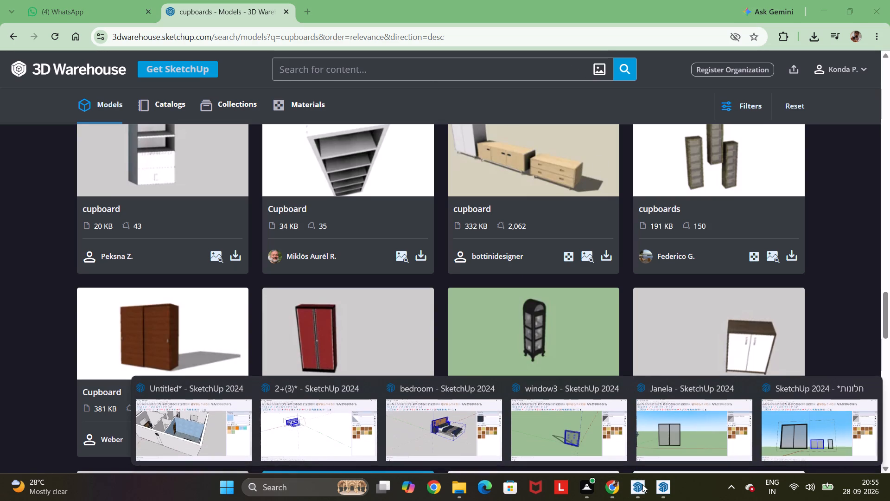
left_click(794, 432)
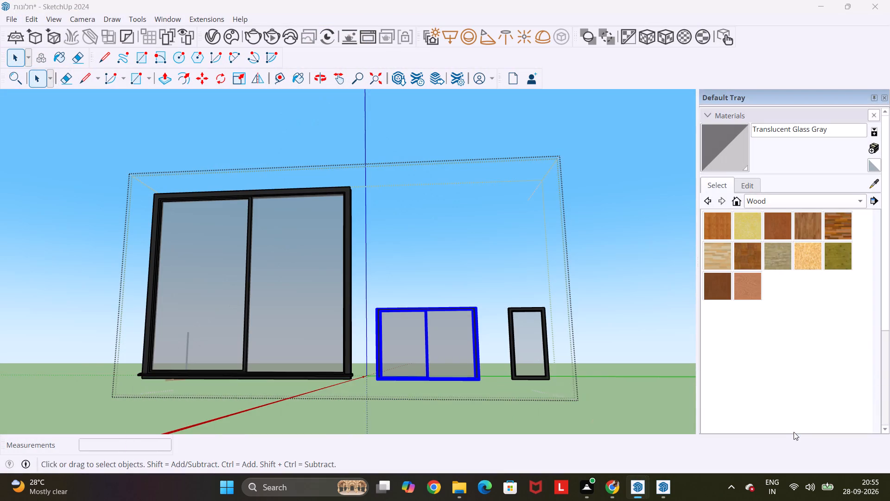
scroll(775, 421, "down", 6)
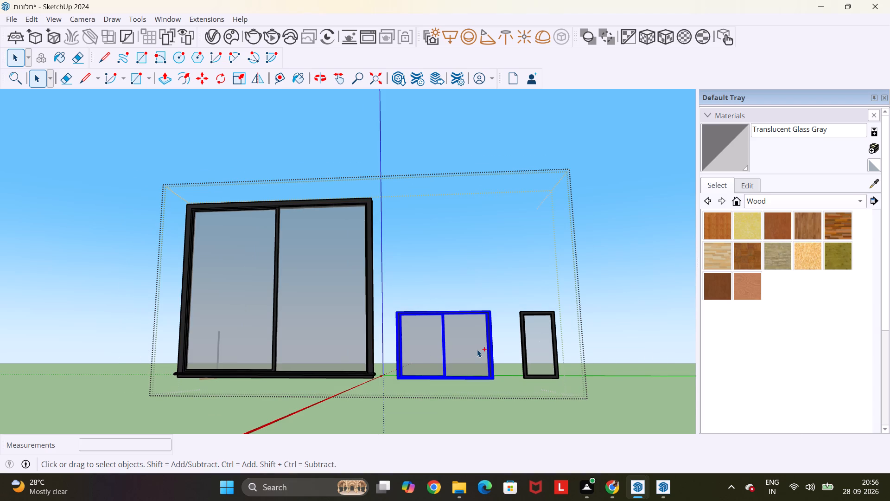
key("ctrl+c")
left_click(629, 489)
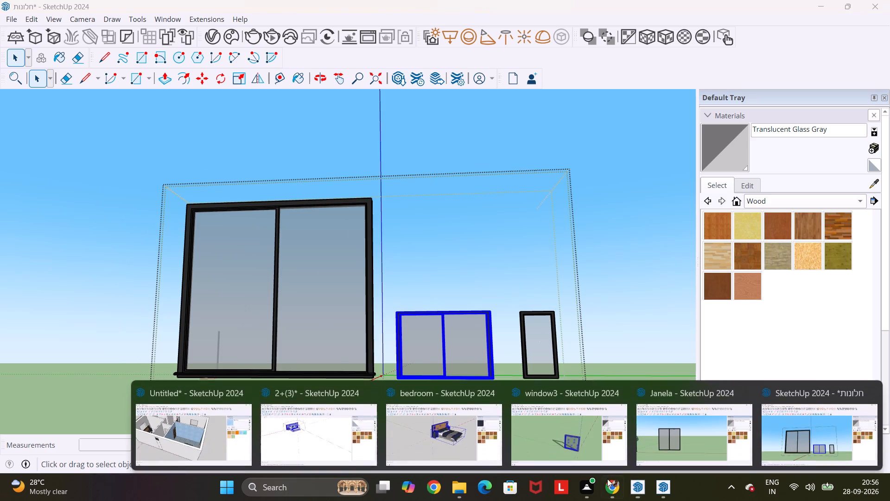
left_click(208, 422)
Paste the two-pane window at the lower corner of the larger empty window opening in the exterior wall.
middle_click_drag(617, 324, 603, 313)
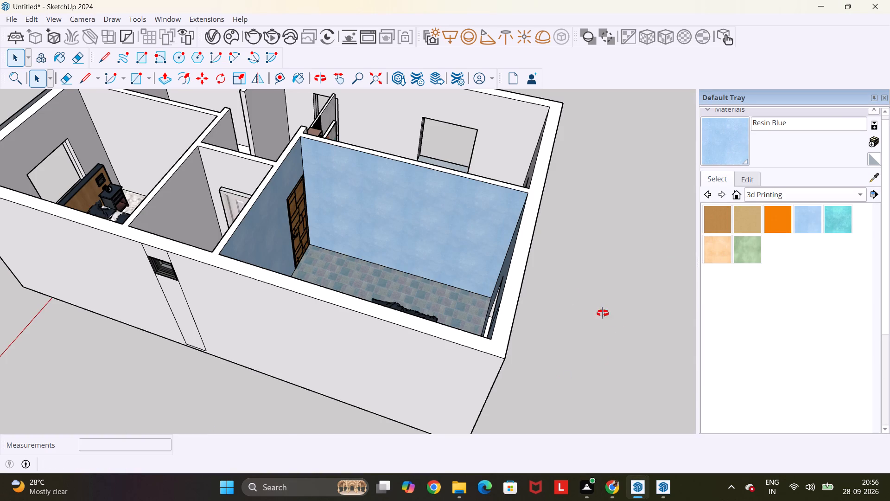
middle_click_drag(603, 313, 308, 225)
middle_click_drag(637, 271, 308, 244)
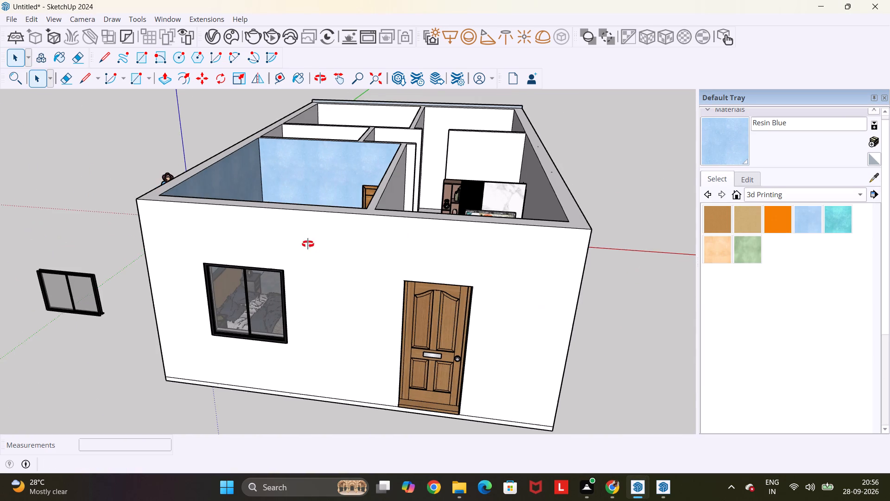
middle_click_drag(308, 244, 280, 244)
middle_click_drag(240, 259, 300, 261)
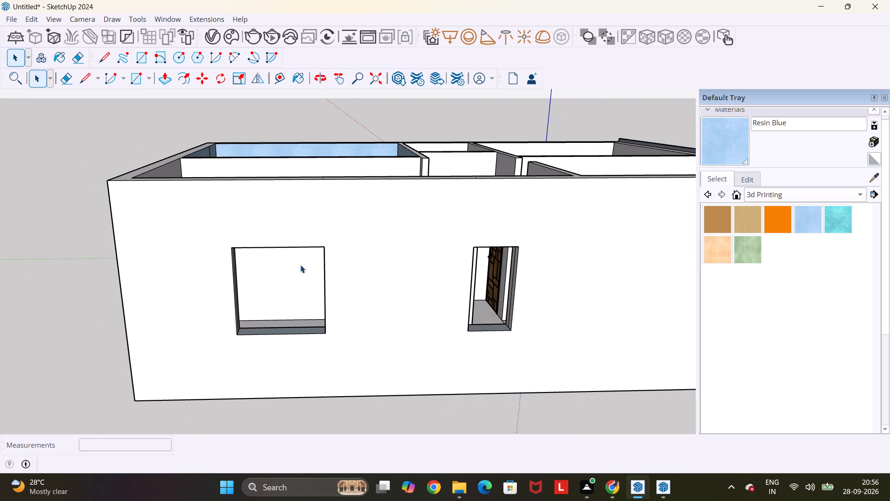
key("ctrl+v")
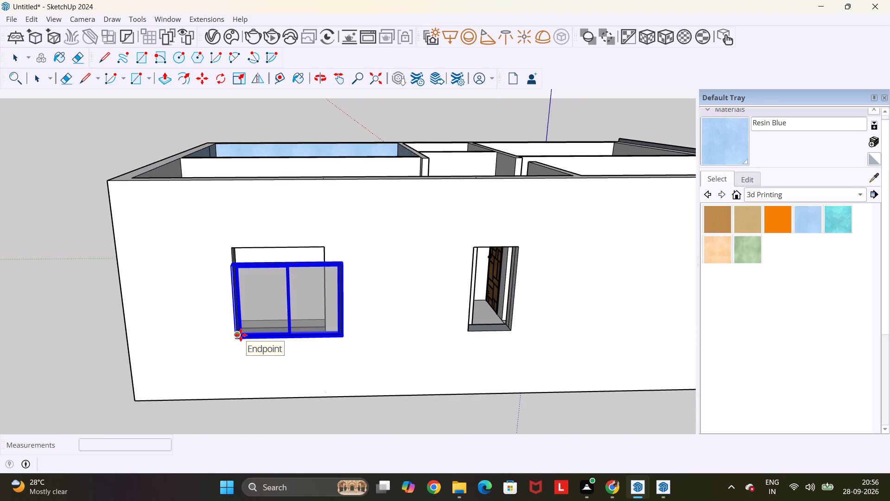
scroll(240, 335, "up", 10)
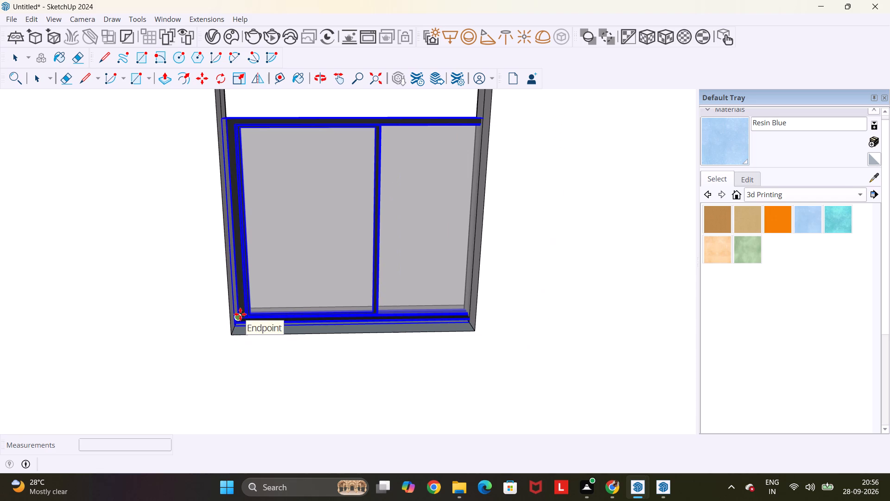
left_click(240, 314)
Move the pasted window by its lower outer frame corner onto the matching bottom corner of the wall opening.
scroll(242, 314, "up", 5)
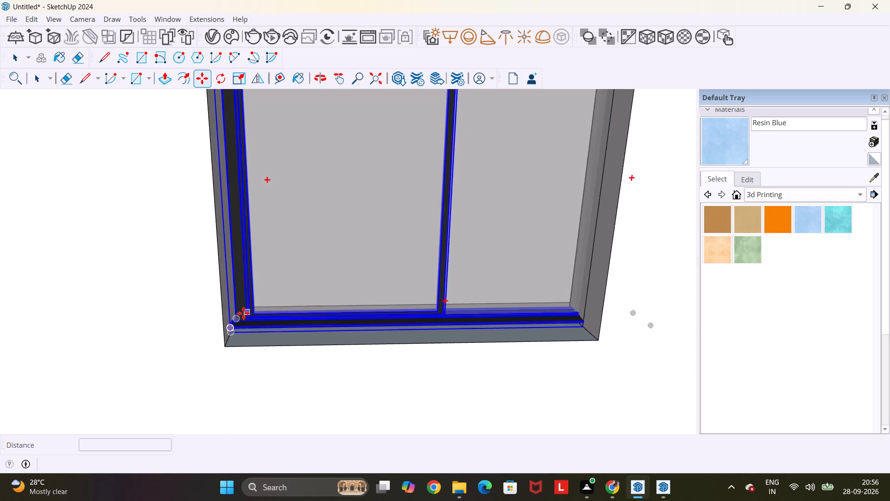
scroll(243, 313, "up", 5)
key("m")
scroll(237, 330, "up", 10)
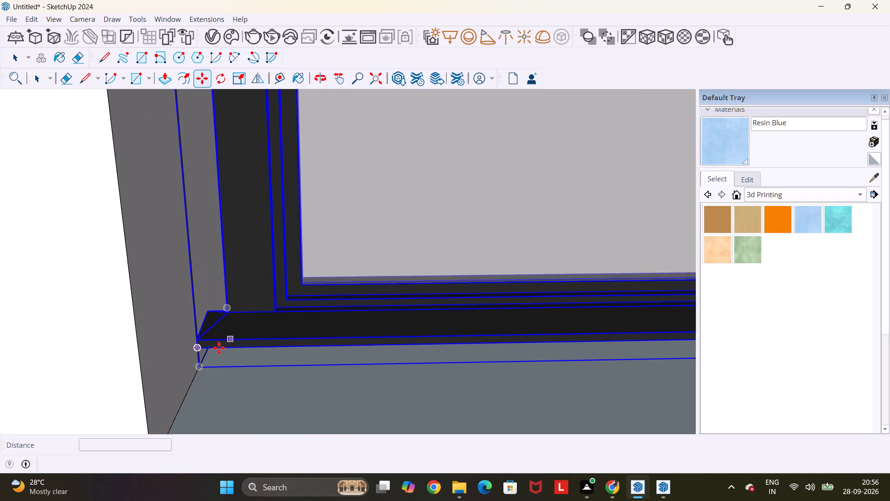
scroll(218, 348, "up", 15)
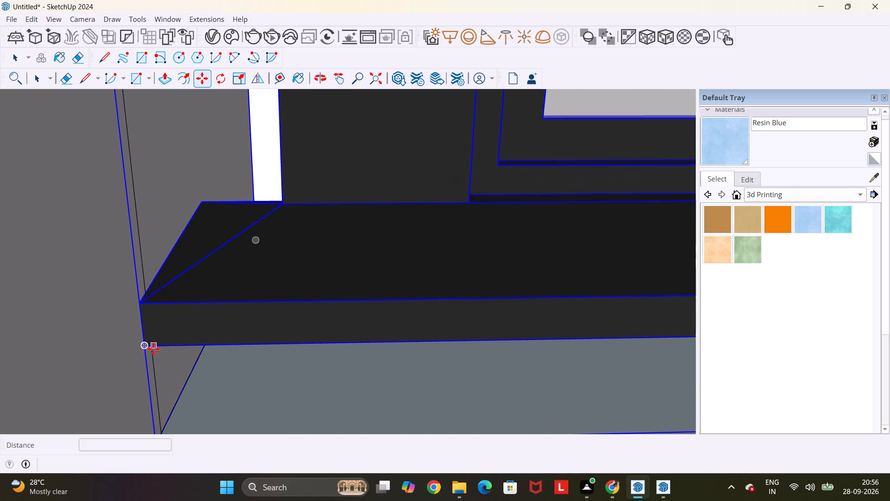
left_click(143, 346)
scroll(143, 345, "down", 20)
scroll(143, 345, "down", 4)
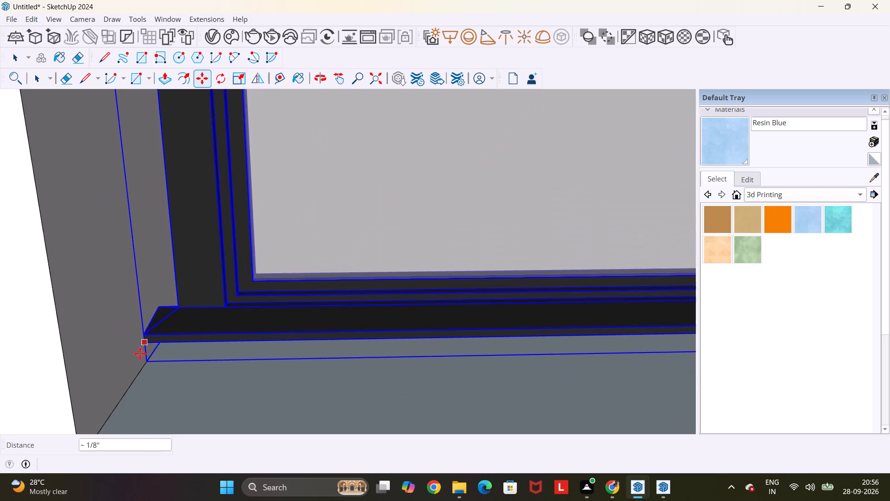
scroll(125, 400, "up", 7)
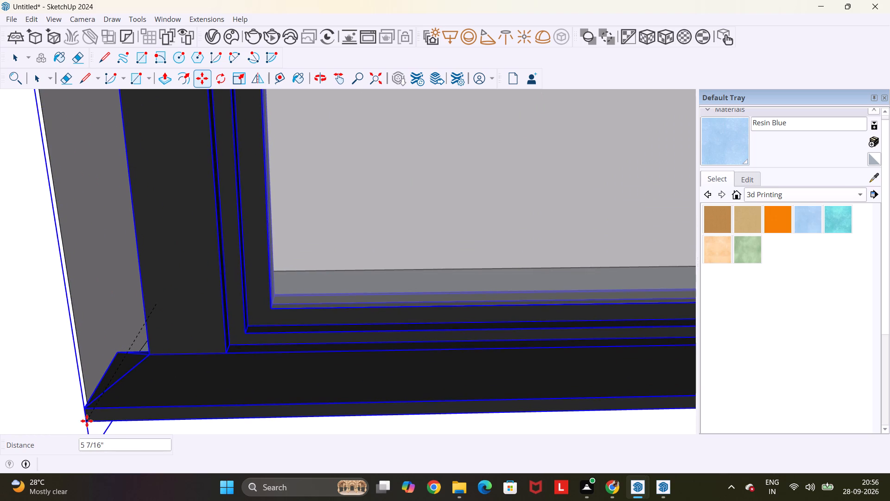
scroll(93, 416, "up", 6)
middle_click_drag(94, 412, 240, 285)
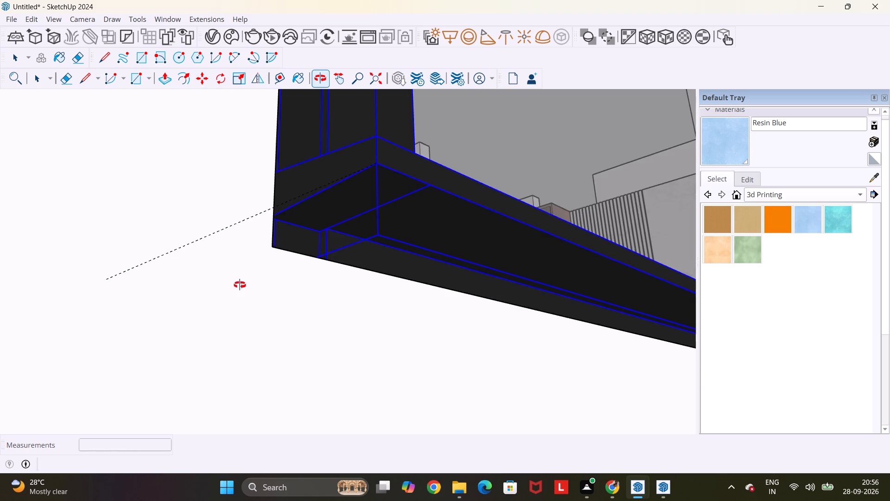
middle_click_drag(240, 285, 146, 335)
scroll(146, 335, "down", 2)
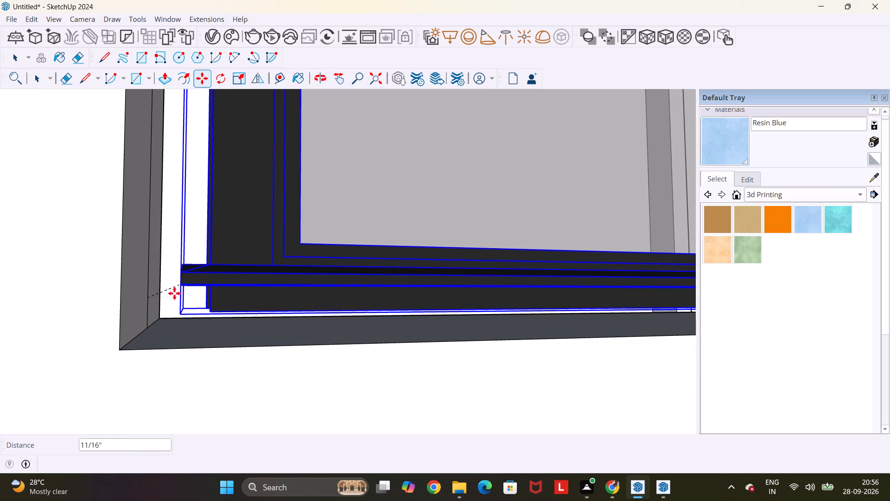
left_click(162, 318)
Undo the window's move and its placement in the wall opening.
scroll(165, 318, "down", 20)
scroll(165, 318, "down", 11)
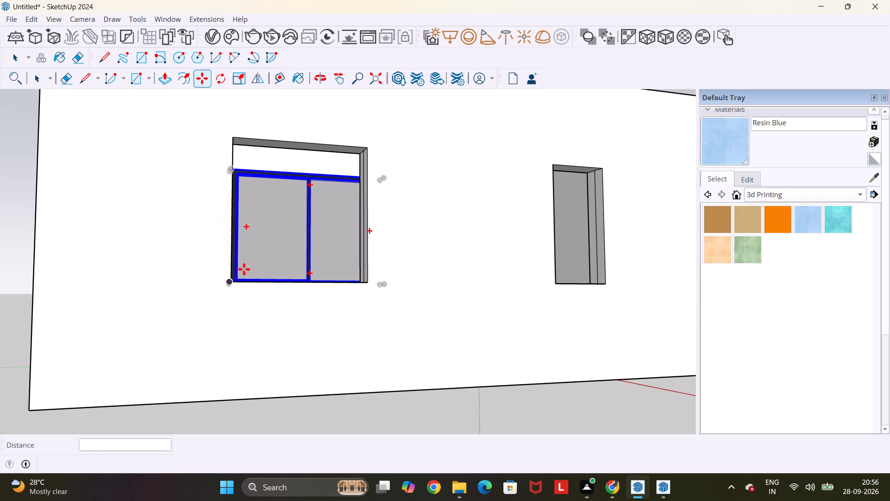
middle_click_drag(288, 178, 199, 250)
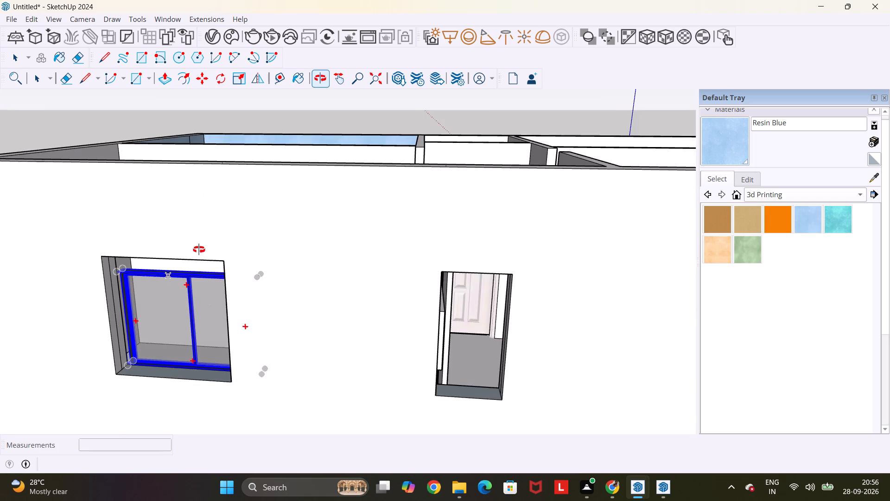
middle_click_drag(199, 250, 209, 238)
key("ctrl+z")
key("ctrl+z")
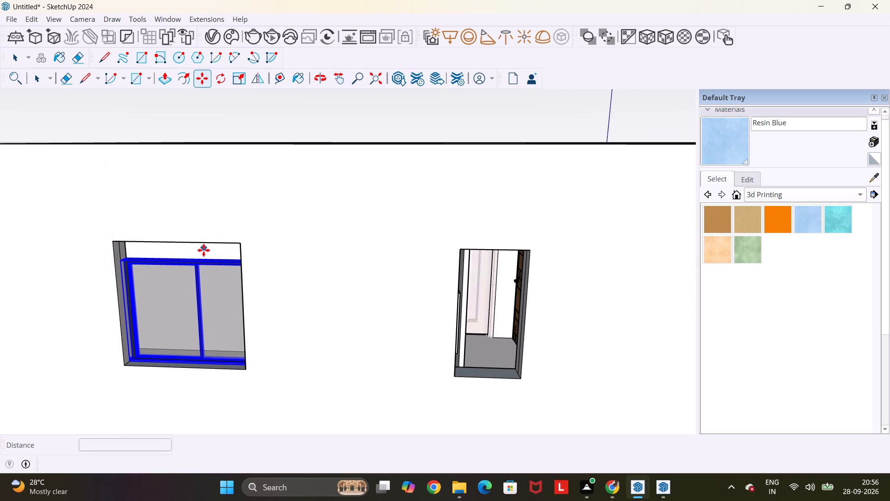
Paste the two-pane window on the open ground outside the house, beside the wall with the two empty openings.
scroll(203, 302, "down", 10)
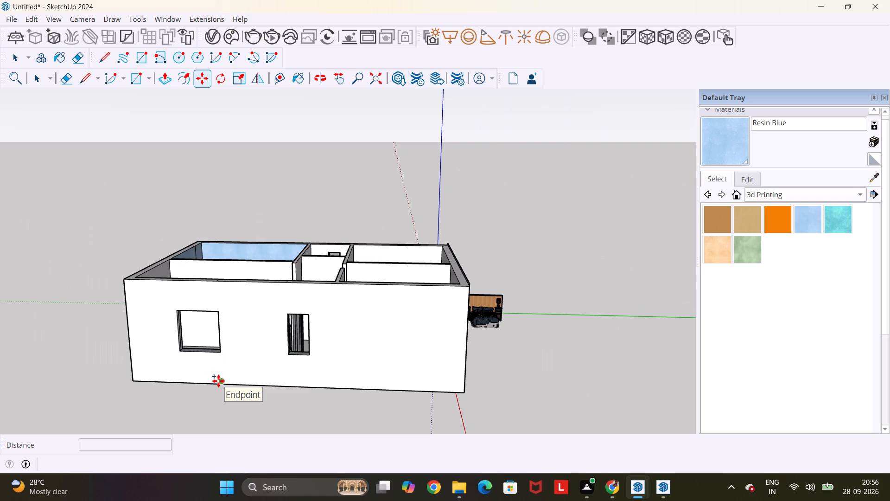
key("ctrl+v")
left_click(61, 381)
Scale the pasted window along the red and green axes about its opposite point.
scroll(101, 359, "up", 5)
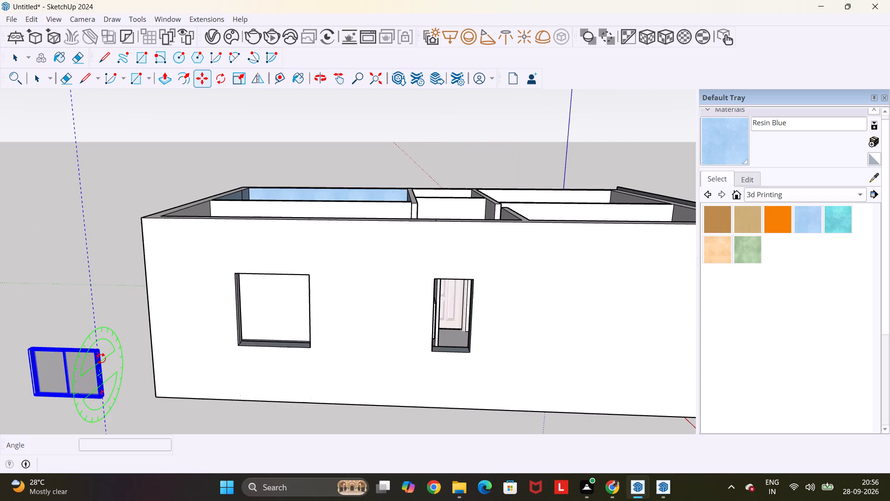
key("s")
scroll(97, 373, "up", 6)
key("s")
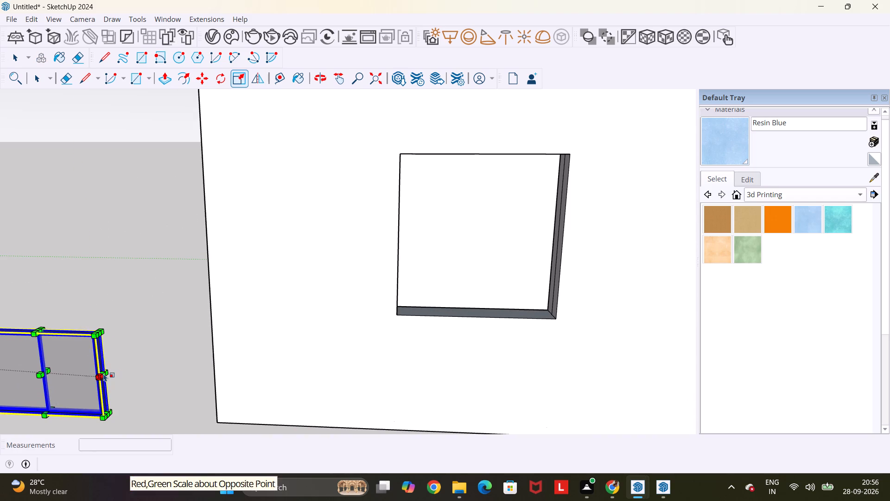
scroll(105, 373, "up", 5)
left_click(105, 373)
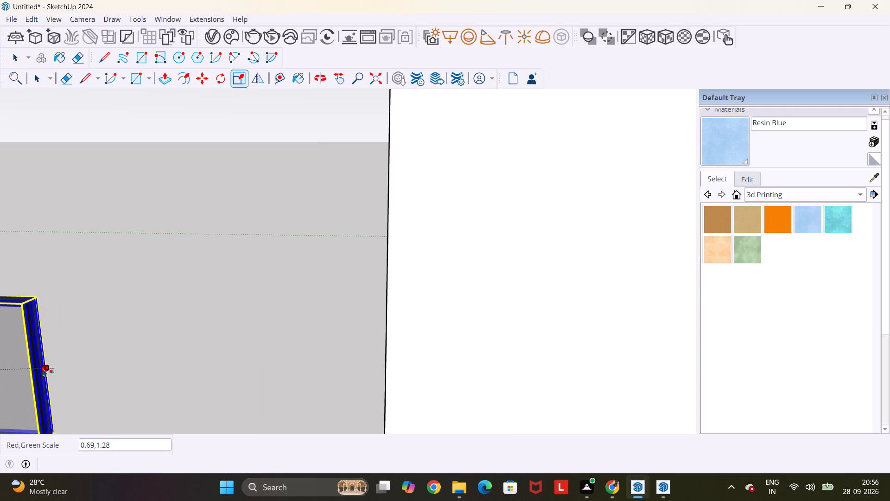
left_click(37, 369)
scroll(37, 369, "down", 18)
scroll(30, 366, "up", 4)
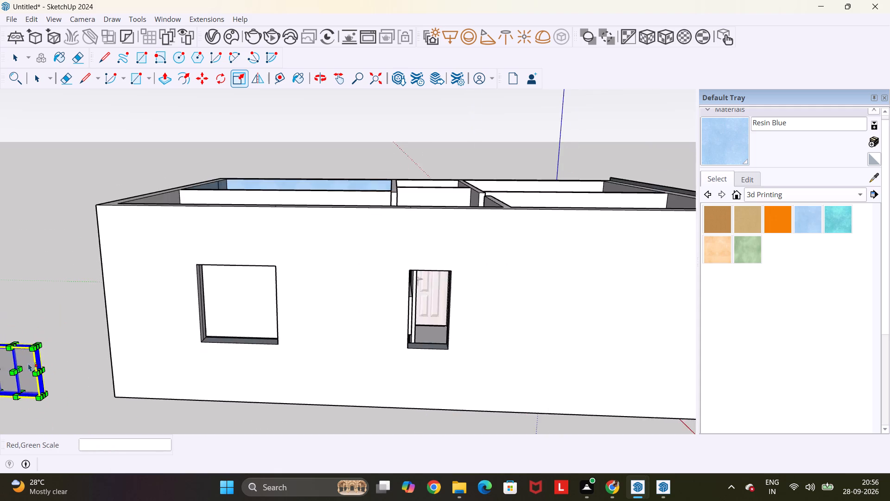
Scale the pasted window along the blue axis to about 0.43 of its height.
scroll(28, 363, "up", 7)
left_click(13, 342)
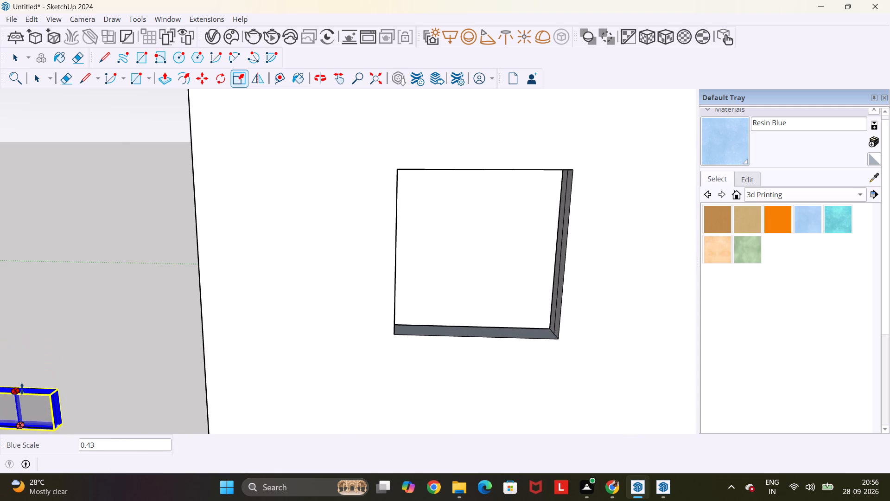
left_click(22, 389)
Move the scaled window by its lower outer sill corner onto the matching bottom corner of the larger empty wall opening.
scroll(26, 394, "down", 5)
middle_click_drag(31, 405, 240, 362, "shift")
scroll(240, 362, "up", 15, "shift")
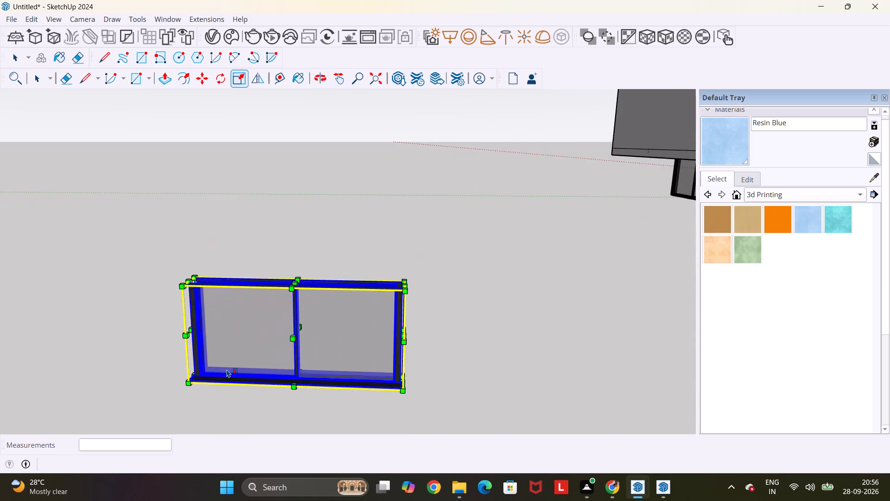
scroll(227, 369, "up", 14, "shift")
middle_click_drag(193, 394, 199, 379)
left_click(116, 373)
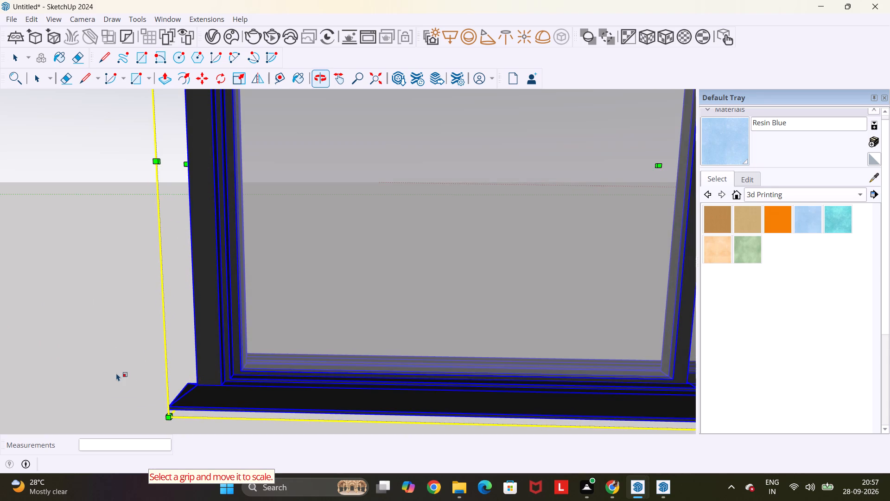
key("space")
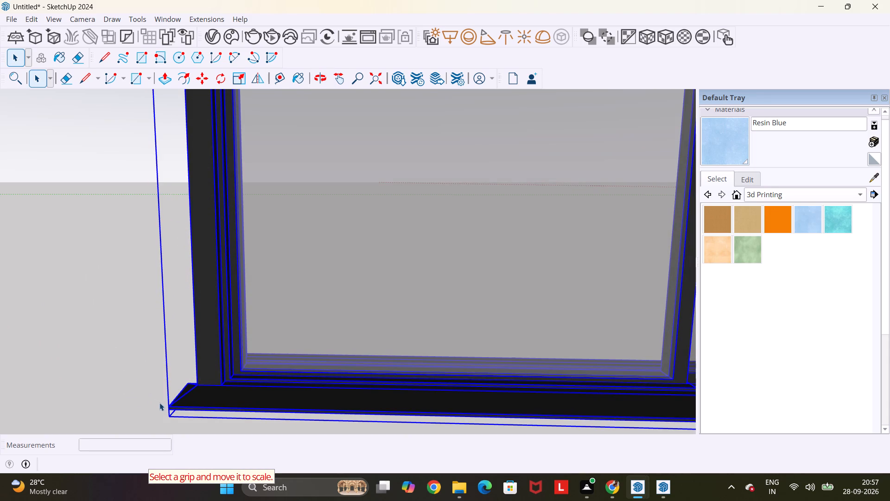
key("m")
scroll(180, 408, "up", 13)
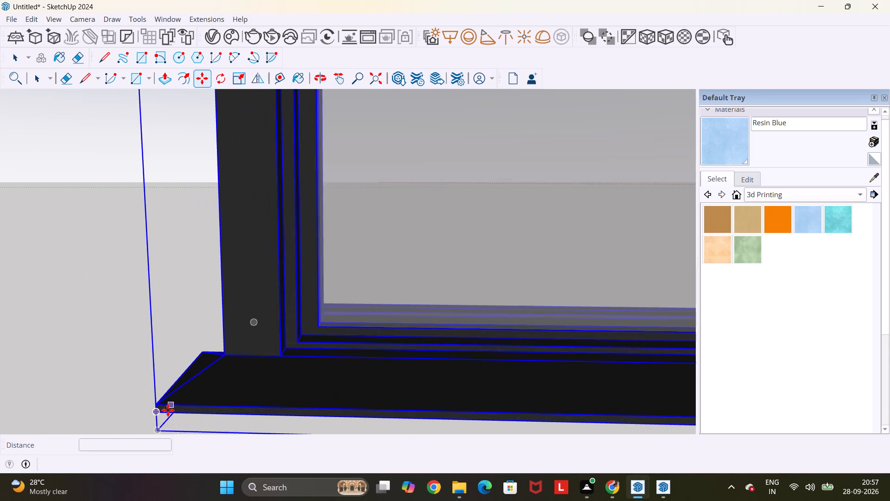
scroll(168, 410, "up", 3)
left_click(146, 414)
scroll(146, 414, "down", 14)
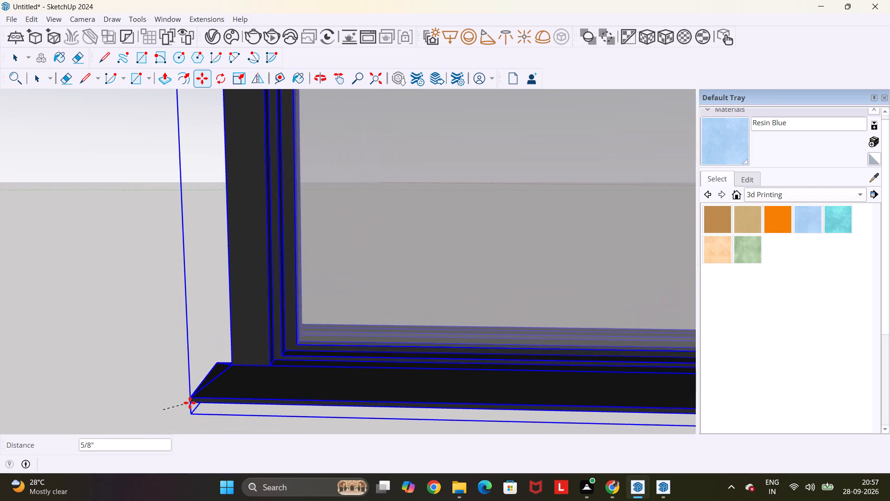
scroll(190, 403, "down", 20)
scroll(190, 403, "down", 20)
scroll(190, 403, "down", 1)
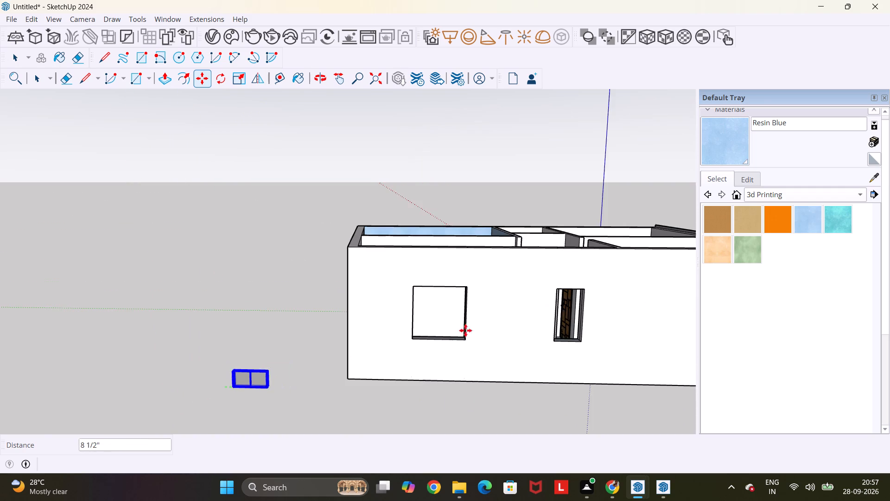
scroll(540, 315, "up", 20)
scroll(540, 315, "up", 2)
scroll(321, 354, "down", 5)
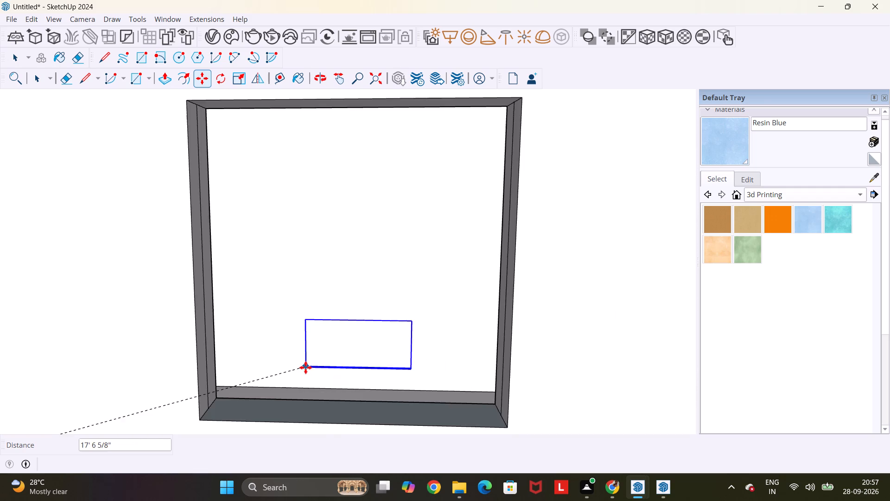
scroll(305, 367, "down", 4)
scroll(239, 391, "up", 7)
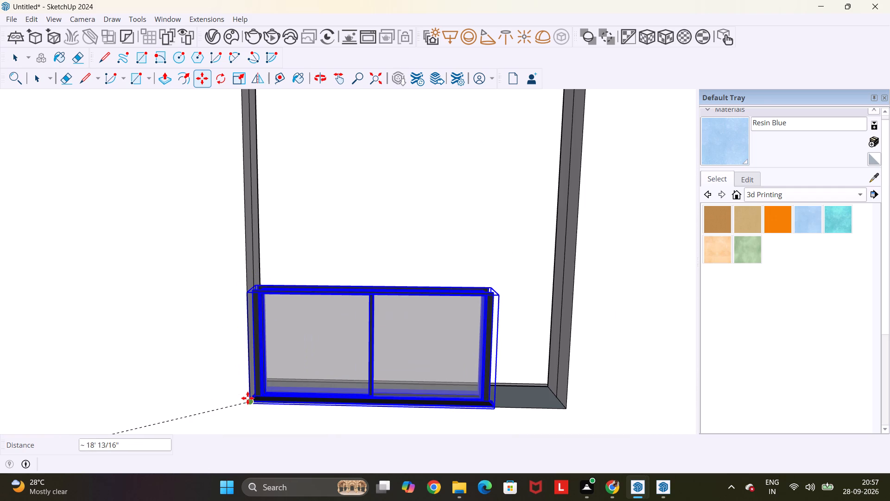
scroll(248, 398, "up", 6)
left_click(248, 398)
Scale the window along the blue axis by about 2.84 so its top meets the opening's upper edge.
scroll(339, 351, "down", 9)
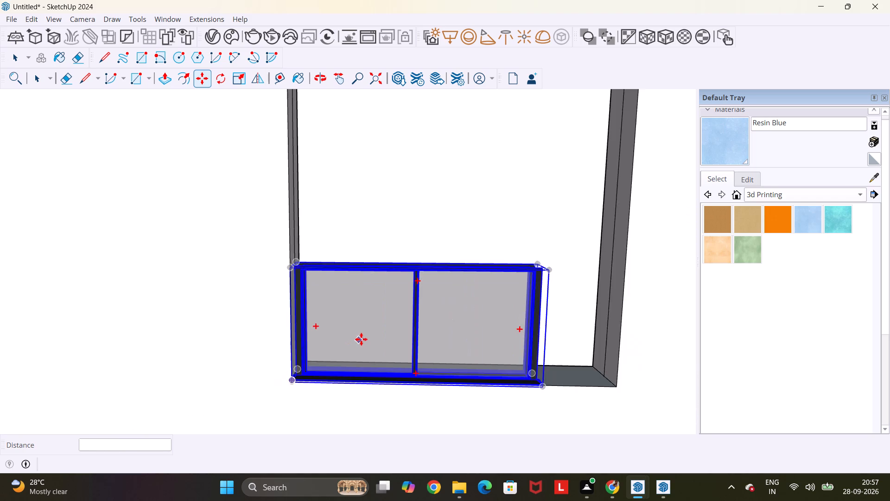
scroll(361, 339, "down", 2)
key("s")
middle_click_drag(407, 276, 409, 302)
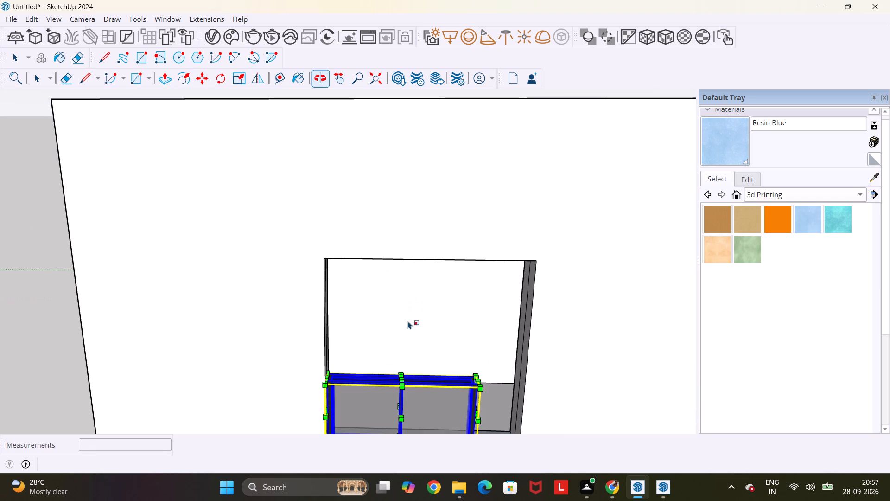
left_click(403, 379)
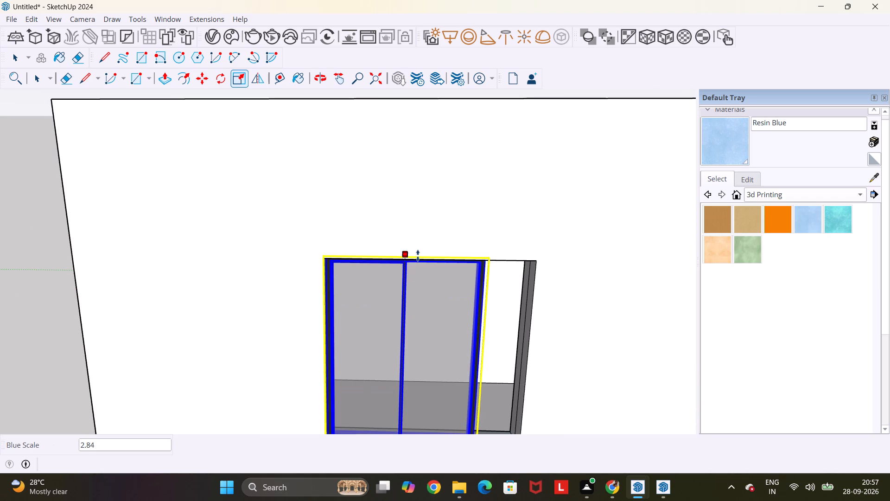
left_click(417, 260)
Scale the window along the red axis by about 1.27 so it fills the opening's full width.
middle_click_drag(498, 354, 498, 353)
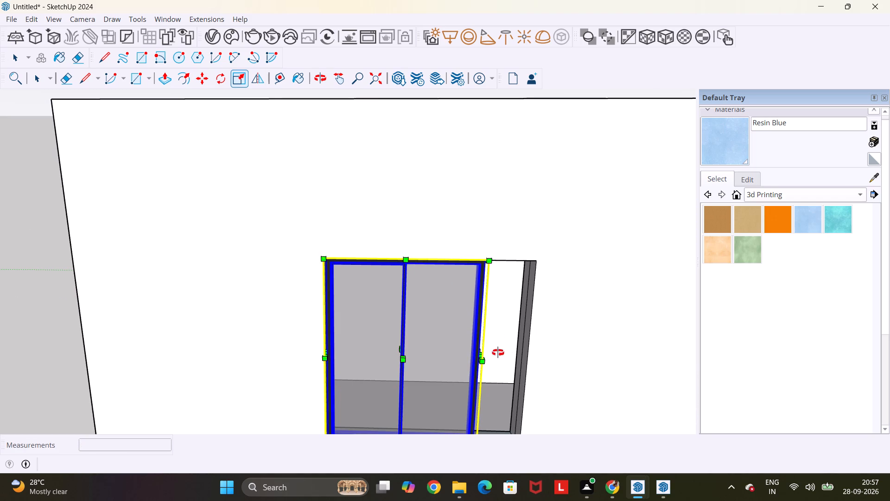
middle_click_drag(498, 353, 437, 340)
scroll(316, 320, "up", 3)
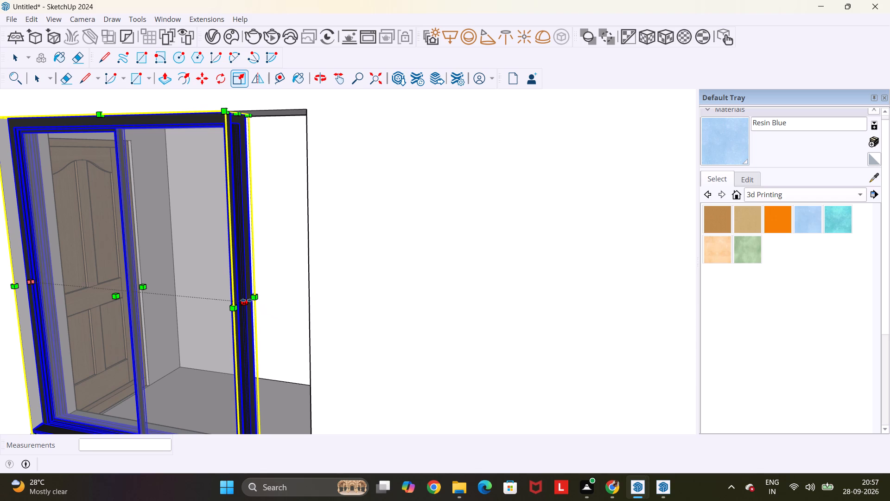
left_click(246, 300)
left_click(315, 310)
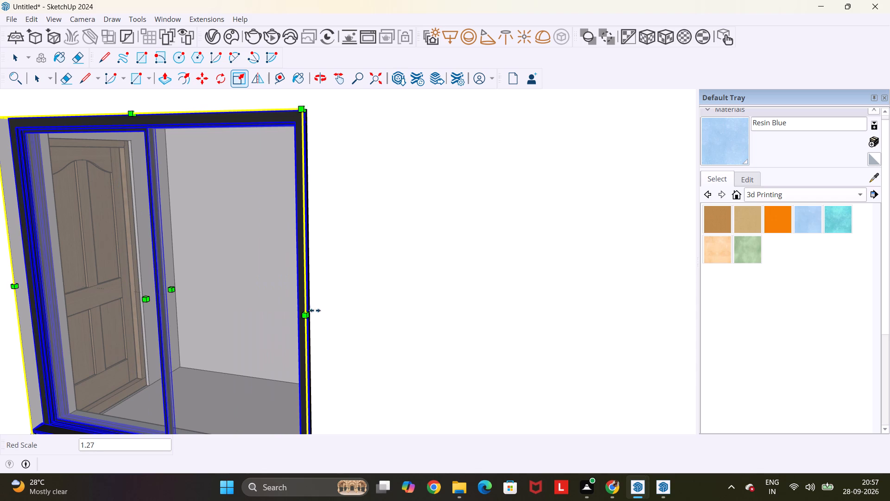
Copy the two-pane window fitted in the wall opening.
scroll(312, 310, "down", 14)
middle_click_drag(242, 332, 326, 353)
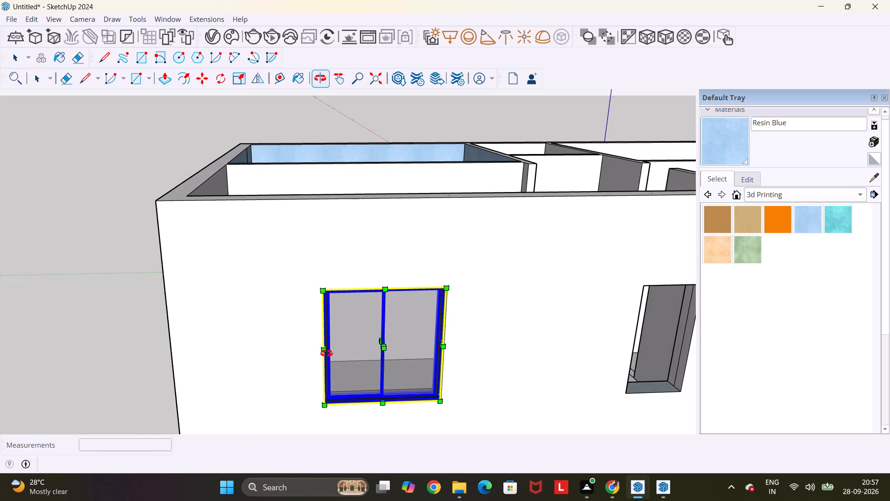
middle_click_drag(326, 353, 325, 352)
key("Escape")
key("space")
left_click(347, 343)
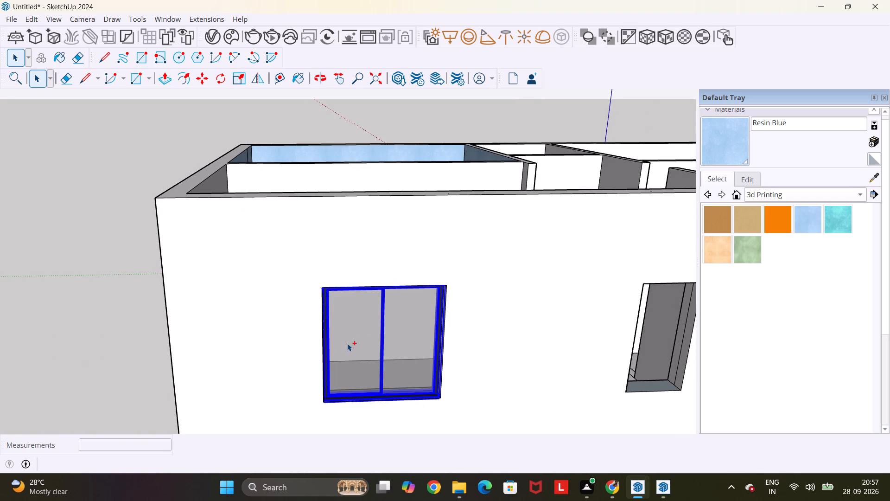
key("ctrl+c")
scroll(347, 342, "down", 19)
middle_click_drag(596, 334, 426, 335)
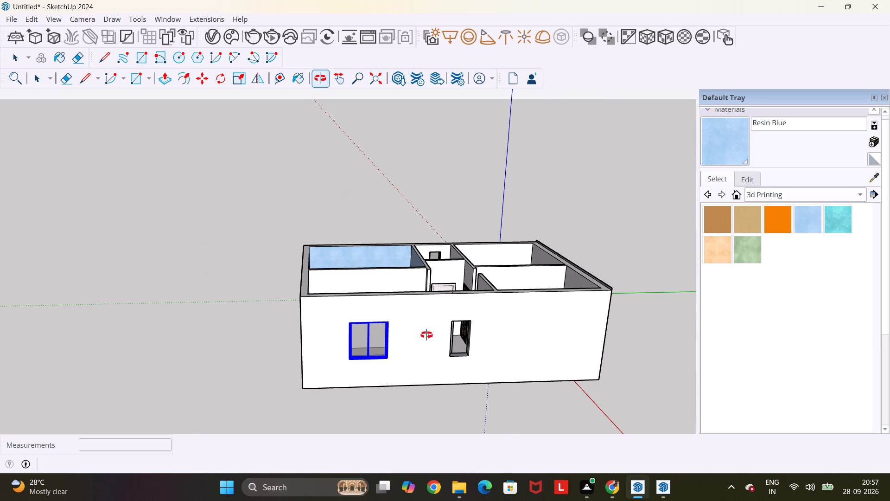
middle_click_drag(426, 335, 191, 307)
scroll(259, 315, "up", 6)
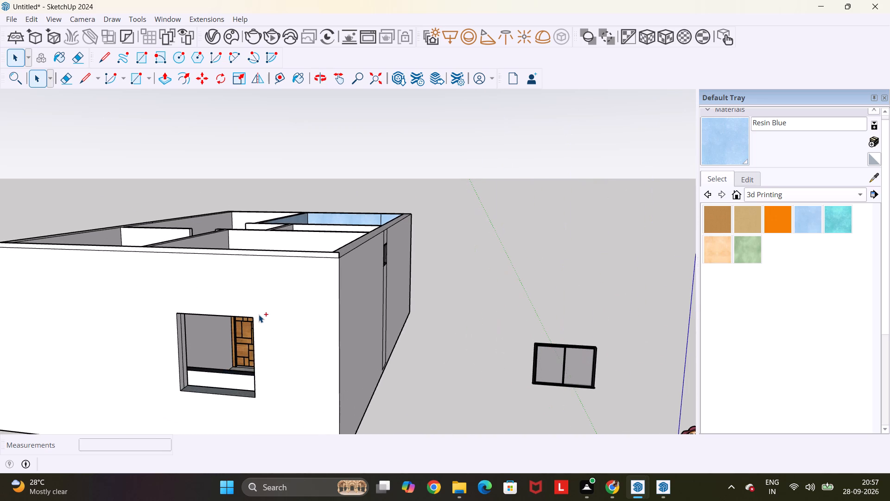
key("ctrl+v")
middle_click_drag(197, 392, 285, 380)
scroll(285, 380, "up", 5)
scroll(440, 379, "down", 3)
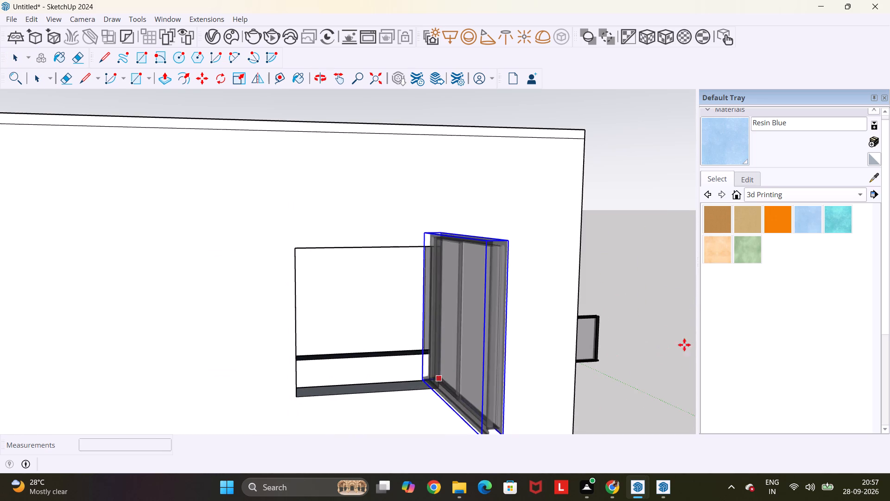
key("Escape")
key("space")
Paste the copied window on the open ground beside the spare window, outside the wall with the single empty opening.
middle_click_drag(648, 330, 584, 330)
scroll(584, 330, "down", 7)
key("ctrl+v")
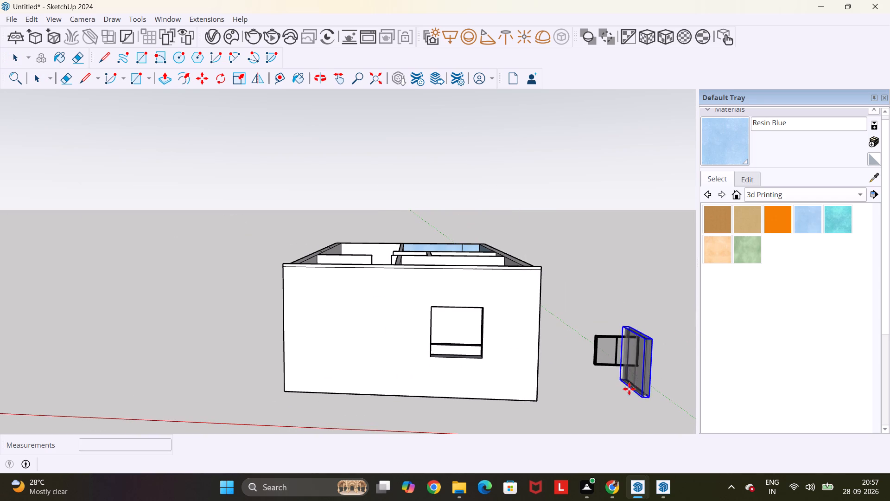
left_click(652, 402)
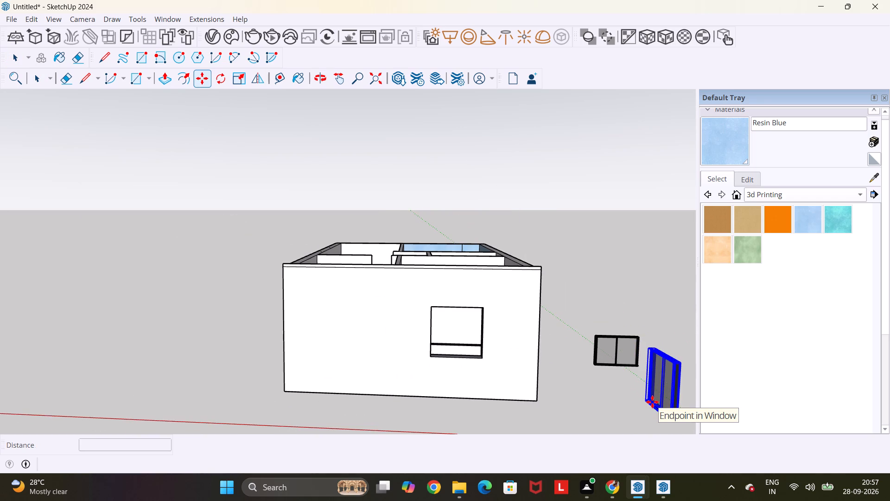
Rotate the pasted window 90 degrees about the vertical axis, parallel to the wall with the single opening, and copy it.
key("q")
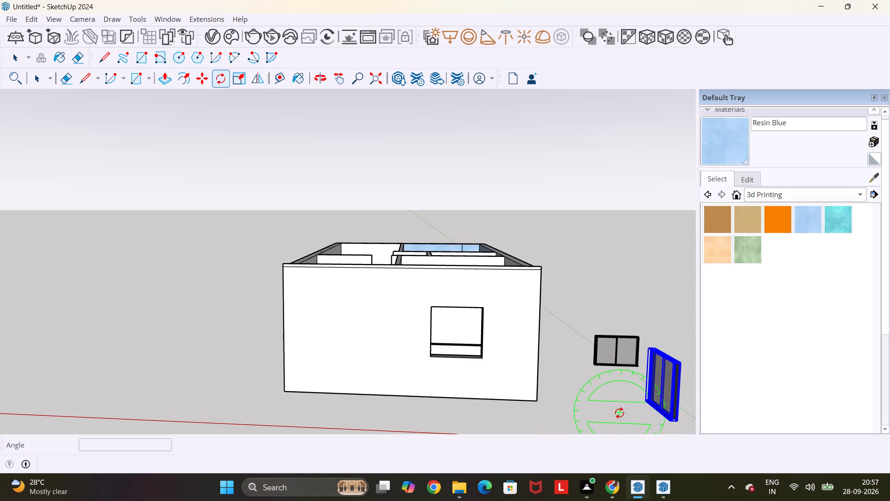
left_click(667, 413)
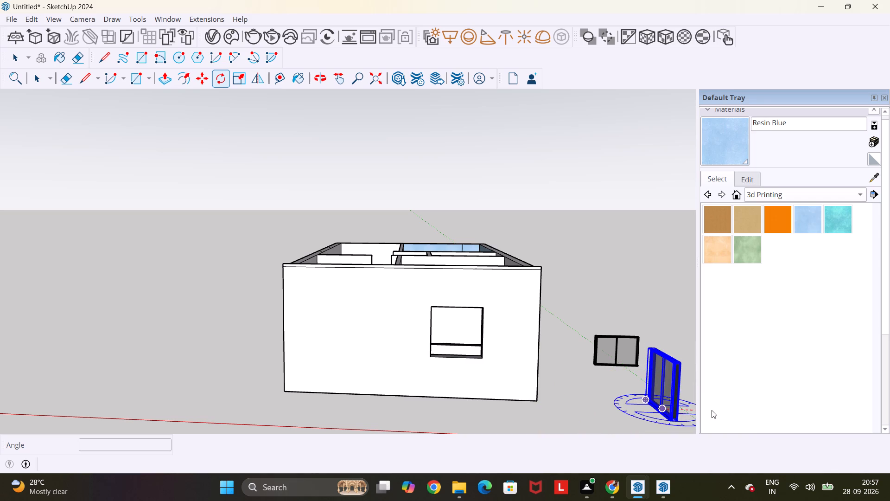
left_click(714, 406)
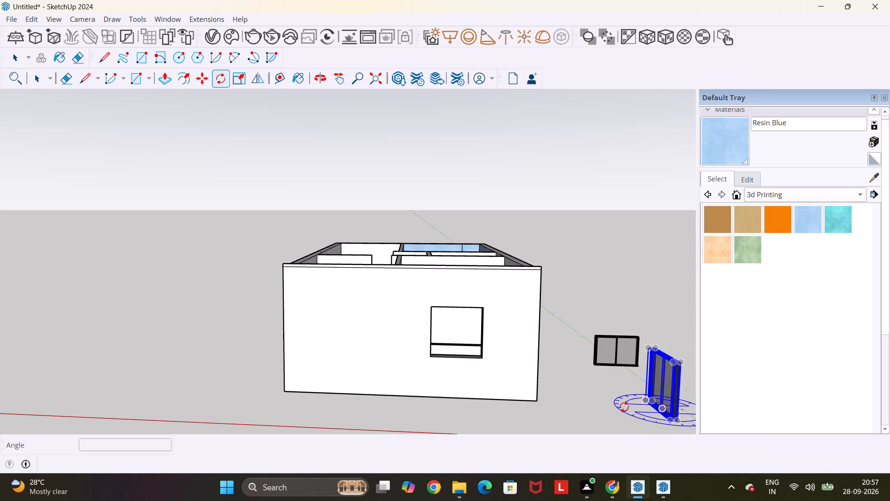
left_click(601, 407)
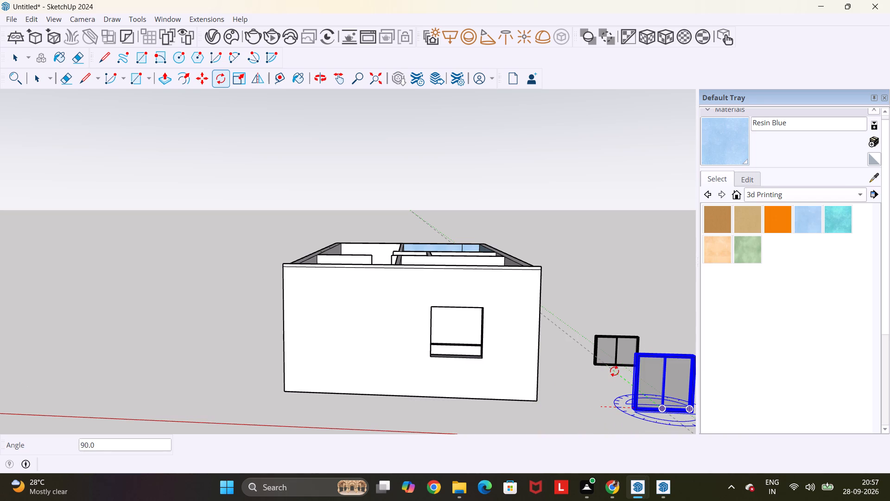
left_click(614, 371)
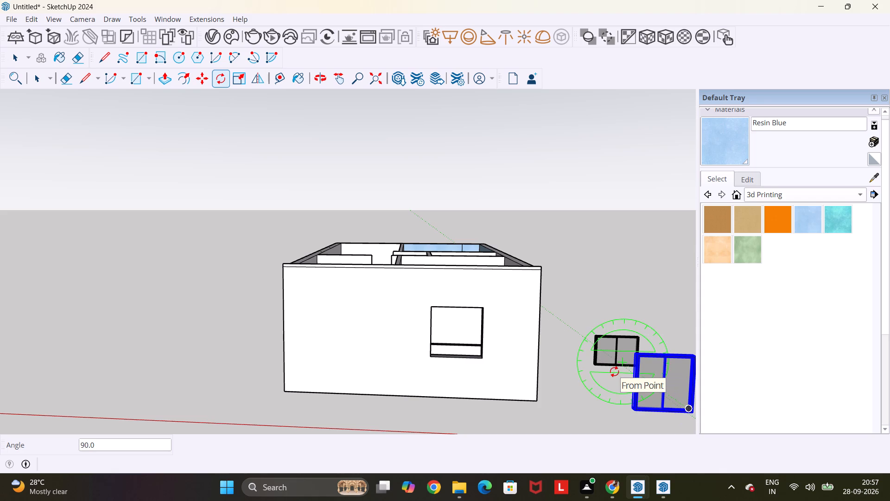
key("ctrl+c")
Move the rotated window by its lower outer frame corner onto the lower corner of the empty wall opening.
scroll(750, 404, "up", 5)
scroll(658, 399, "up", 13)
middle_click_drag(631, 393, 570, 250)
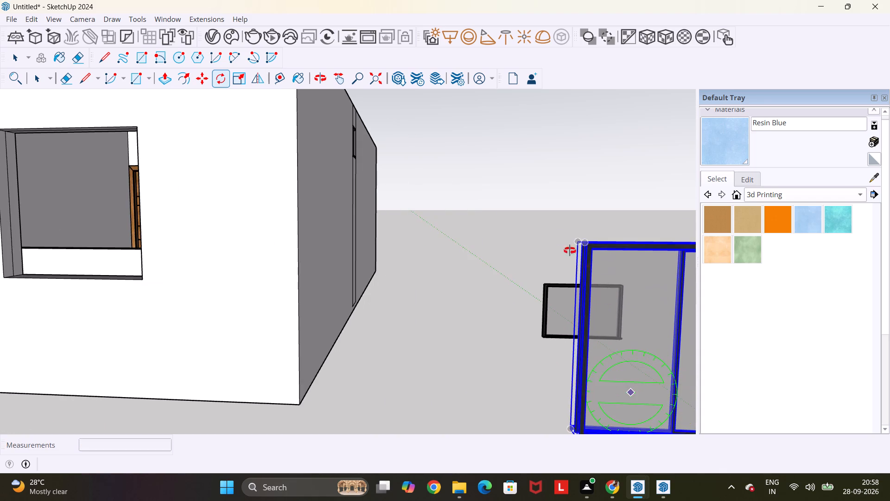
middle_click_drag(570, 250, 563, 358)
scroll(563, 358, "down", 2)
scroll(557, 409, "up", 11)
scroll(566, 411, "down", 5)
key("m")
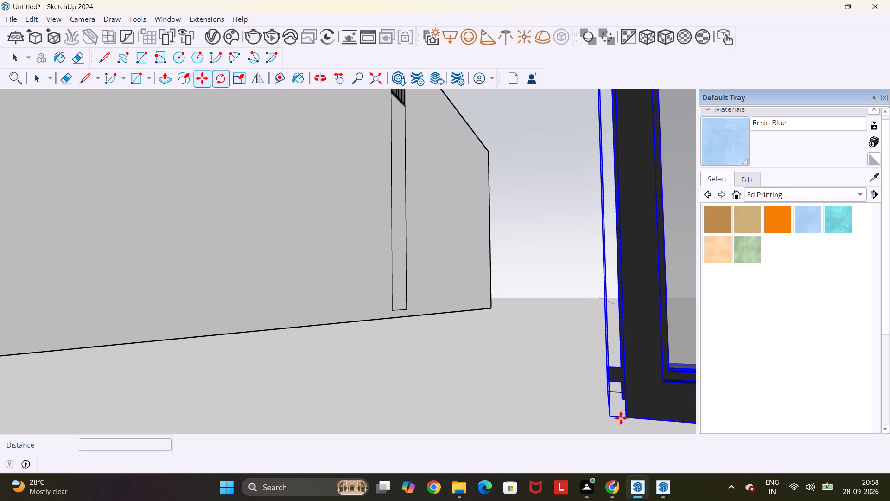
left_click(627, 417)
scroll(615, 405, "down", 18)
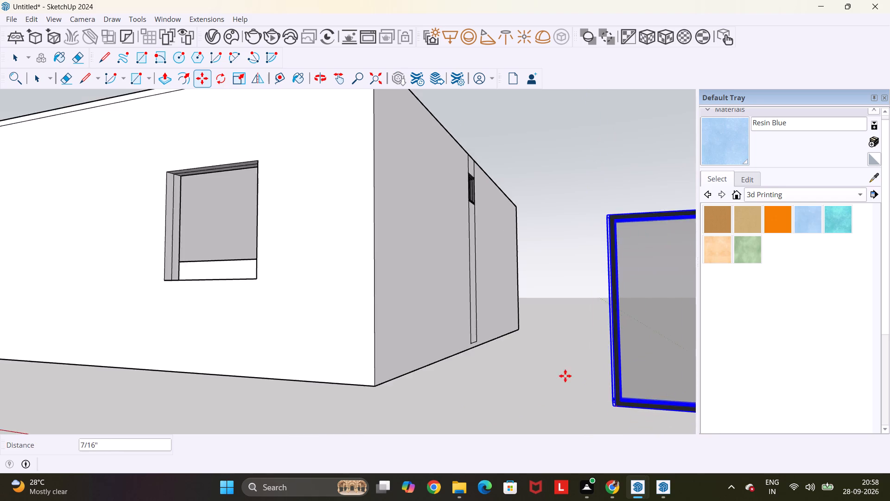
scroll(324, 277, "up", 9)
middle_click_drag(314, 305, 346, 334)
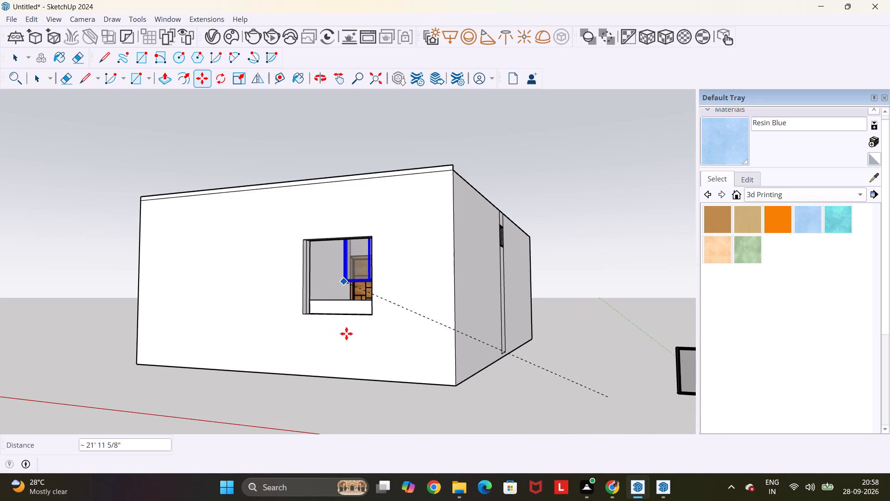
middle_click_drag(346, 334, 394, 348)
scroll(394, 348, "up", 1)
middle_click_drag(312, 315, 362, 337)
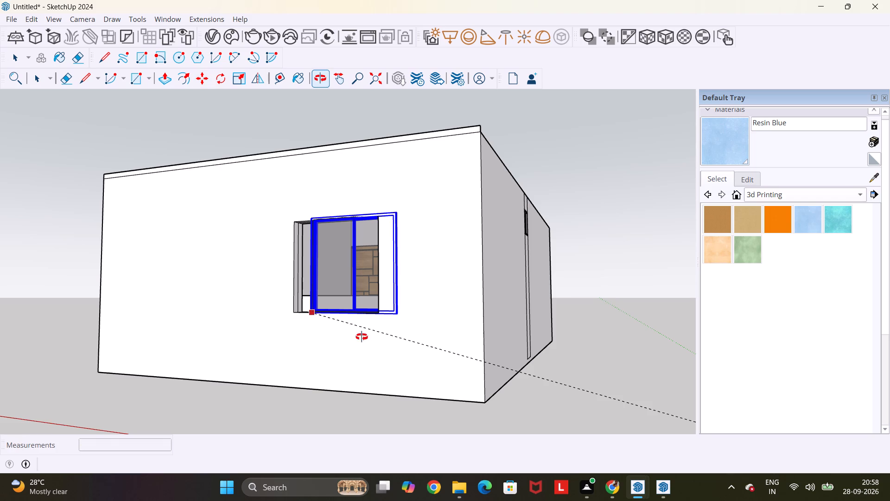
middle_click_drag(362, 337, 389, 350)
scroll(389, 350, "up", 16)
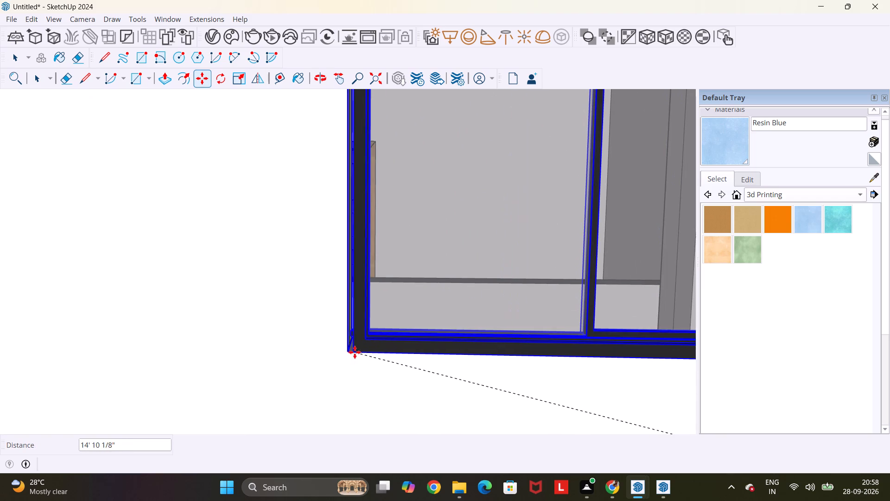
scroll(355, 350, "up", 11)
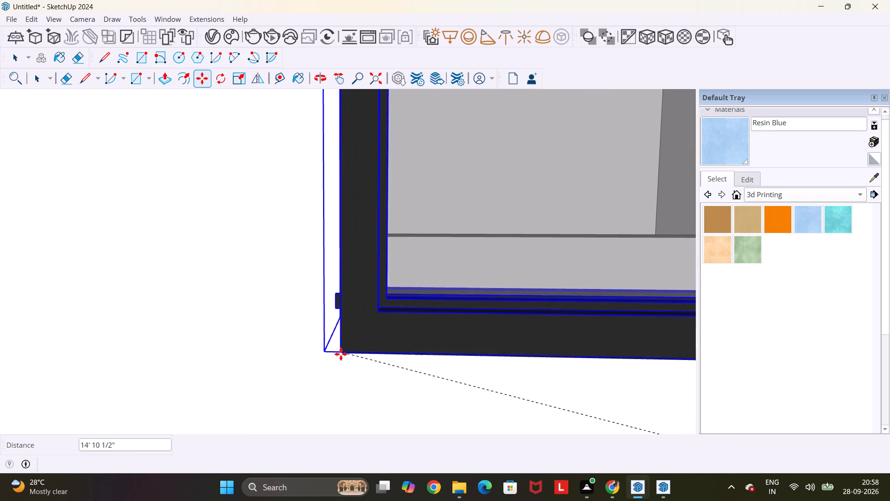
scroll(343, 352, "up", 12)
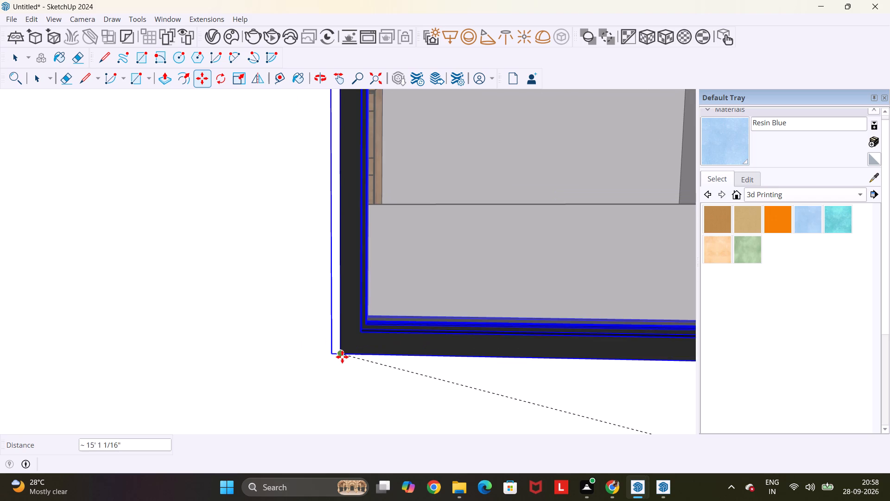
left_click(342, 357)
Scale the window down slightly along the blue axis so its top edge meets the top of the opening.
scroll(342, 357, "down", 20)
scroll(342, 357, "down", 5)
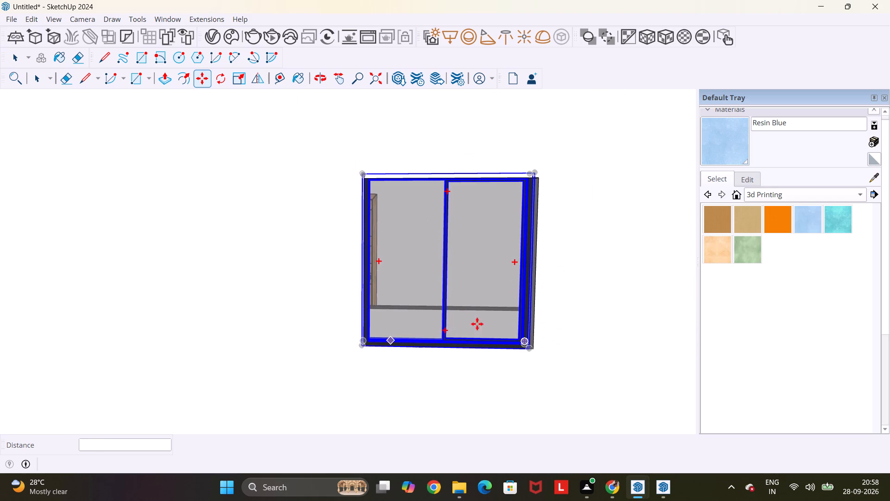
scroll(540, 189, "up", 11)
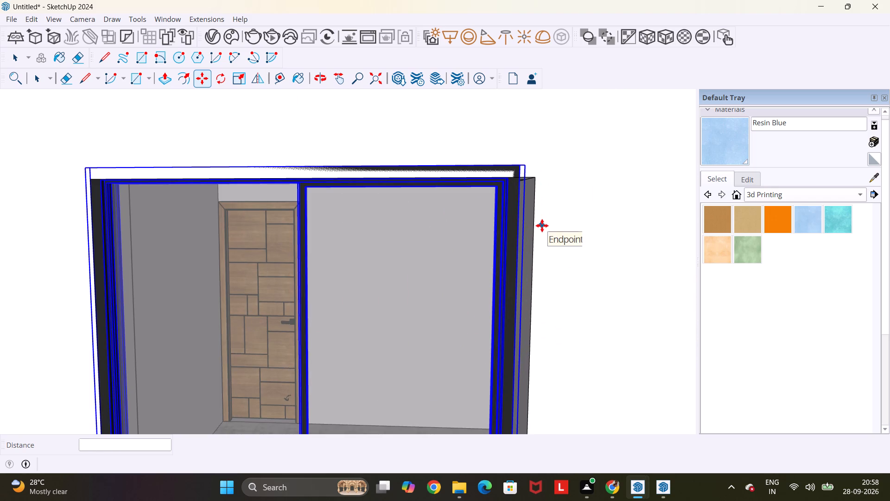
key("s")
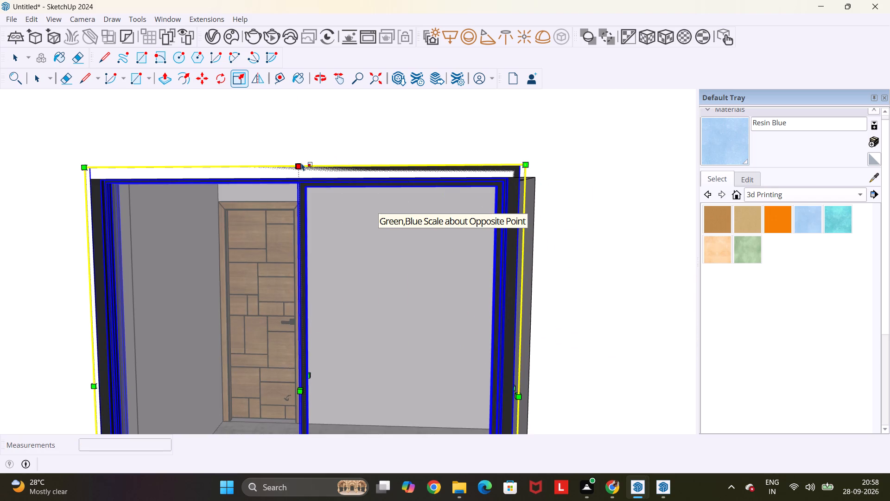
middle_click_drag(302, 163, 295, 200)
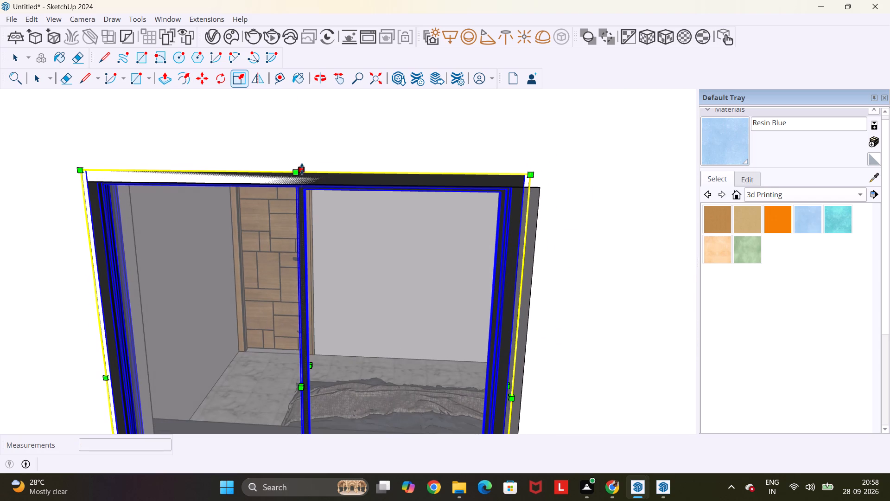
left_click(304, 167)
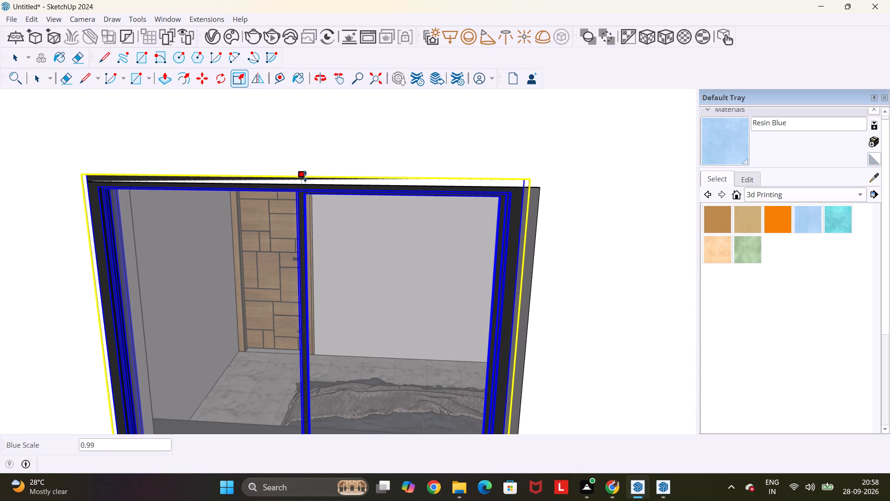
left_click(306, 184)
scroll(418, 251, "down", 1)
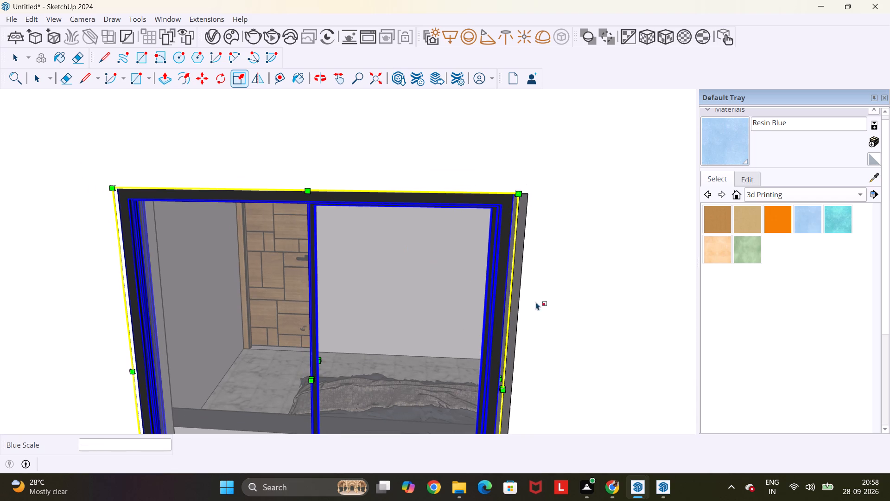
Scale the window wider along the red axis so its frame reaches the far side of the opening.
left_click(501, 382)
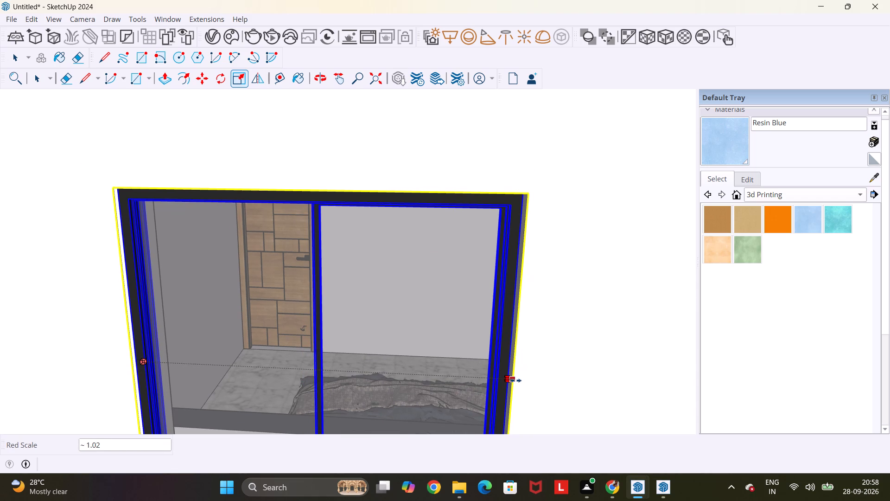
left_click(519, 377)
key("grave")
scroll(519, 377, "down", 4)
key("space")
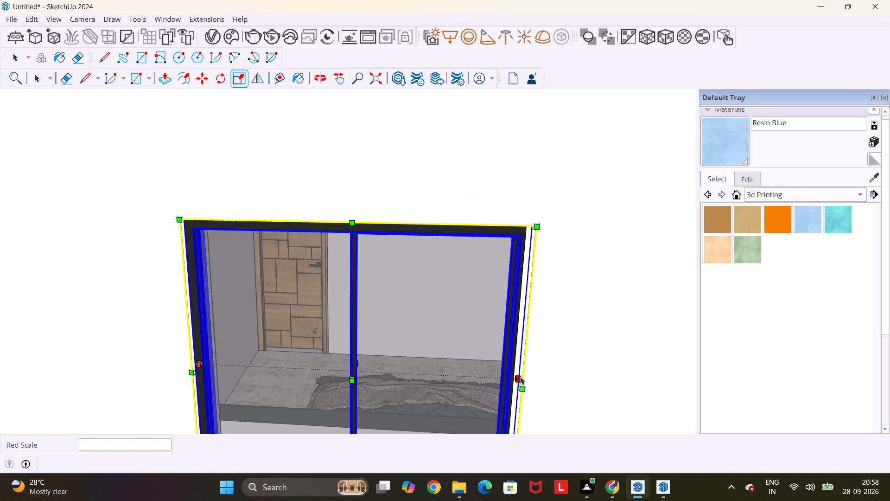
Scale the window's depth from its side edge by about 1.00, -0.18 along the red and green axes.
scroll(522, 376, "down", 4)
scroll(521, 392, "up", 1)
middle_click_drag(521, 392, 497, 321)
key("s")
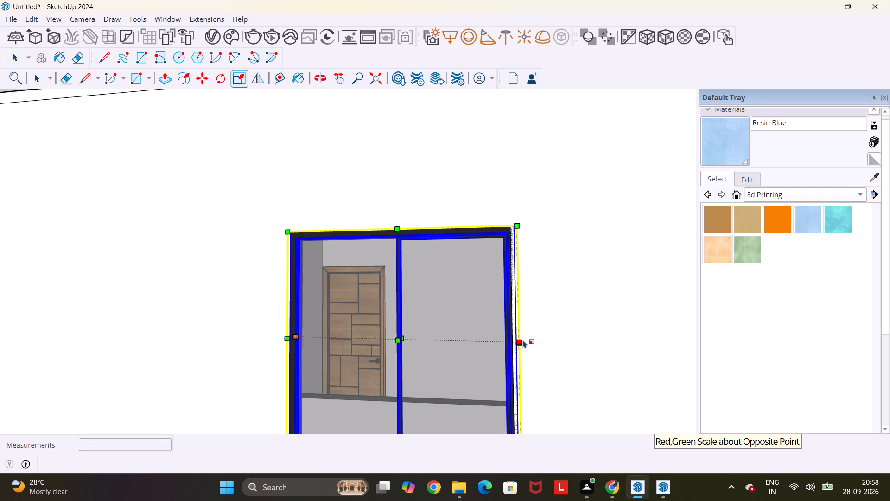
scroll(523, 340, "up", 2)
left_click(523, 340)
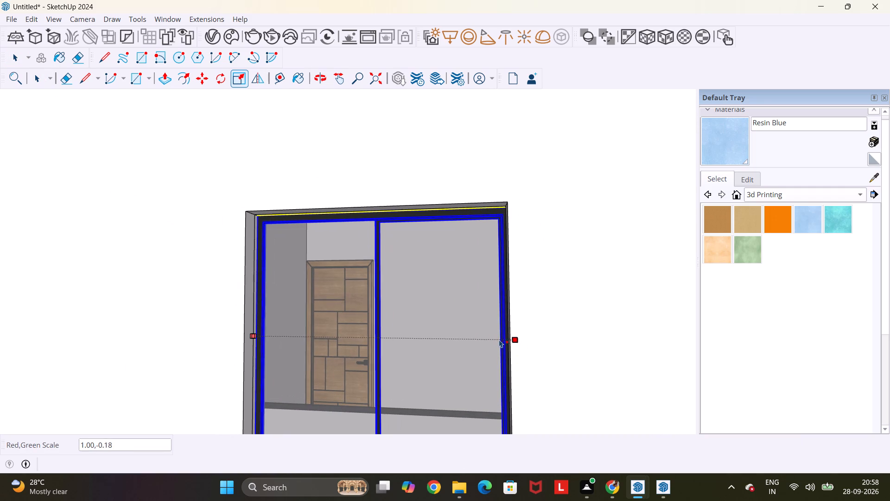
left_click(501, 339)
scroll(502, 338, "down", 4)
key("Escape")
key("space")
scroll(509, 338, "down", 3)
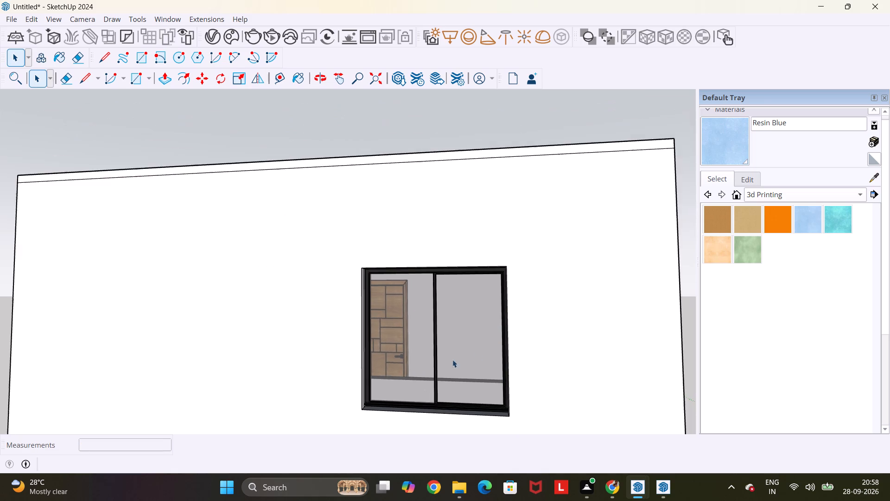
Move the recessed window about 6 13/16" by its lower frame corner to the opening's outer lower corner, flush with the wall face.
scroll(386, 391, "up", 11)
middle_click_drag(364, 408, 372, 408)
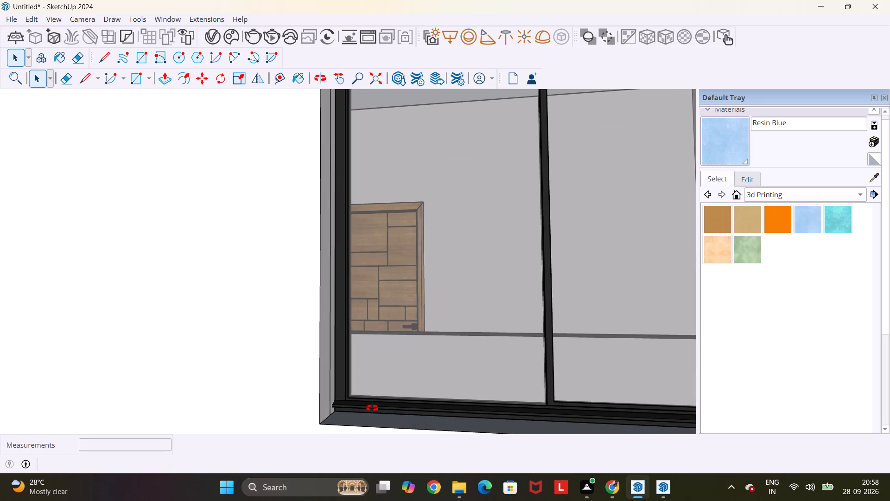
middle_click_drag(372, 408, 413, 400)
scroll(410, 400, "up", 5)
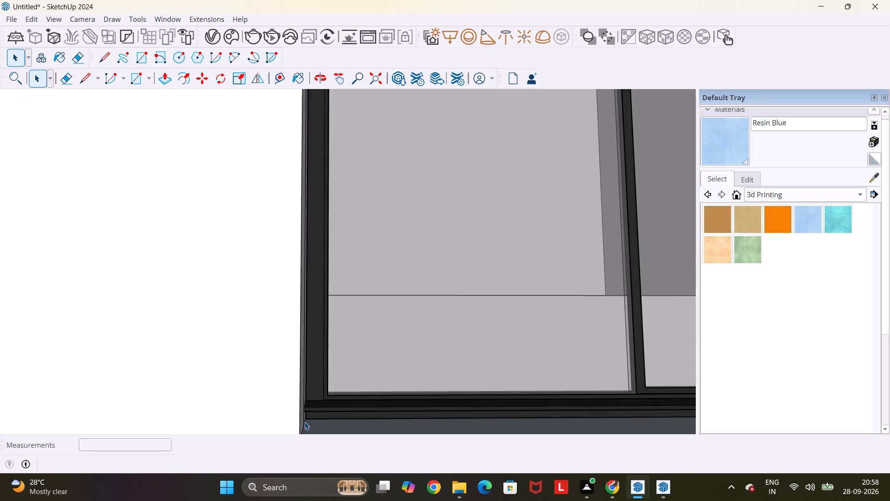
scroll(311, 420, "up", 1)
middle_click_drag(350, 415, 305, 412)
left_click(305, 412)
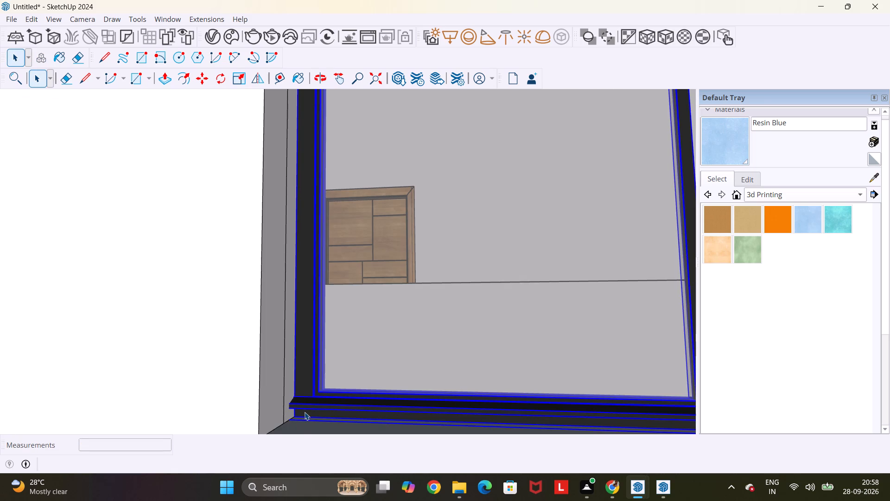
key("m")
scroll(300, 415, "up", 4)
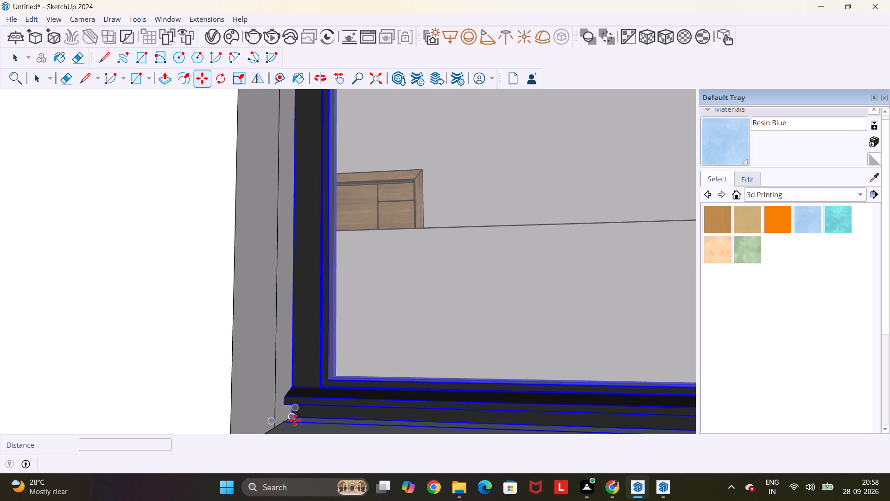
left_click(294, 420)
scroll(294, 420, "down", 11)
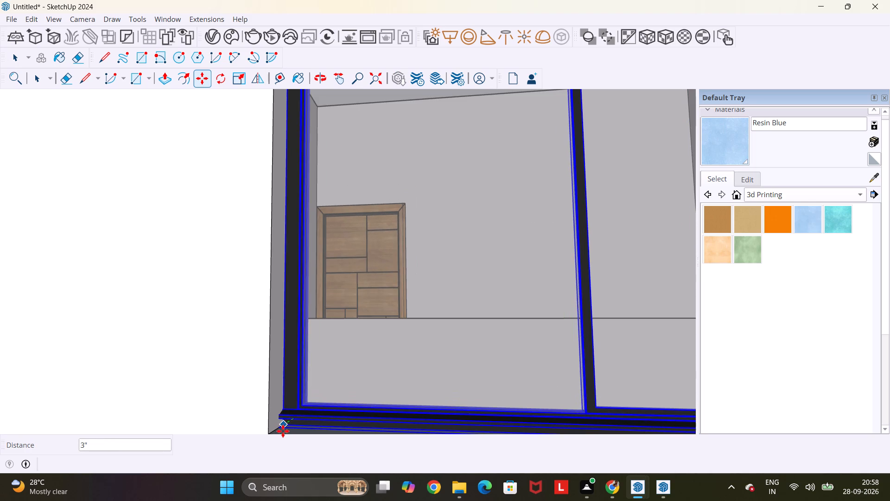
scroll(283, 431, "down", 10)
scroll(280, 432, "up", 5)
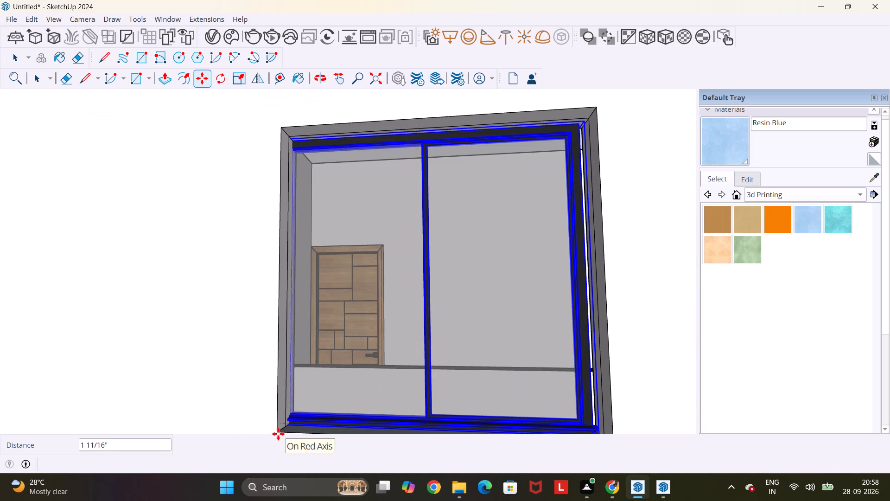
middle_click_drag(276, 437, 289, 382)
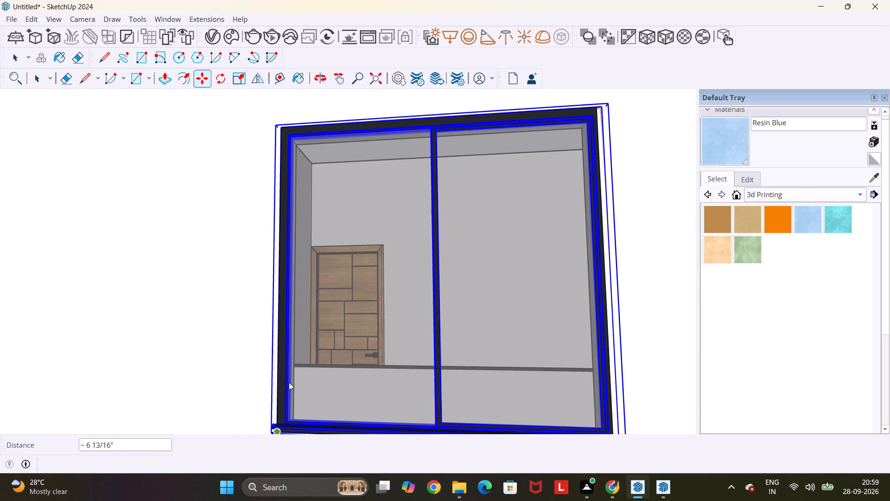
middle_click_drag(289, 382, 292, 376)
middle_click_drag(305, 316, 328, 260, "shift")
scroll(344, 303, "up", 11)
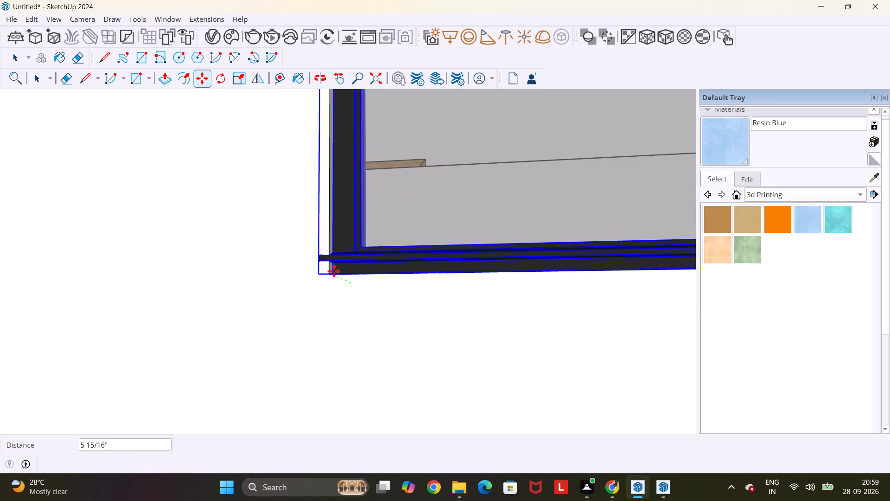
scroll(334, 271, "up", 11)
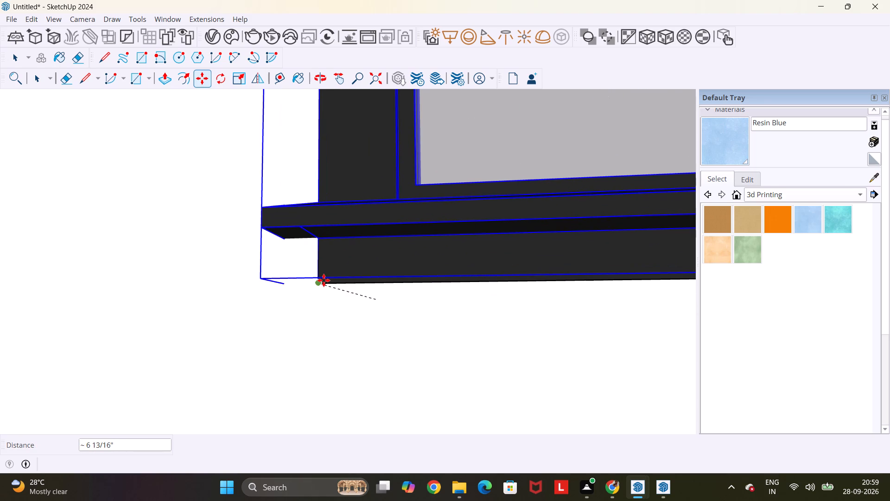
left_click(322, 280)
scroll(322, 281, "down", 3)
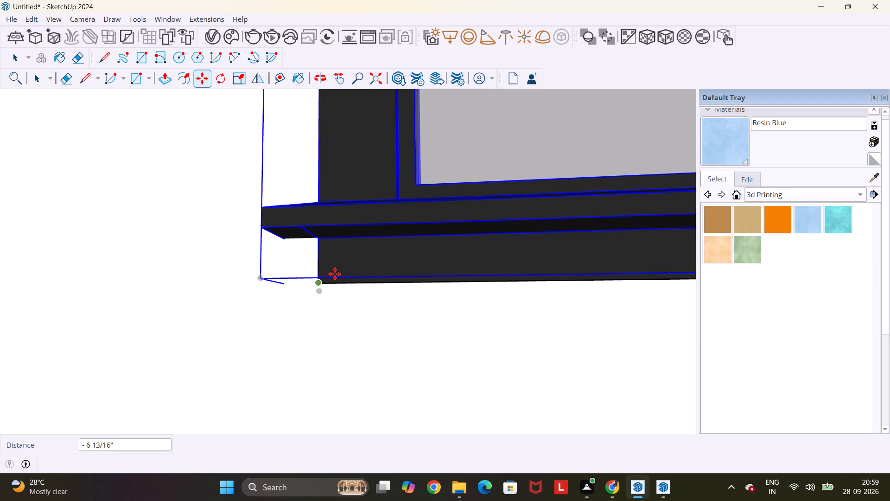
scroll(335, 274, "down", 20)
scroll(335, 274, "down", 16)
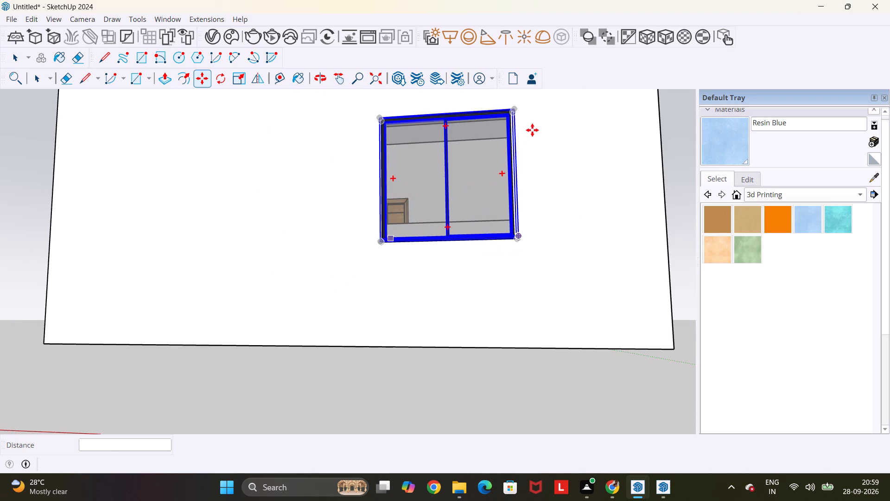
middle_click_drag(532, 130, 521, 233)
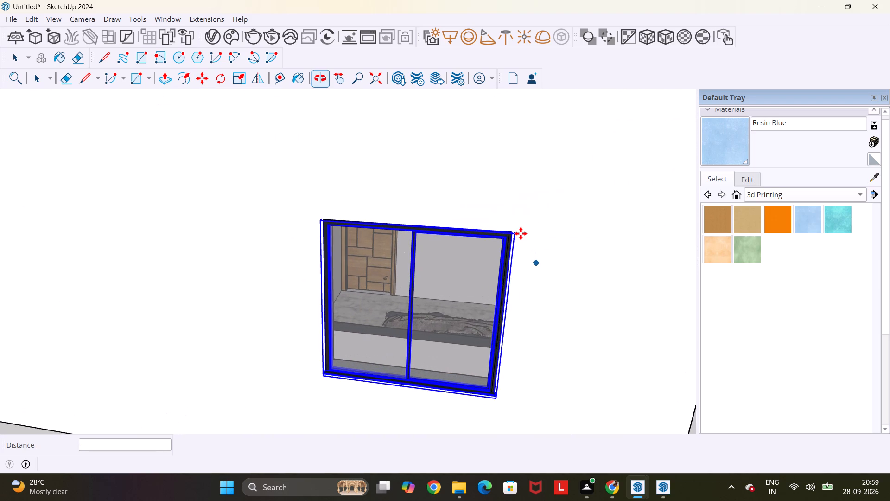
key("Escape")
key("space")
Examine the fitted windows from around the house, and the furnished bedroom from above.
middle_click_drag(603, 324, 520, 312)
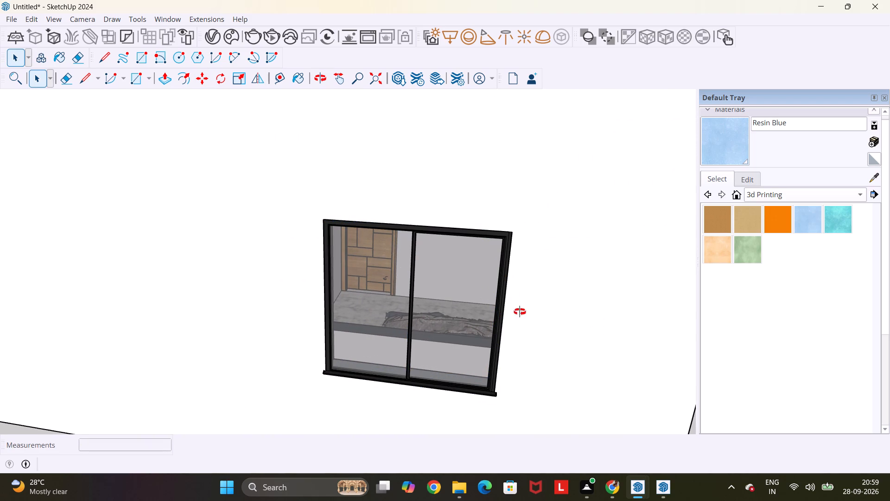
middle_click_drag(520, 312, 187, 273)
scroll(187, 273, "down", 16)
scroll(331, 217, "up", 5)
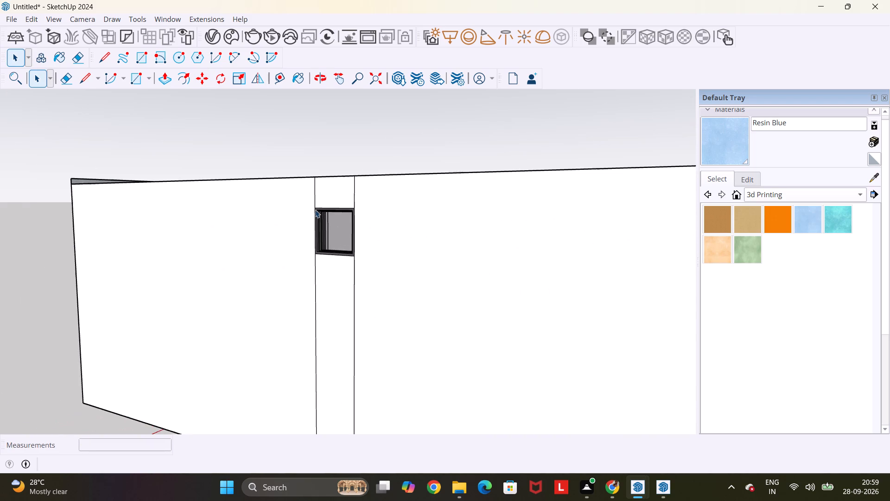
scroll(354, 225, "down", 15)
middle_click_drag(625, 297, 419, 324)
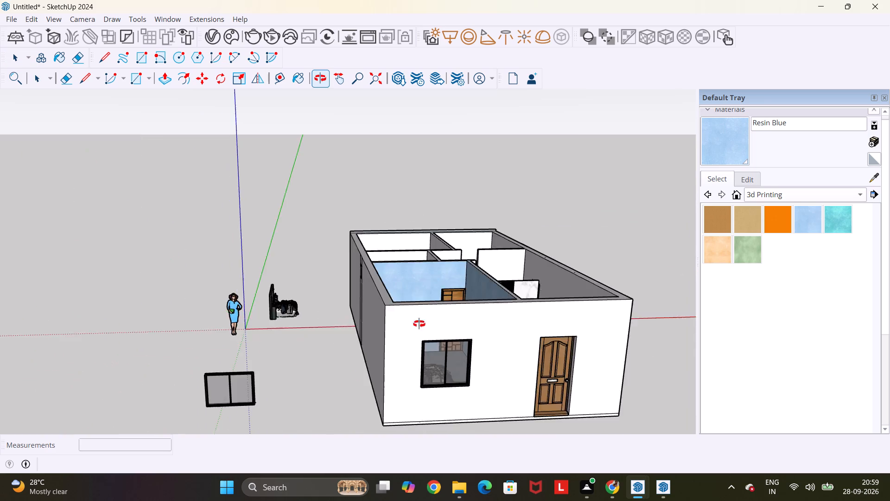
middle_click_drag(419, 324, 356, 402)
scroll(356, 398, "down", 2)
scroll(369, 334, "down", 6)
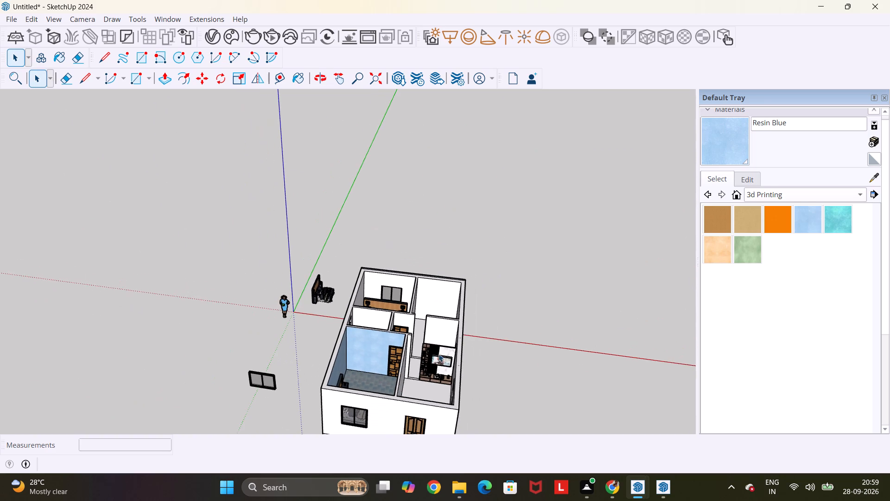
middle_click_drag(512, 372, 453, 437)
scroll(407, 301, "up", 9)
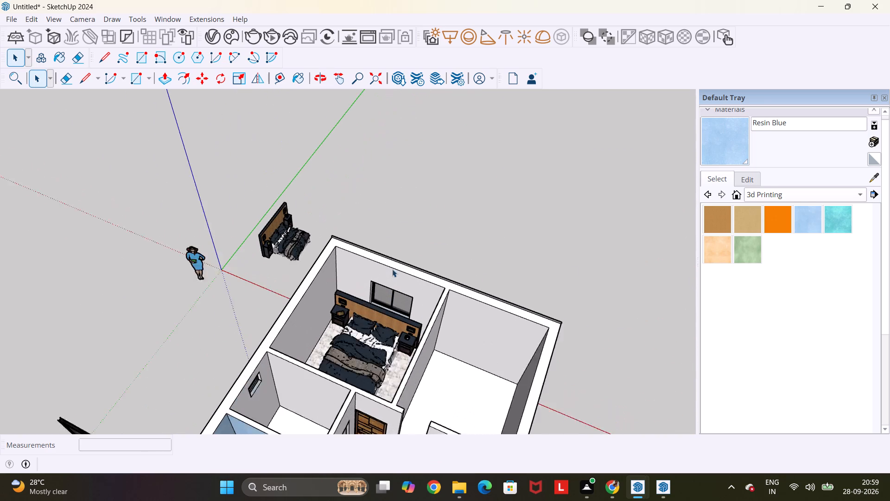
scroll(392, 269, "up", 1)
Load the SketchUp folder from Desktop > Paints > Wallpapers > SketchUp (3) as a materials collection.
left_click(877, 193)
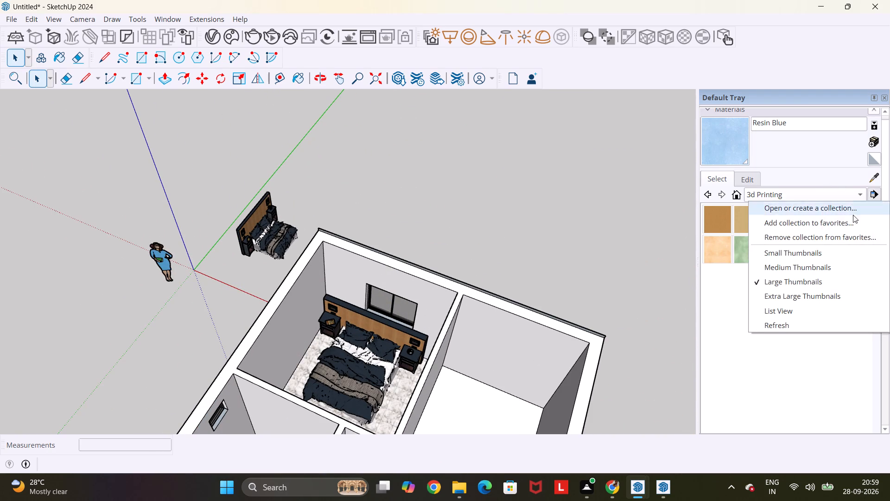
left_click(811, 203)
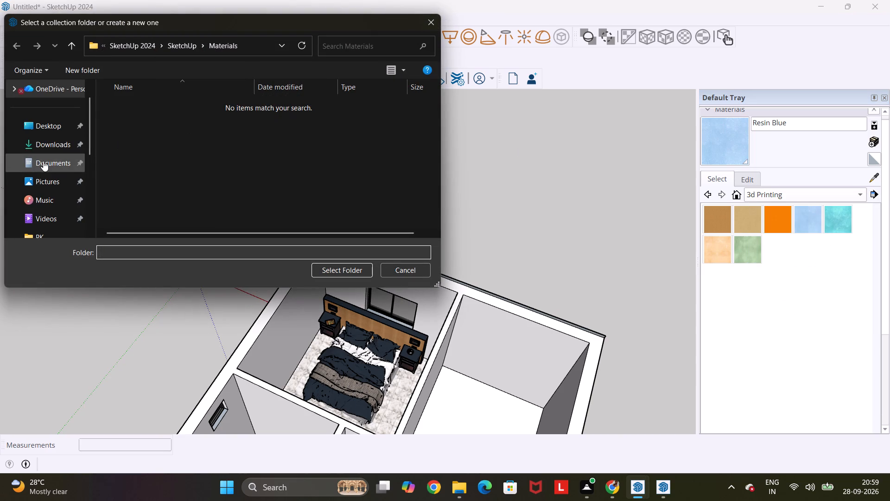
left_click(48, 118)
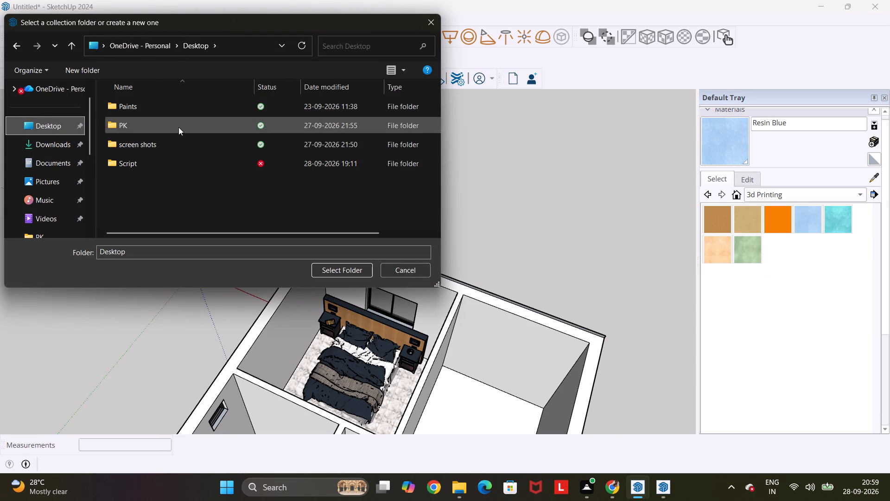
double_click(175, 109)
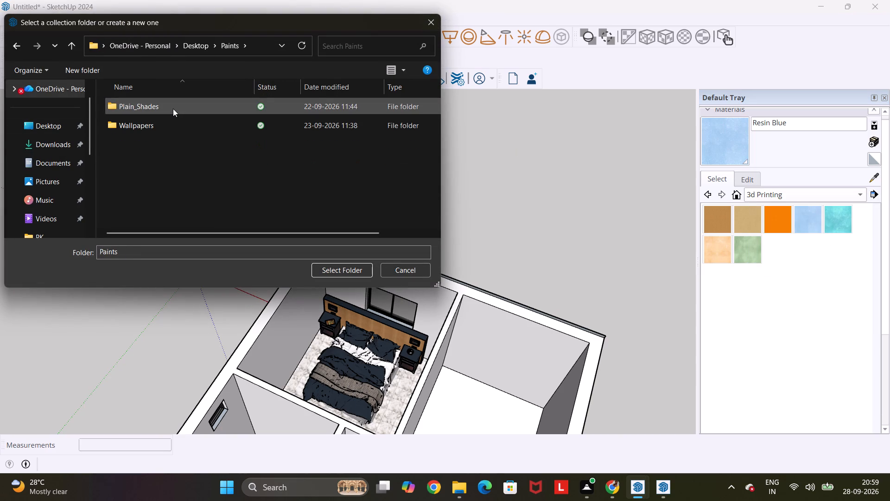
left_click(160, 129)
left_click(161, 121)
left_click(161, 121)
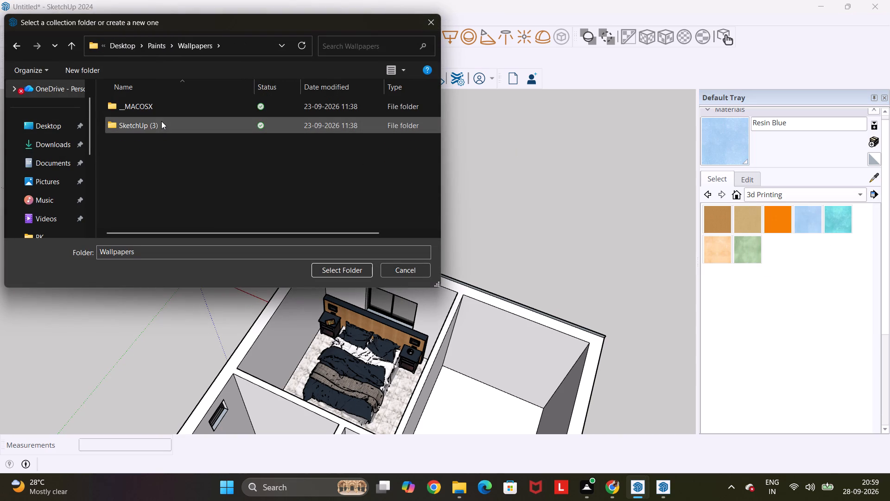
double_click(162, 121)
double_click(162, 121)
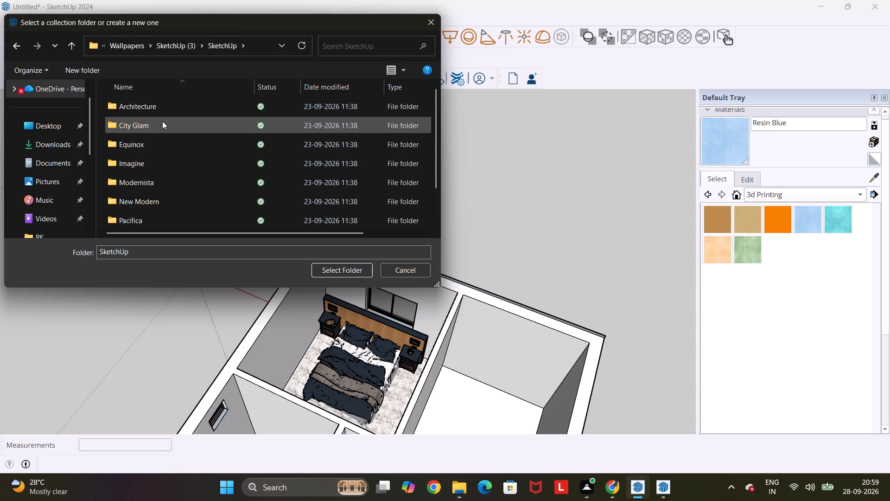
left_click(325, 271)
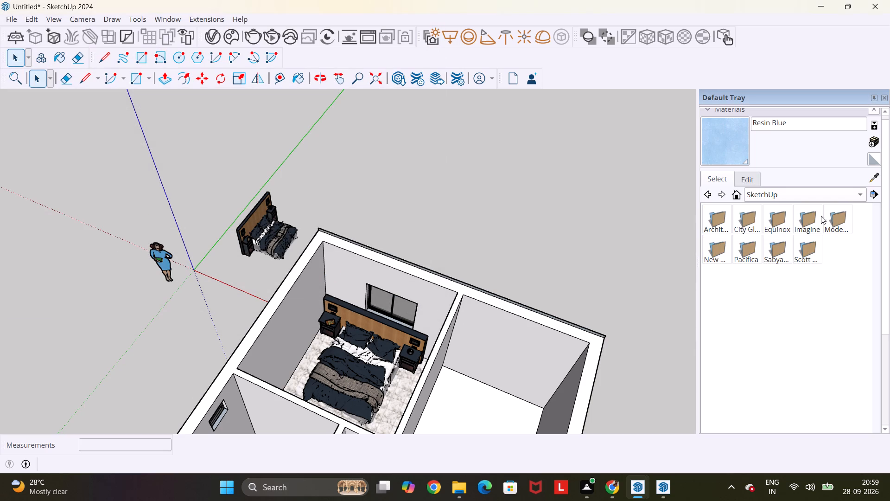
Look through the Scott Living, City Glam and Equinox wallpaper collections for a bedroom wall finish.
double_click(801, 253)
scroll(801, 253, "down", 5)
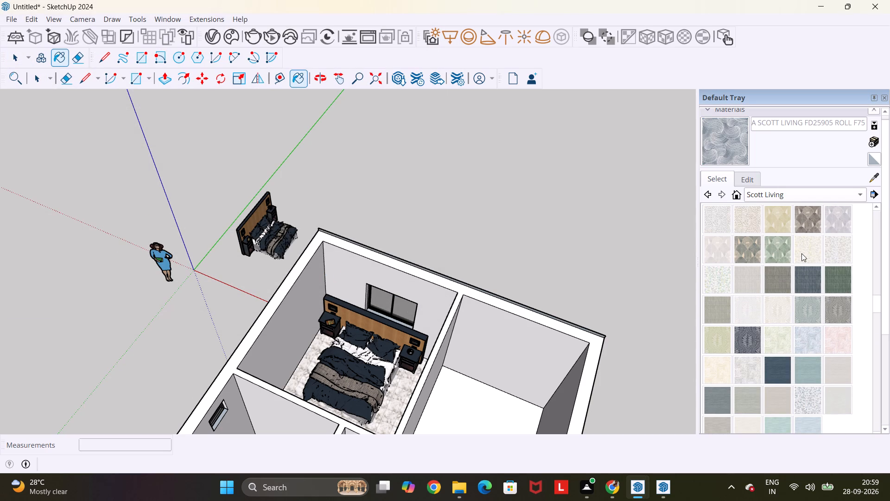
scroll(801, 253, "down", 5)
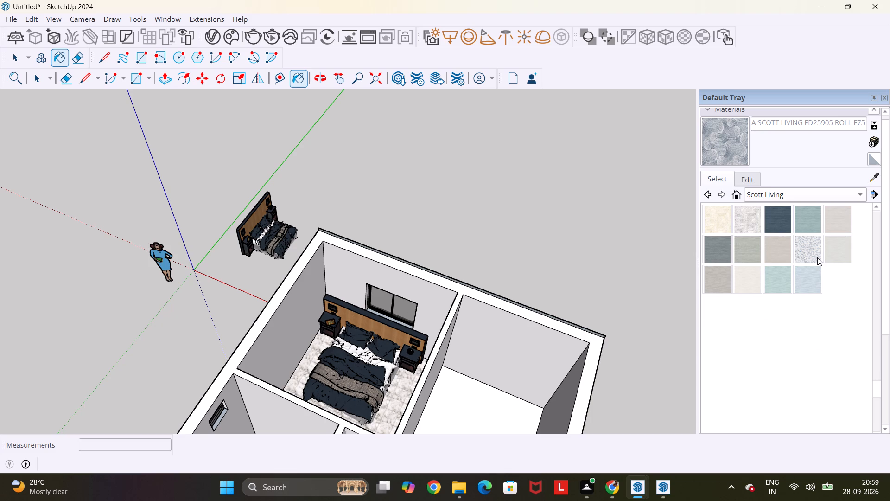
scroll(817, 257, "down", 3)
scroll(816, 257, "up", 15)
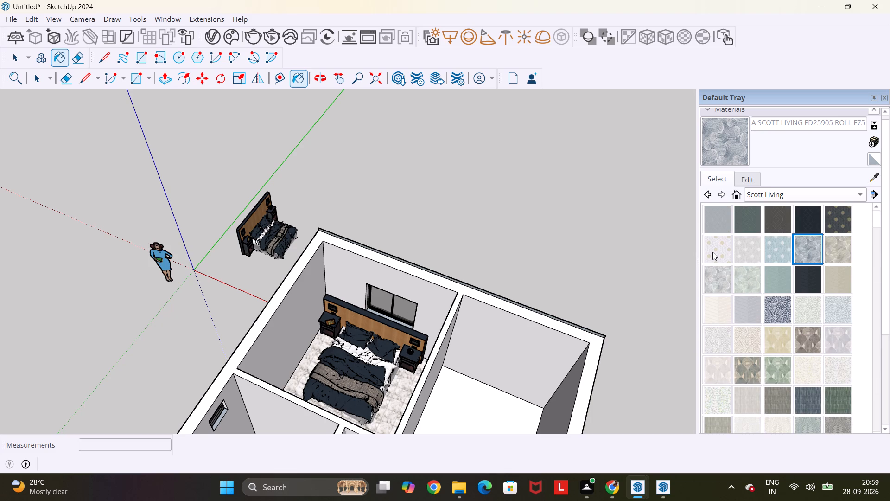
left_click(858, 194)
left_click(778, 395)
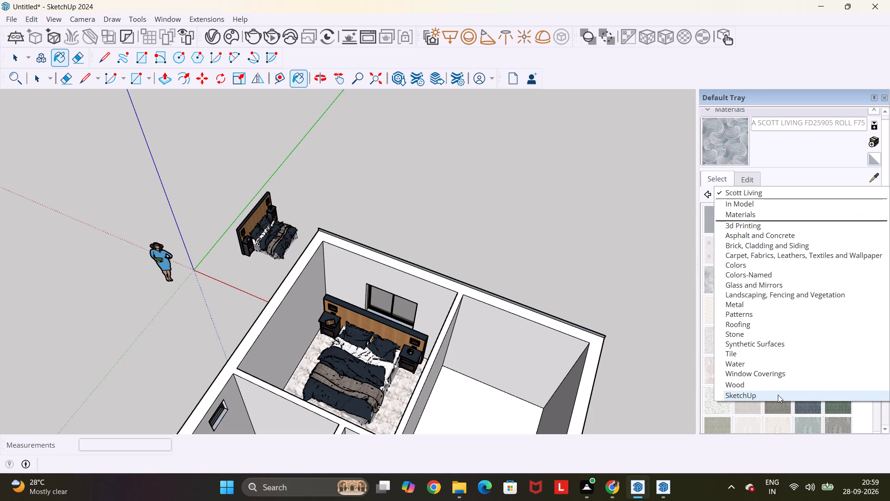
double_click(750, 219)
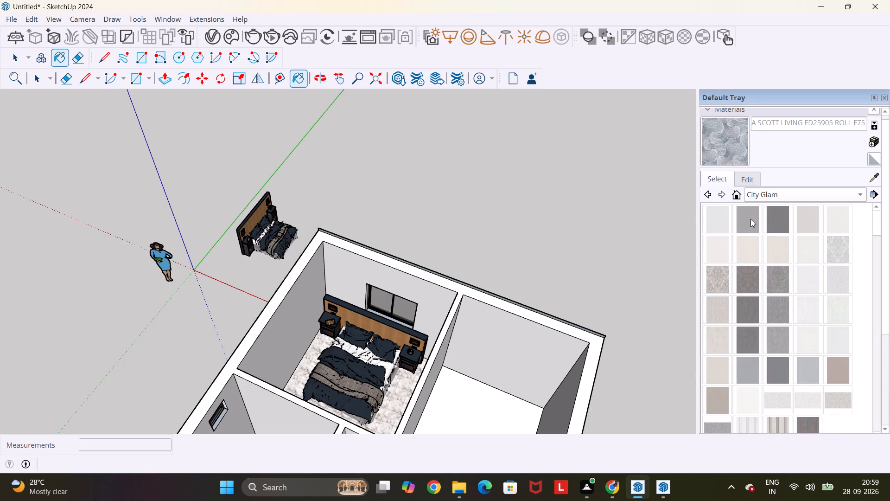
scroll(750, 219, "down", 5)
left_click(845, 194)
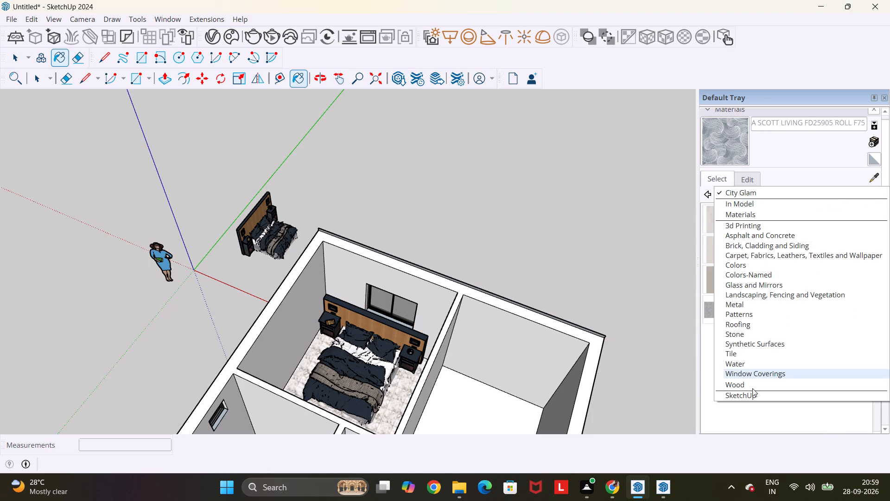
left_click(756, 394)
double_click(776, 221)
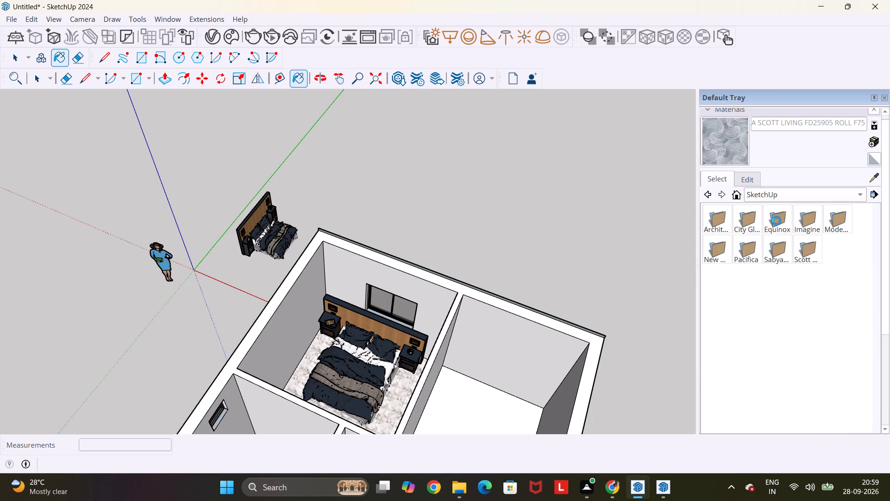
scroll(787, 227, "down", 4)
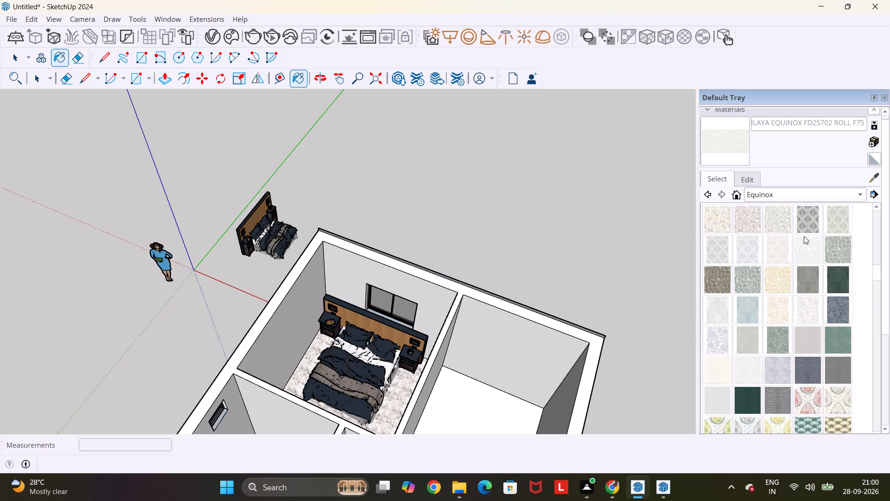
scroll(804, 238, "down", 7)
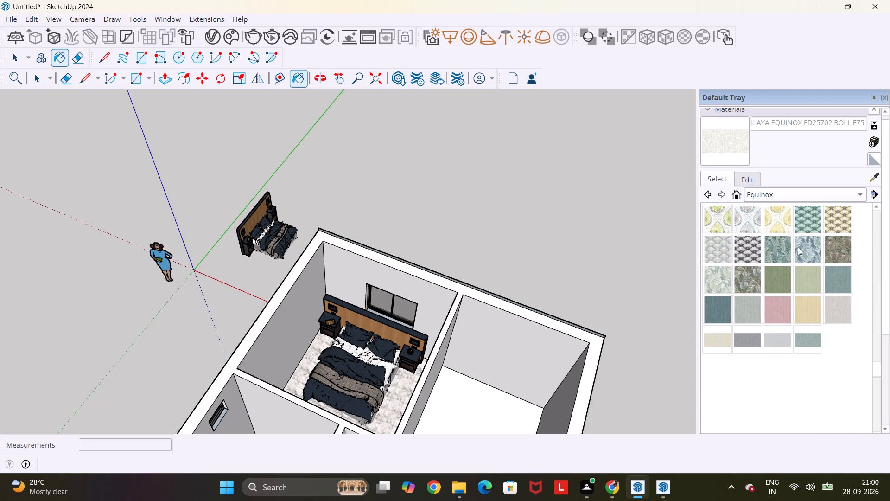
Look through the Imagine and Modernista wallpaper collections in the loaded SketchUp folder.
left_click(853, 196)
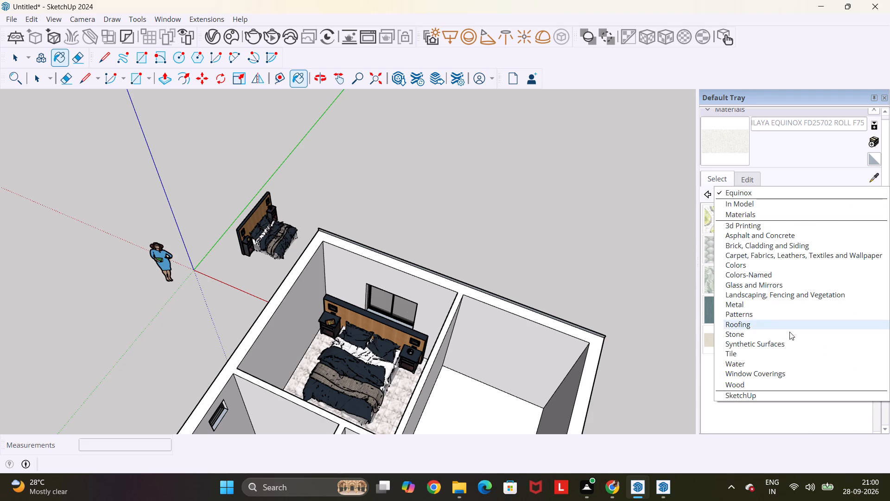
left_click(767, 398)
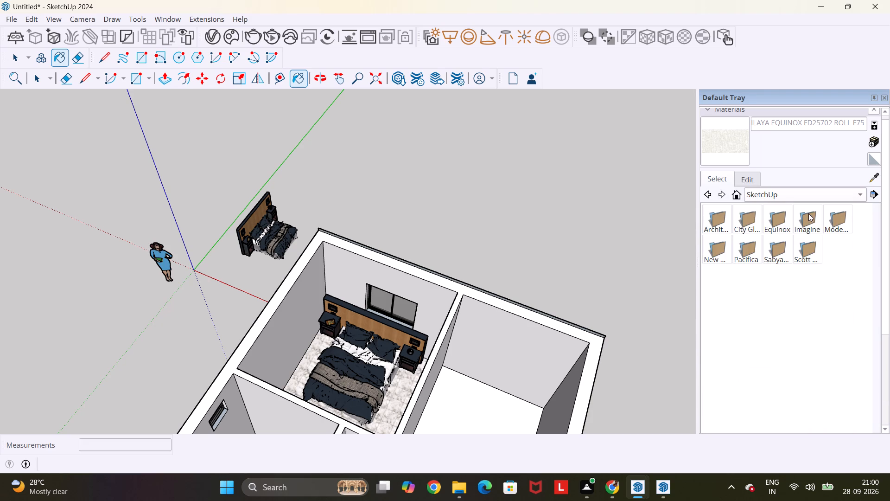
double_click(808, 213)
scroll(810, 218, "down", 4)
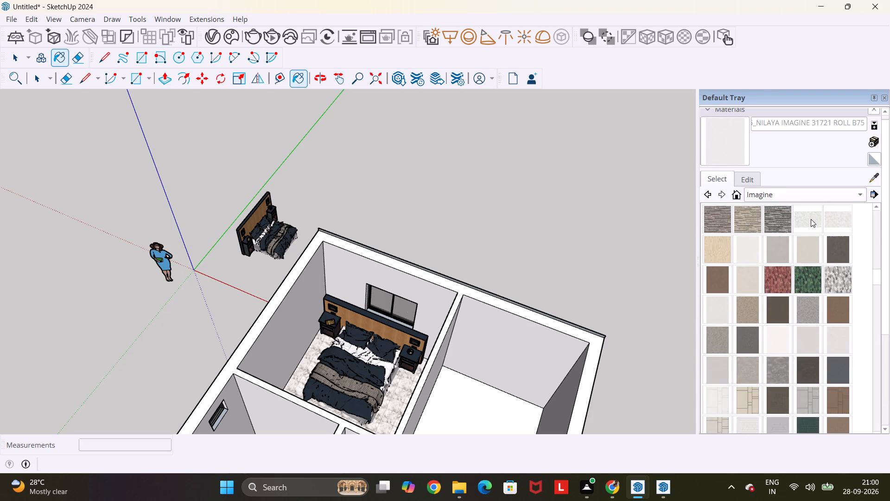
scroll(811, 220, "down", 7)
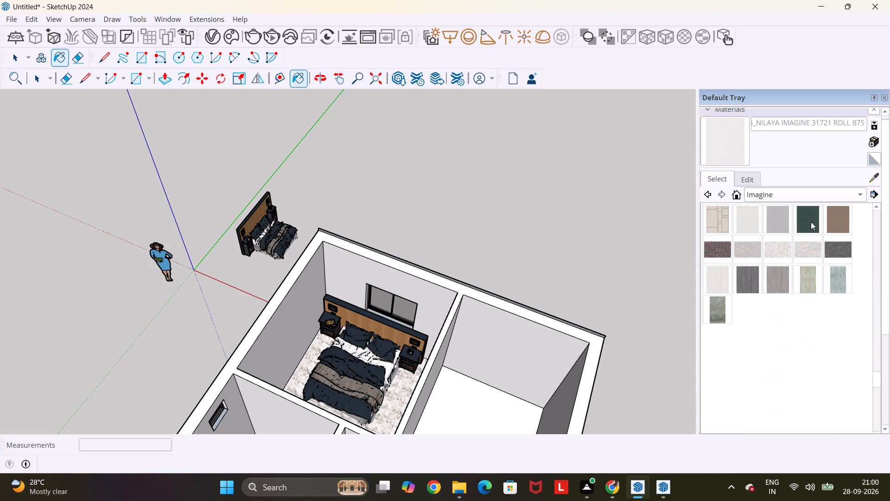
left_click(856, 193)
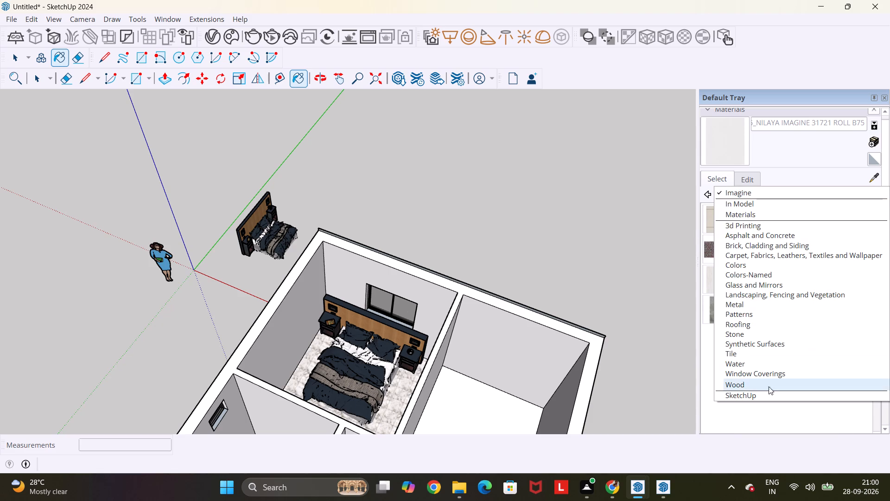
left_click(763, 398)
double_click(841, 218)
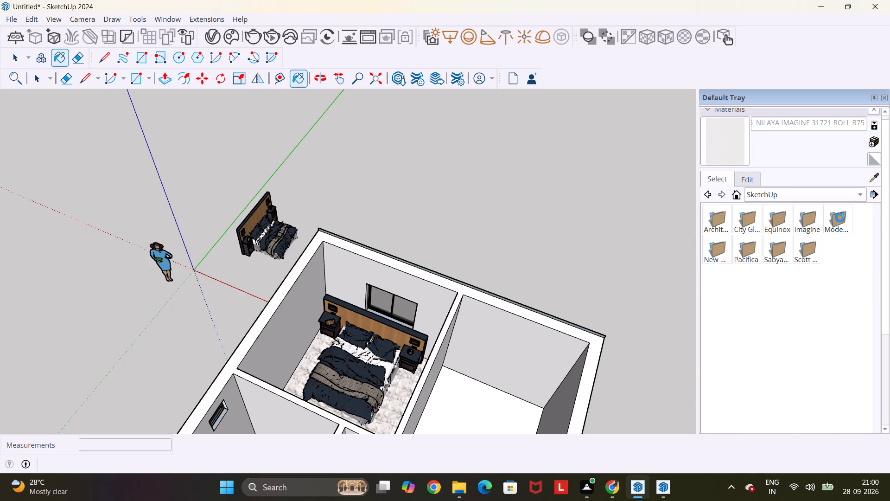
scroll(840, 218, "down", 5)
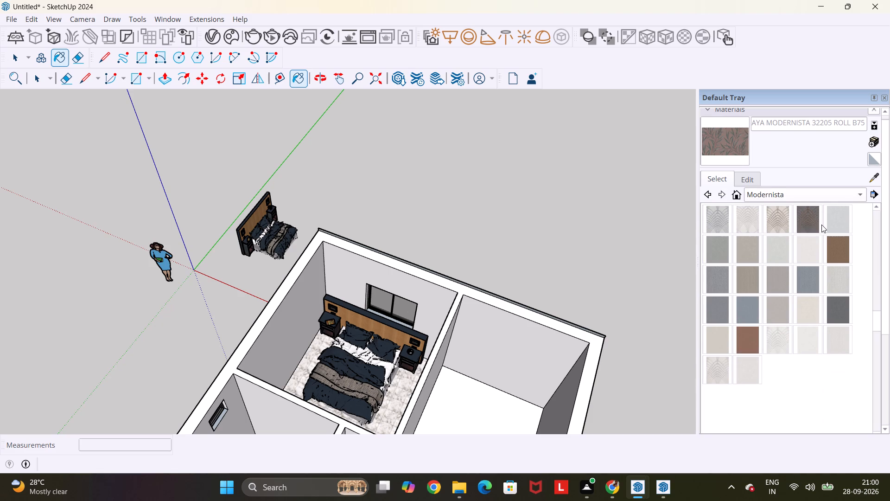
scroll(821, 225, "up", 2)
Paint the bedroom's window wall and adjoining exterior wall with the New Modern 31846 floral wallpaper from the SketchUp collection.
left_click(866, 194)
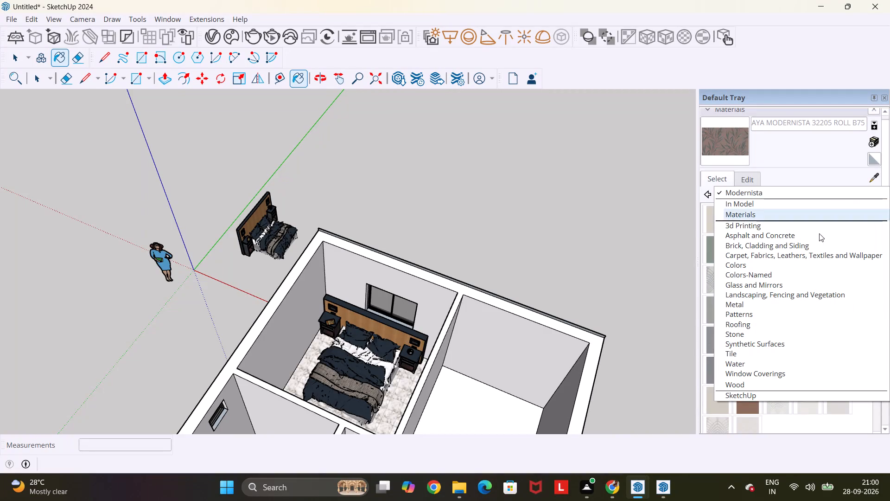
left_click(767, 394)
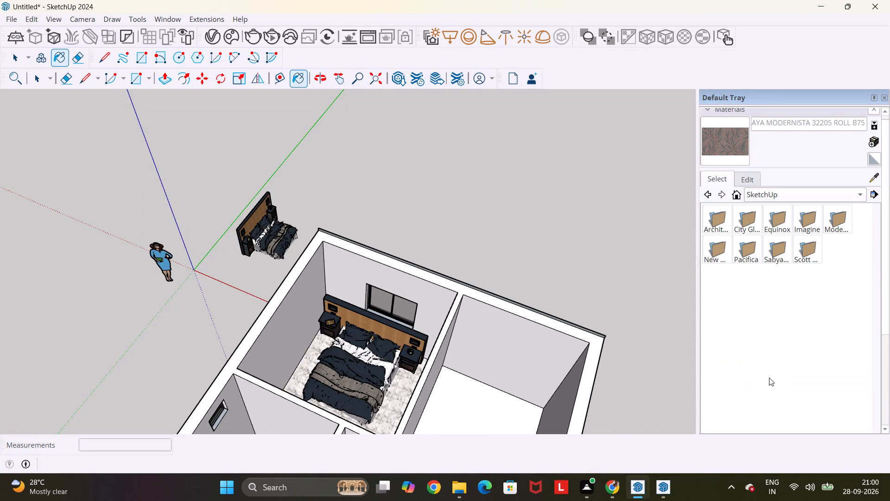
double_click(712, 257)
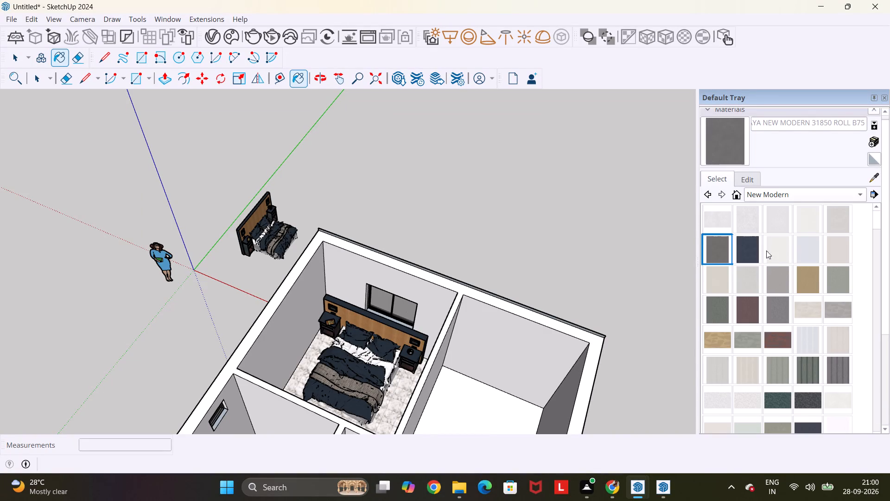
scroll(773, 252, "down", 7)
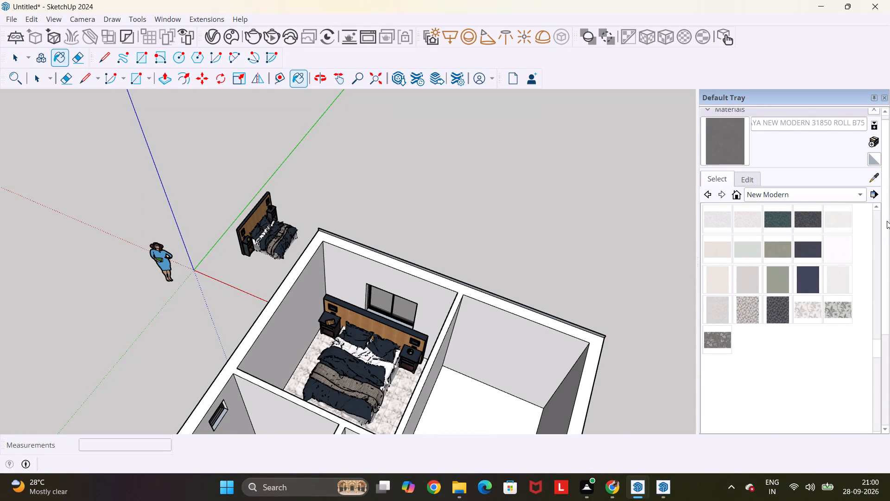
left_click(837, 306)
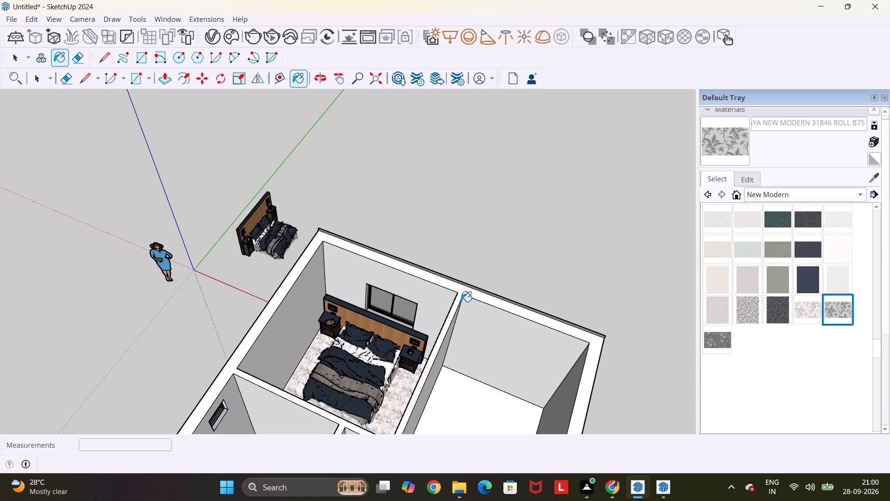
left_click(441, 302)
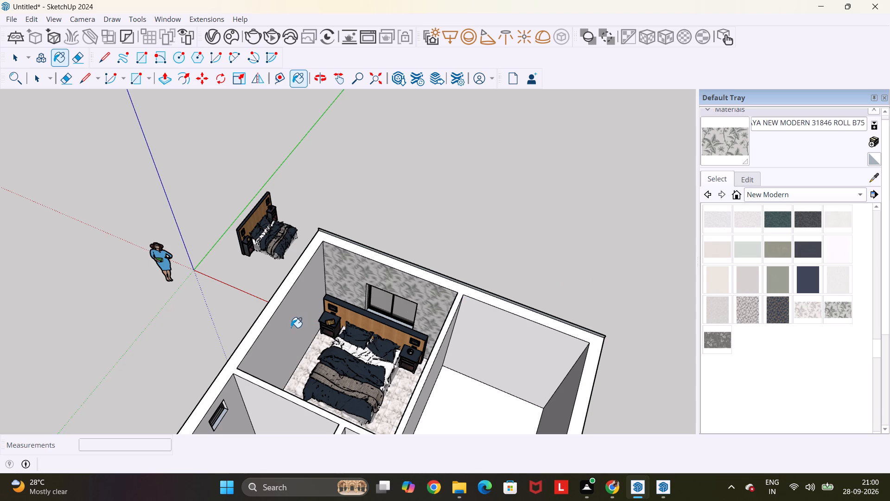
middle_click_drag(291, 327, 203, 286)
left_click(249, 285)
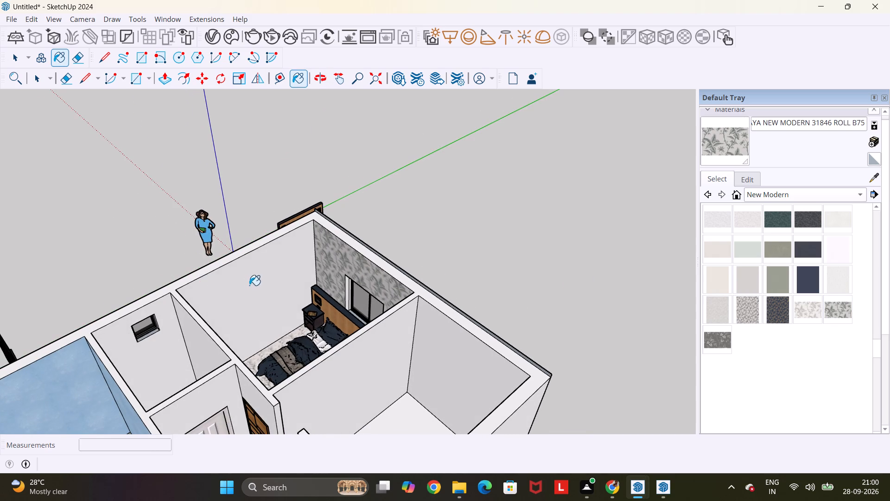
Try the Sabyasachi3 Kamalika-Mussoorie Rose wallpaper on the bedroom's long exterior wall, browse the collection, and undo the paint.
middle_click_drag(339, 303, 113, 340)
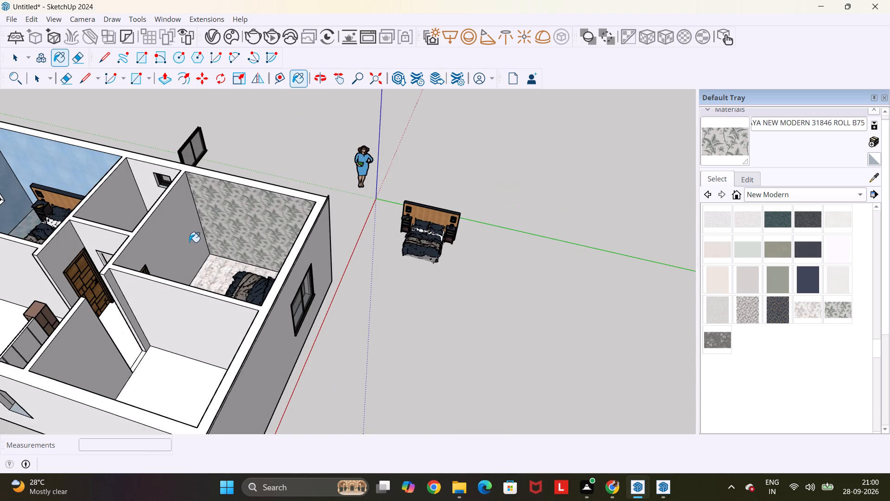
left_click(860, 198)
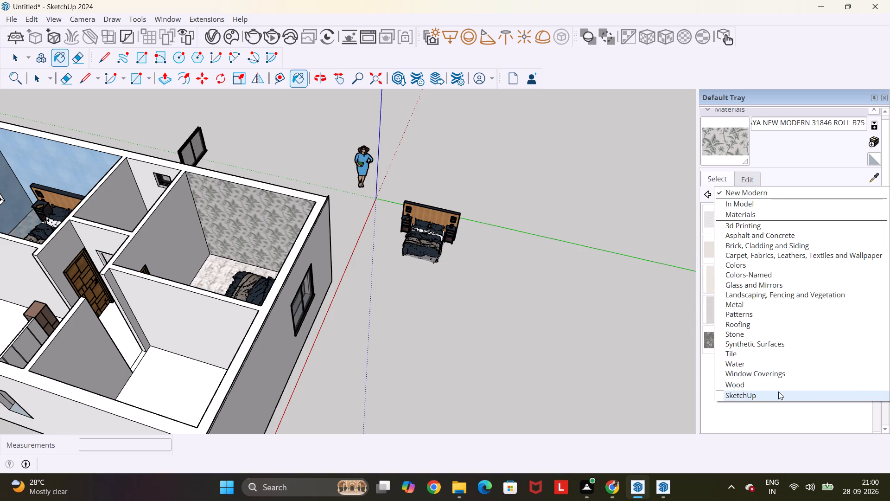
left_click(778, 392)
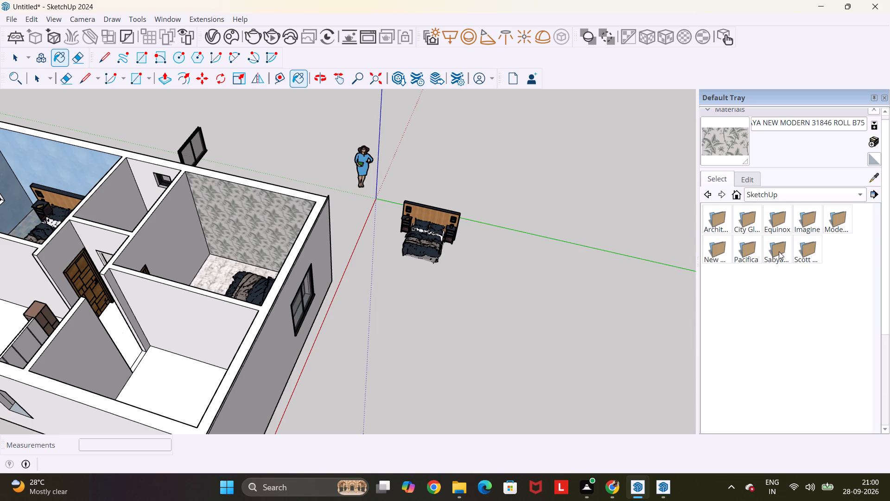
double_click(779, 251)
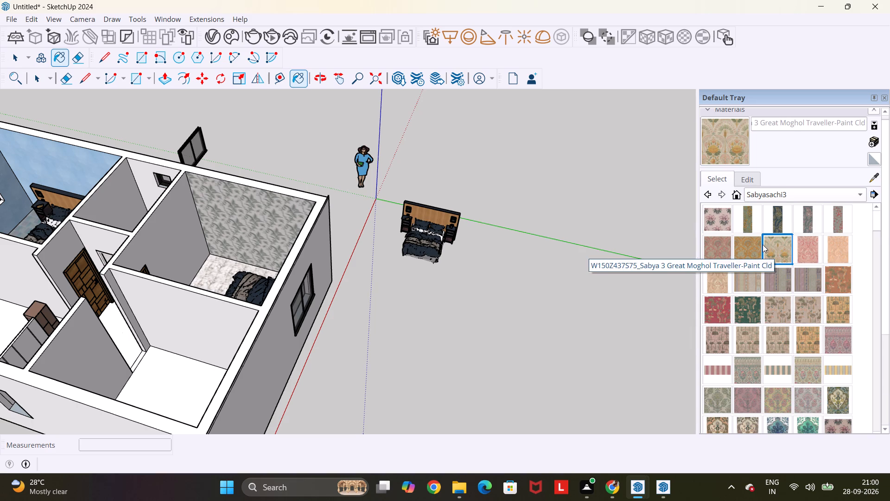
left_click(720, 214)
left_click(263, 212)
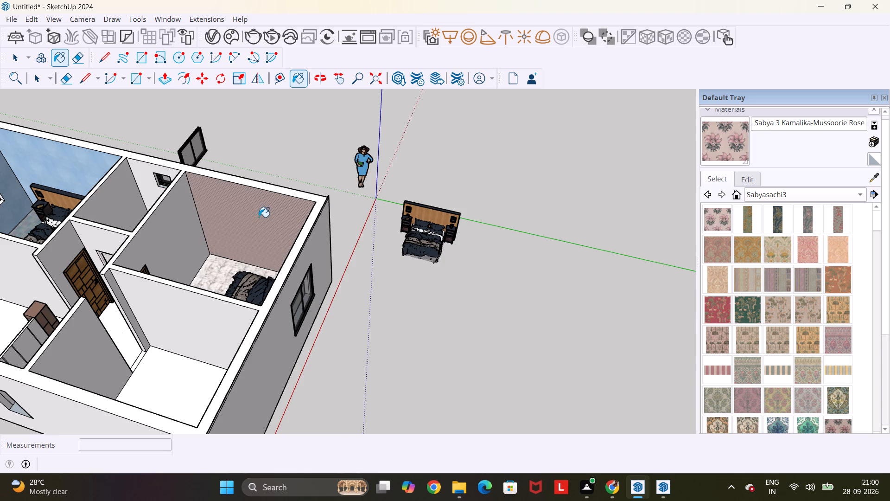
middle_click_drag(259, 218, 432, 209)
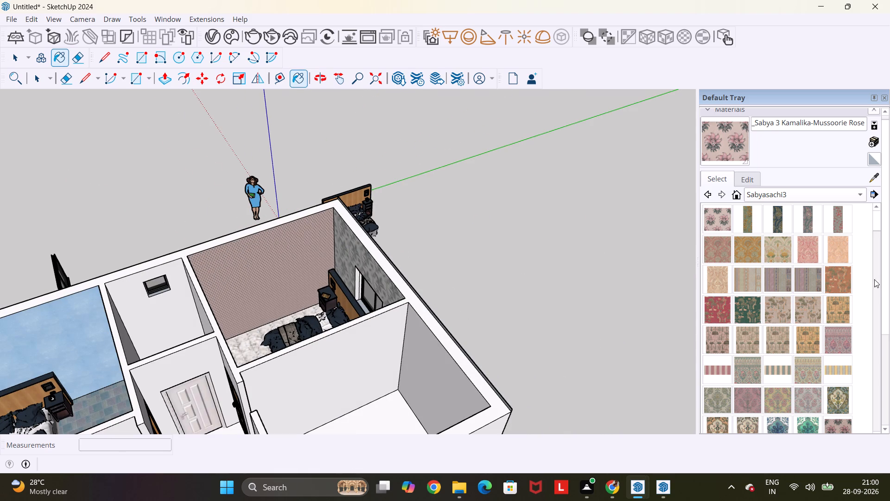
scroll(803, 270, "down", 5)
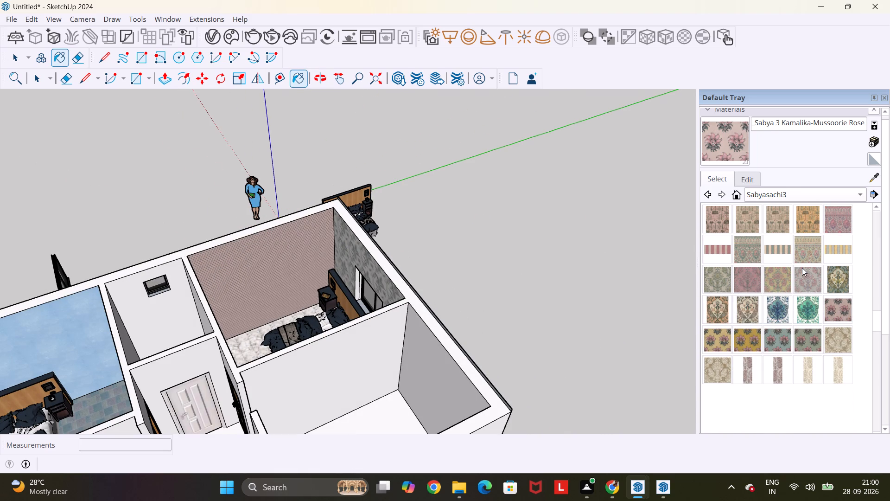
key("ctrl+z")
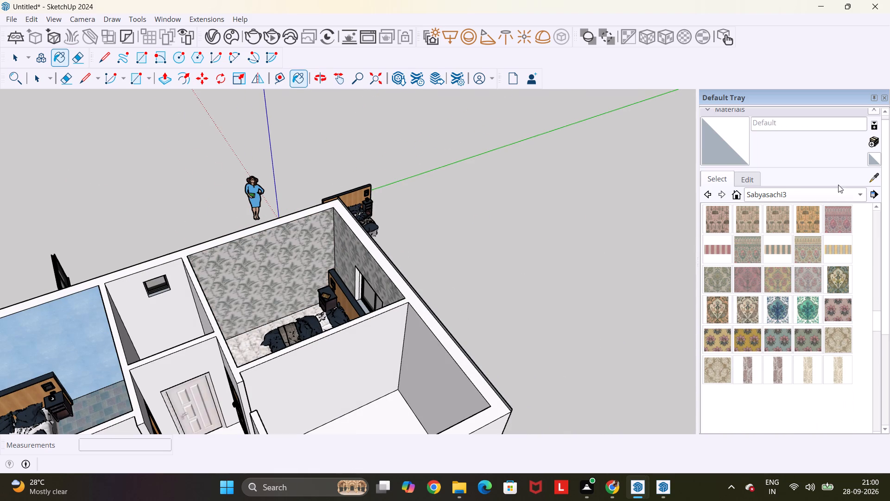
Look through the Scott Living wallpaper collection for another wall finish.
left_click(843, 194)
left_click(771, 397)
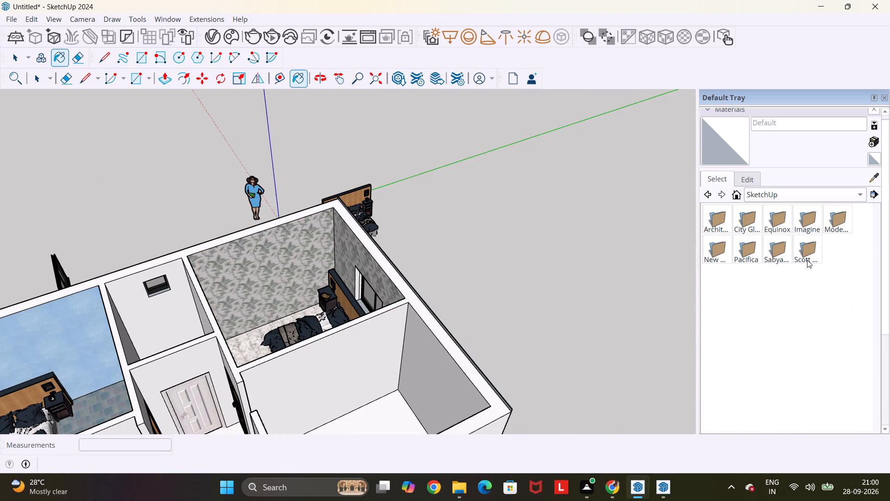
double_click(807, 259)
scroll(807, 259, "down", 4)
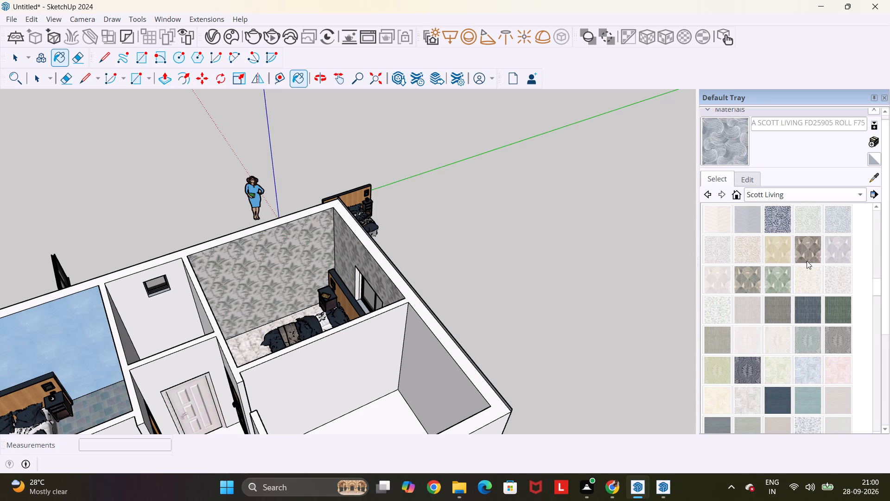
scroll(807, 261, "down", 5)
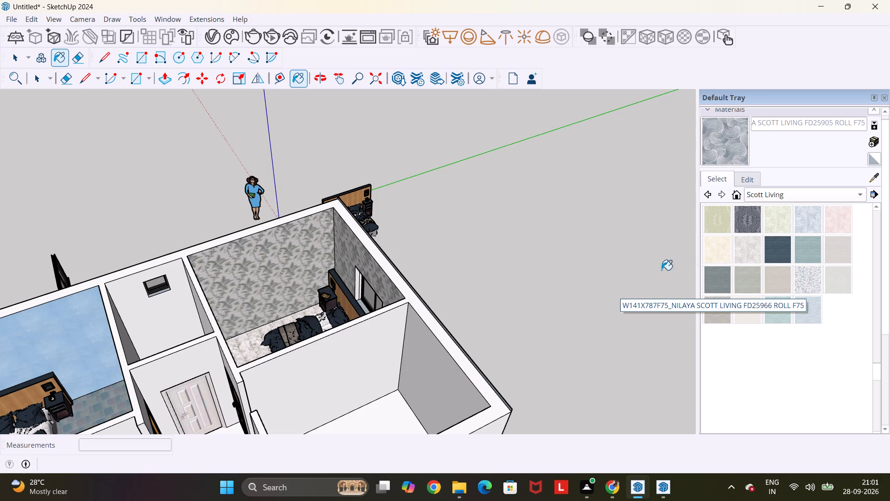
key("space")
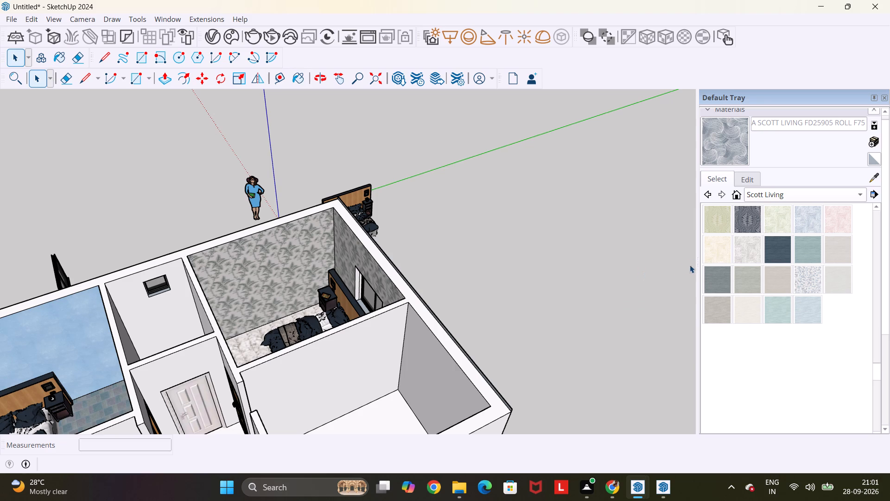
scroll(685, 264, "down", 4)
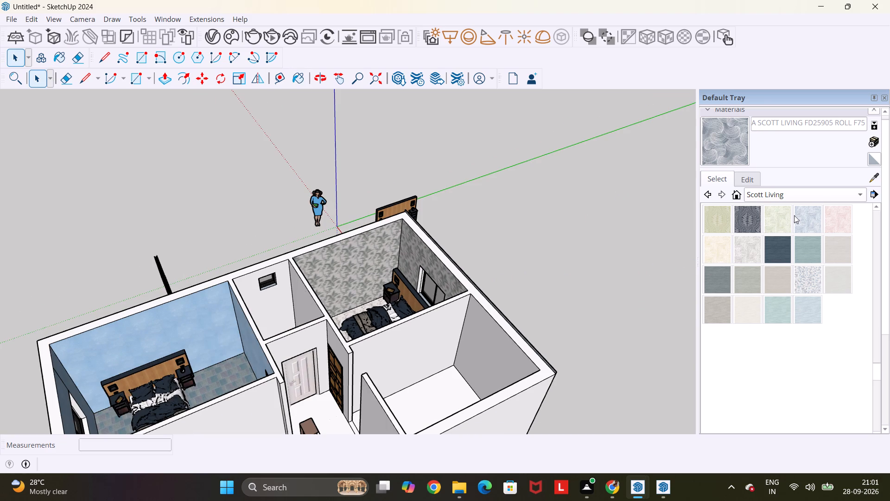
Paint the inner walls of the small room between the two bedrooms with Marble Carrara Floor Tile from the Tile collection.
left_click(867, 195)
left_click(863, 193)
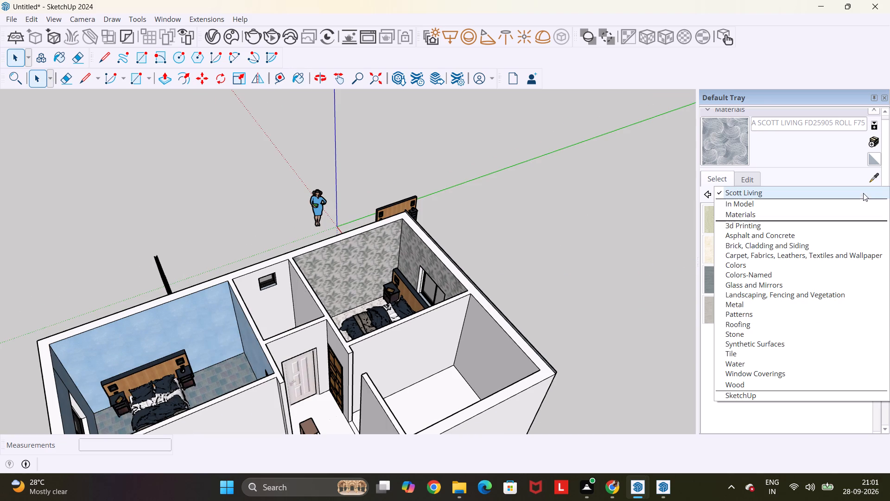
left_click(736, 357)
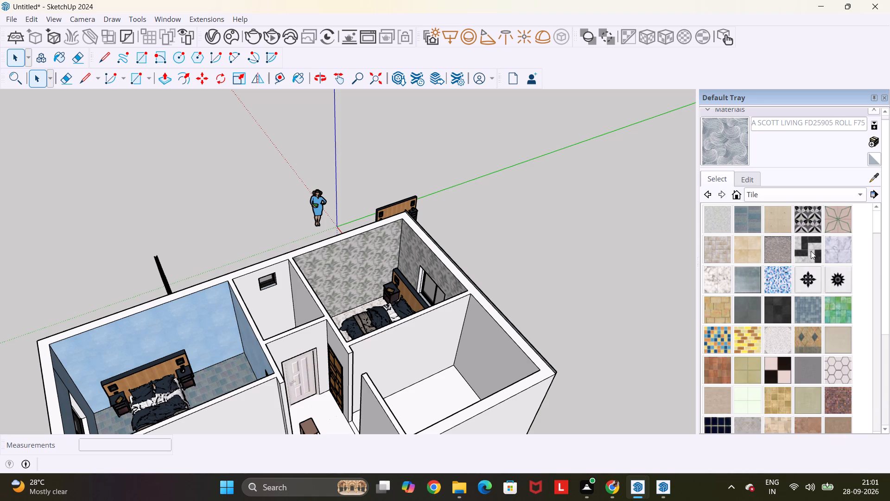
scroll(846, 249, "down", 4)
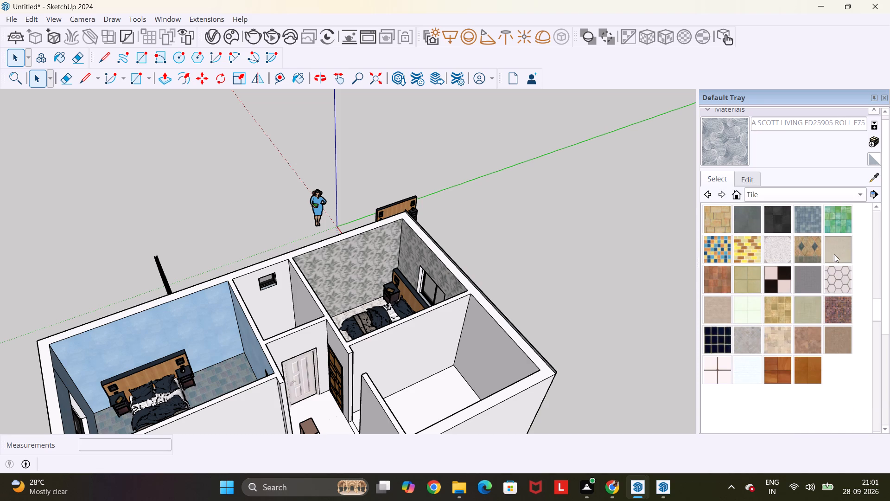
scroll(834, 254, "up", 4)
left_click(839, 254)
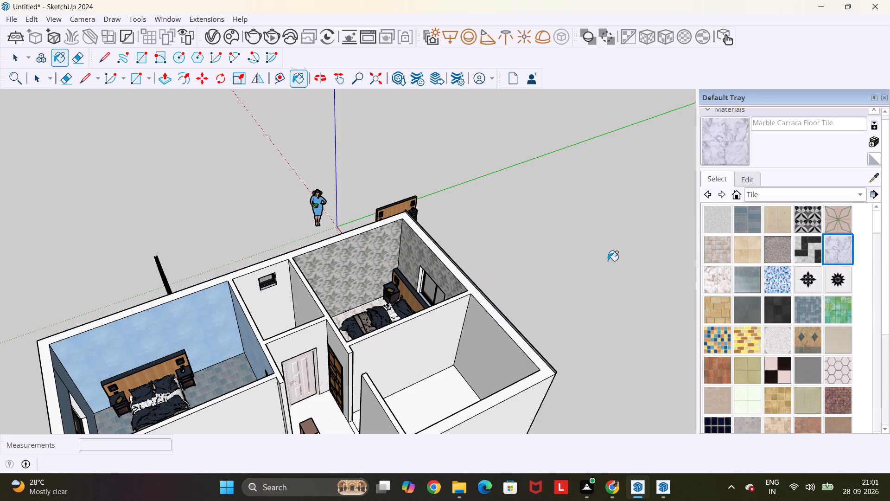
left_click(267, 302)
middle_click_drag(282, 311, 370, 332)
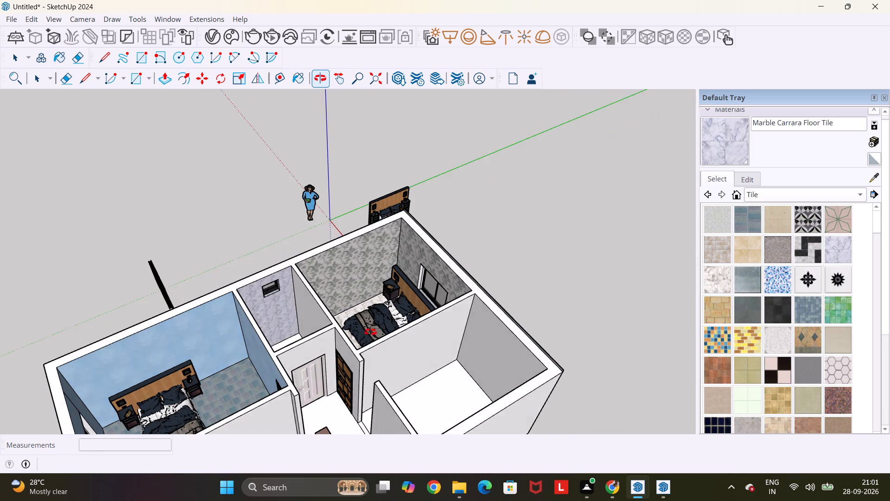
middle_click_drag(370, 332, 387, 338)
scroll(387, 338, "up", 5)
left_click(361, 326)
middle_click_drag(372, 334, 165, 368)
left_click(167, 297)
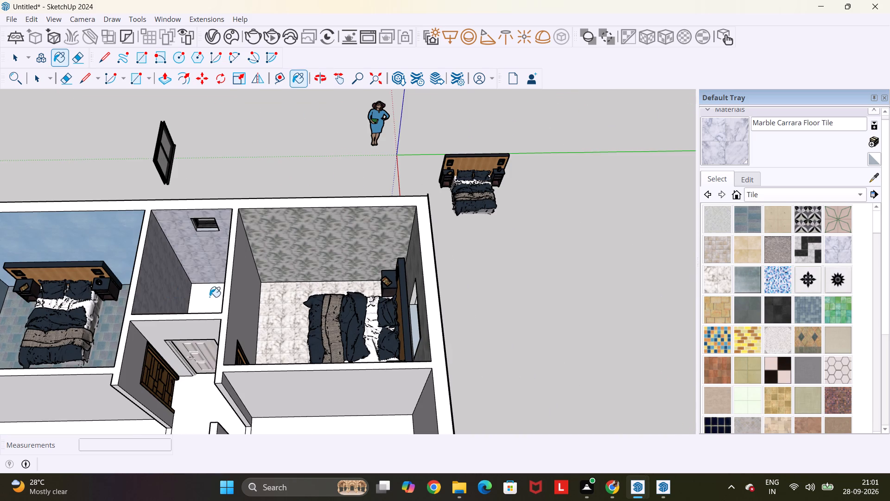
middle_click_drag(230, 296, 242, 425)
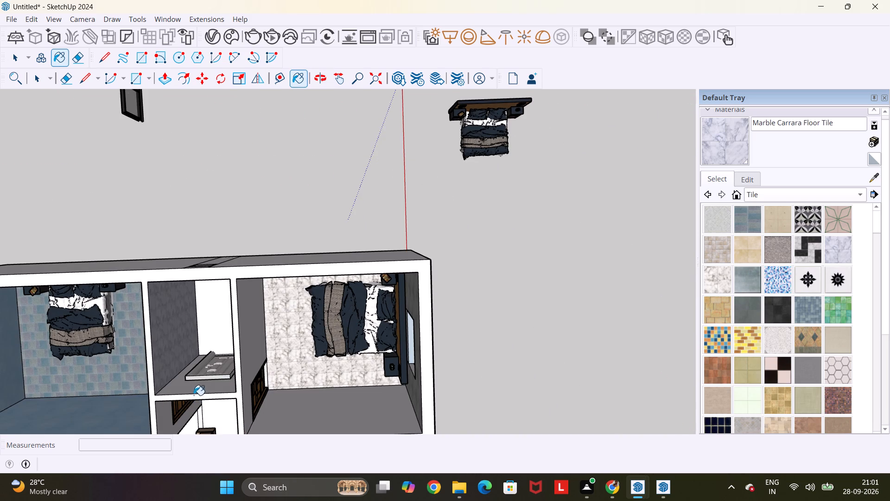
left_click(195, 390)
middle_click_drag(216, 371, 239, 239)
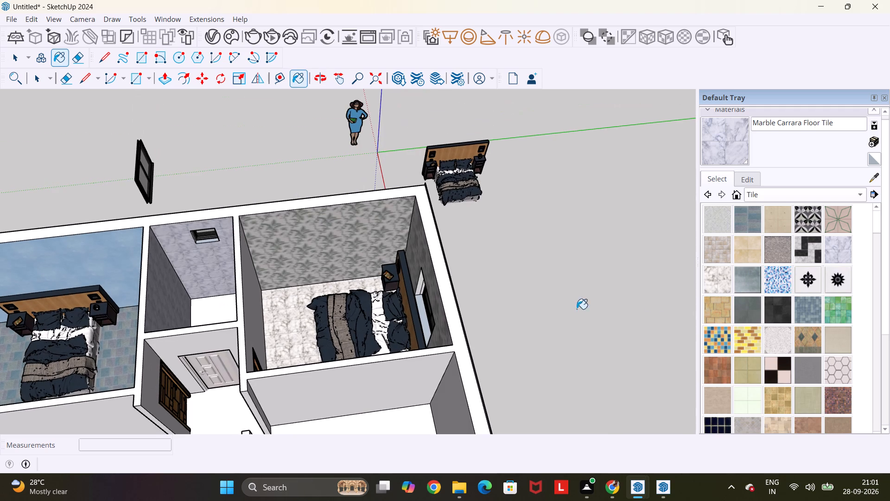
Paint the floor of the small room between the bedrooms with the Herringbone tile.
left_click(806, 245)
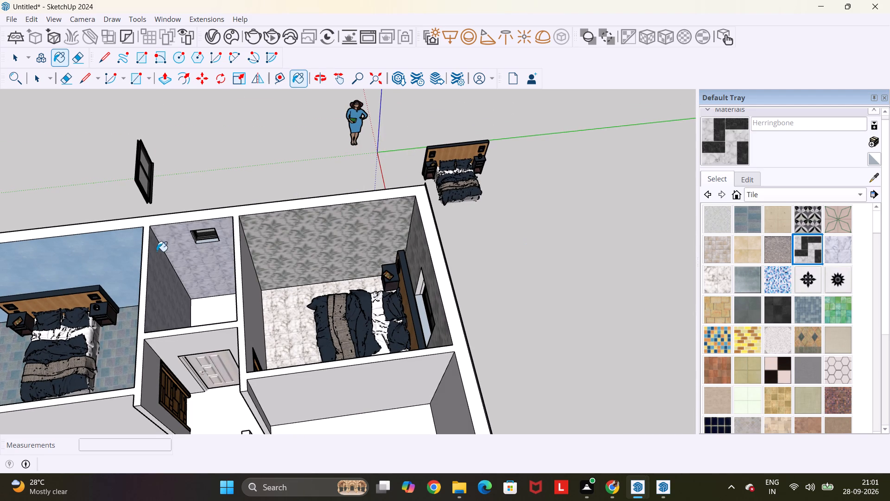
middle_click_drag(200, 307, 225, 372)
left_click(221, 350)
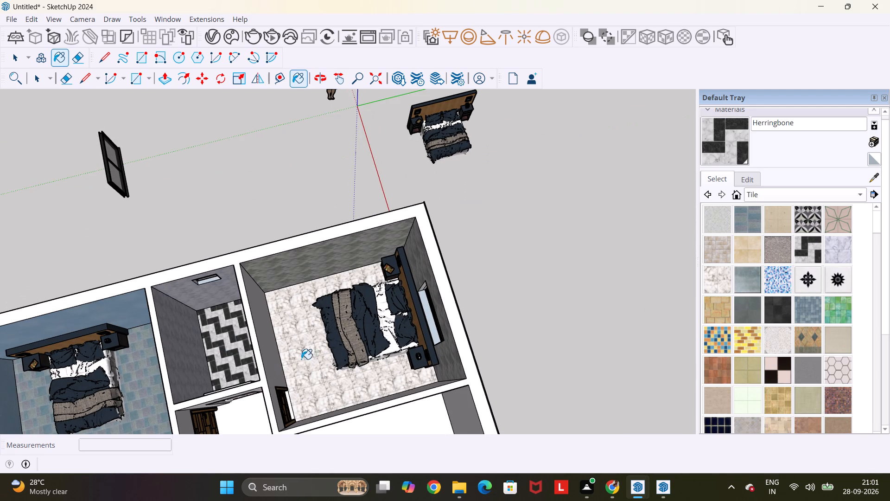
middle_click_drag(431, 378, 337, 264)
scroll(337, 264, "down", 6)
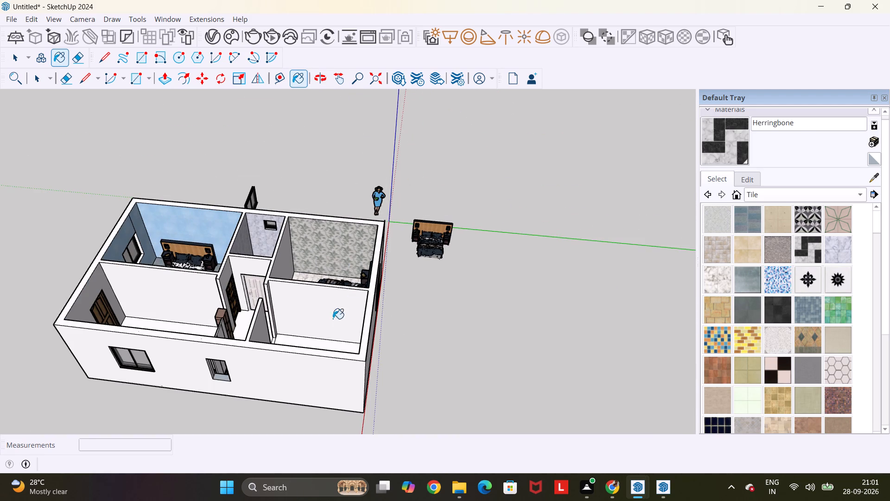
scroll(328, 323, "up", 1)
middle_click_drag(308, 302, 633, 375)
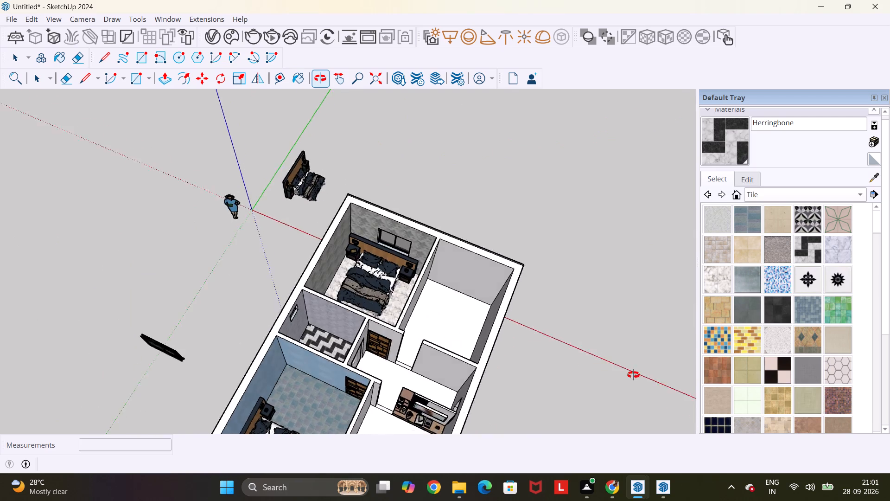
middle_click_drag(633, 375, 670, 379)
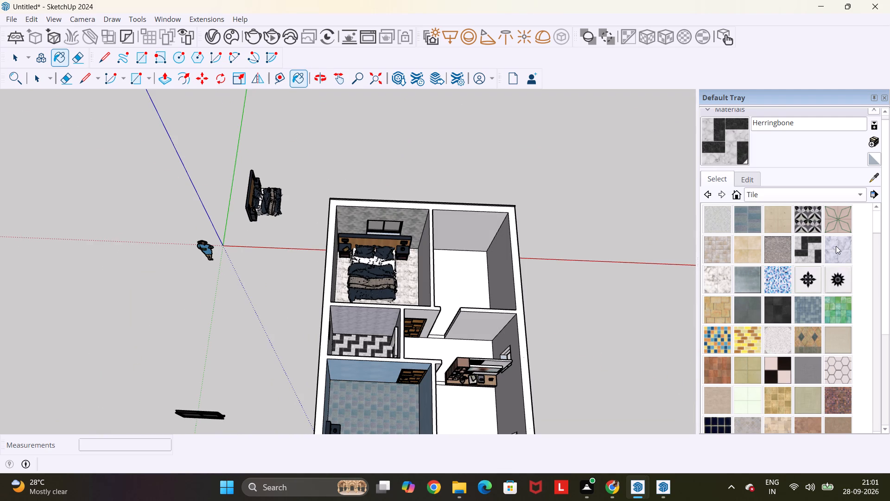
Switch to 3D Warehouse in Chrome and search its models for KITCHEN CABINET.
left_click(605, 482)
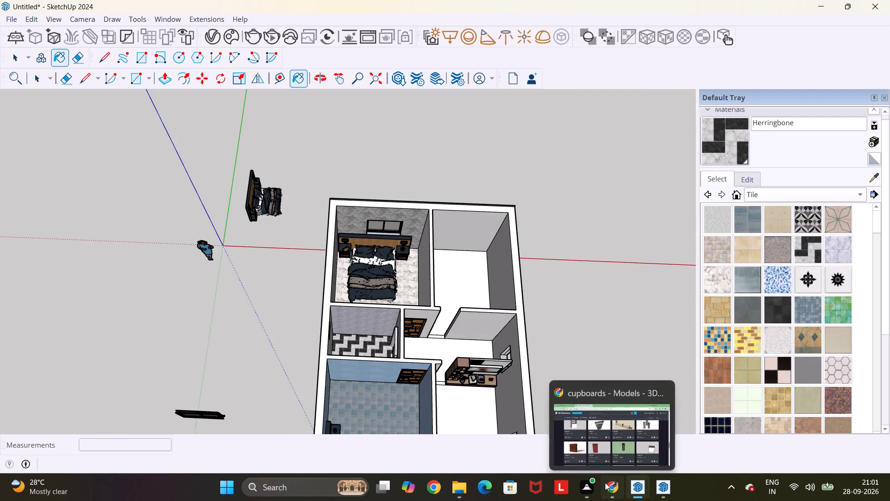
left_click(336, 73)
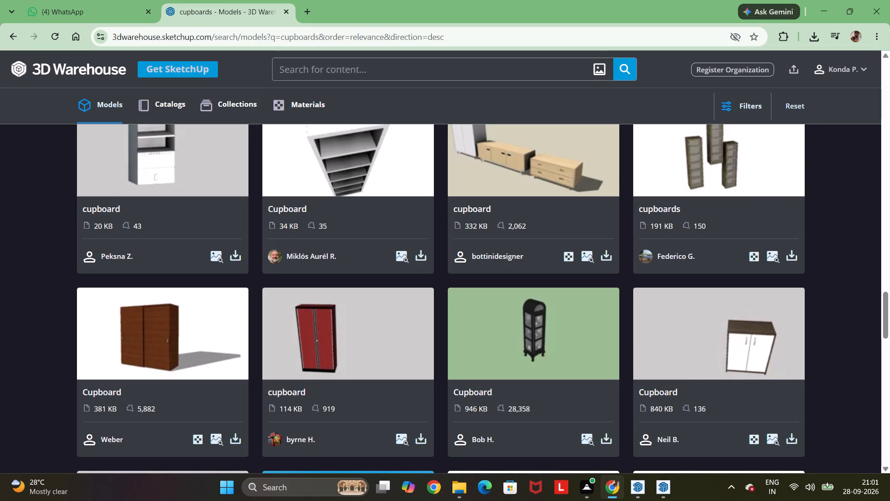
type("KITCHEN C")
type("ABINET")
key("Return")
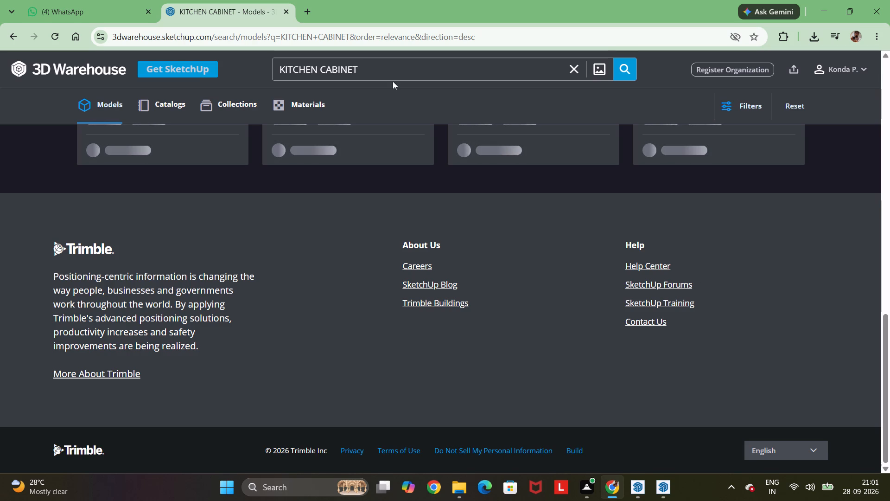
scroll(450, 214, "up", 4)
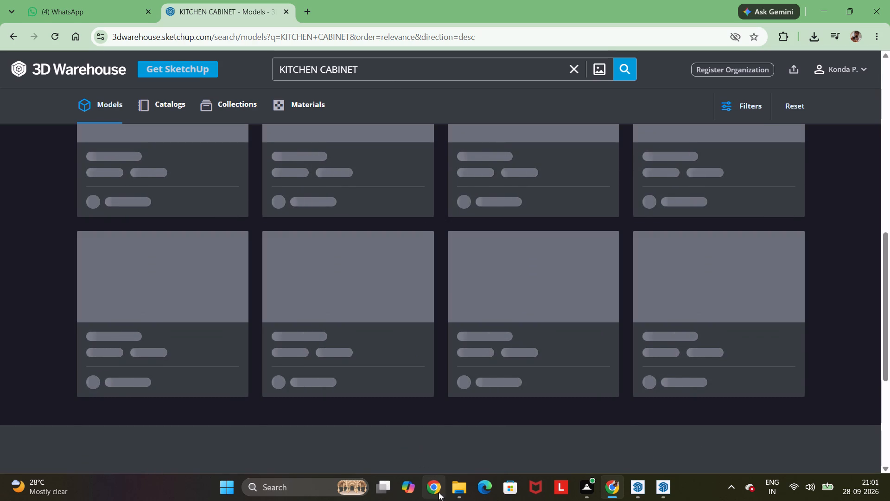
Switch to the Downloads folder in File Explorer, copy the round dining table and chairs model file "138+Mesa+de+Comedor+y+Sillas" and open it.
left_click(467, 491)
scroll(447, 239, "down", 2)
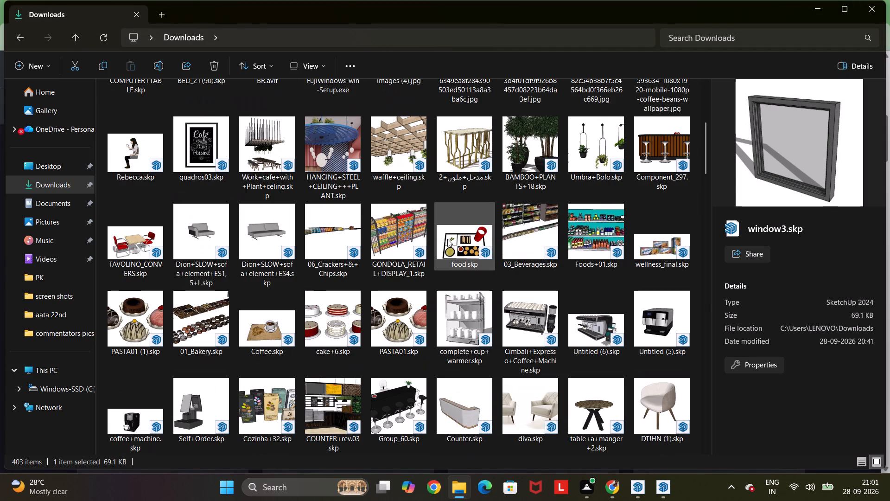
scroll(447, 239, "down", 2)
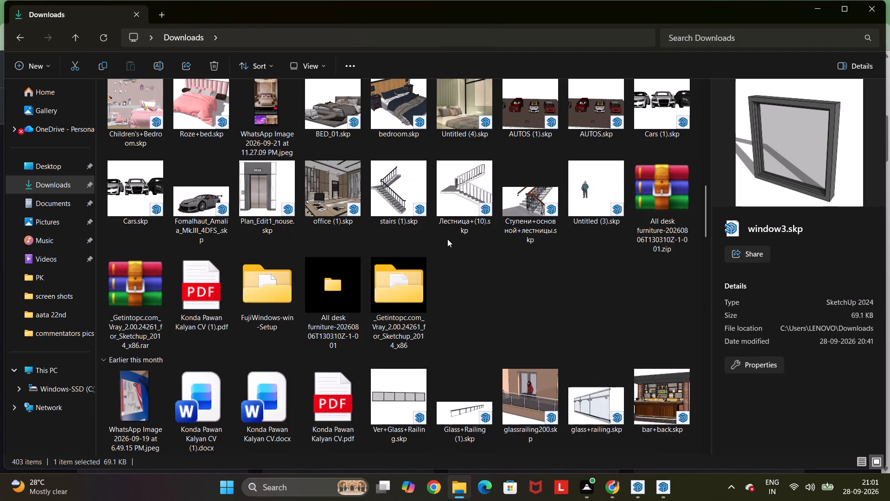
scroll(447, 239, "down", 1)
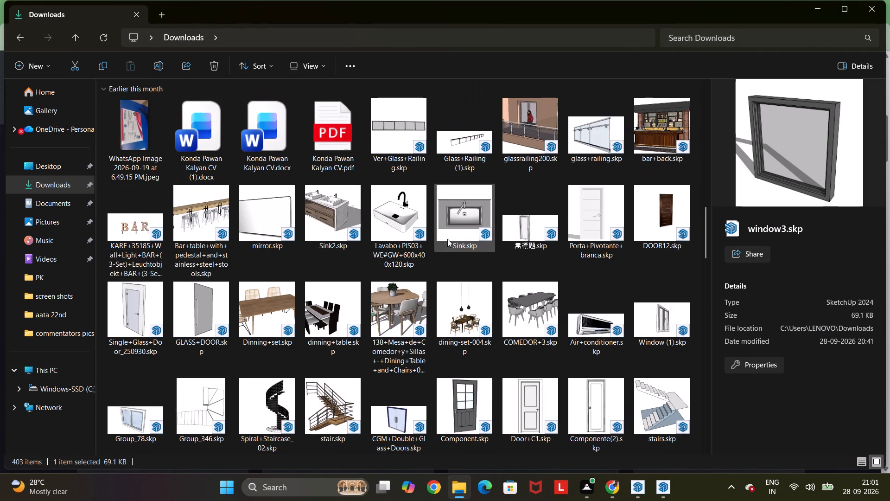
left_click(397, 212)
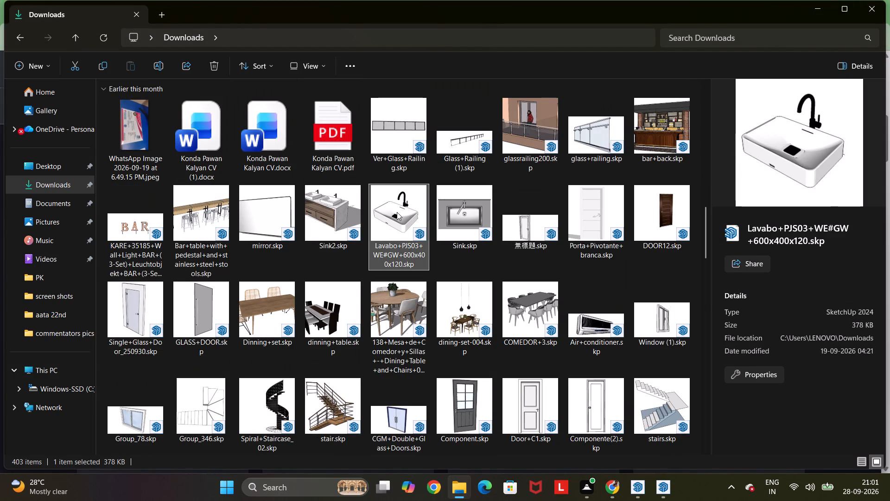
left_click(410, 307)
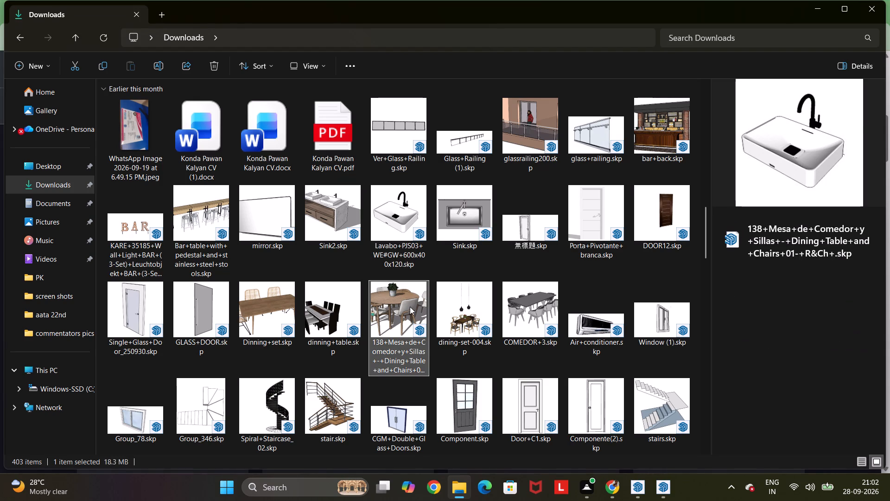
key("ctrl+c")
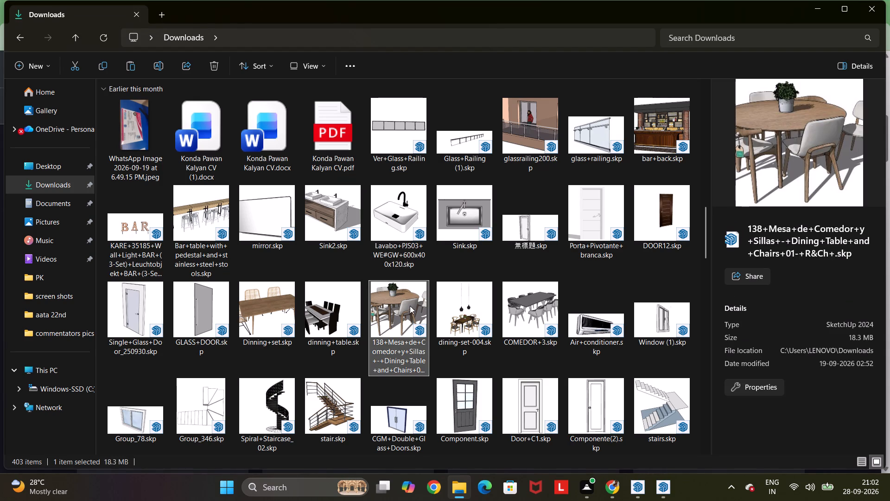
right_click(407, 303)
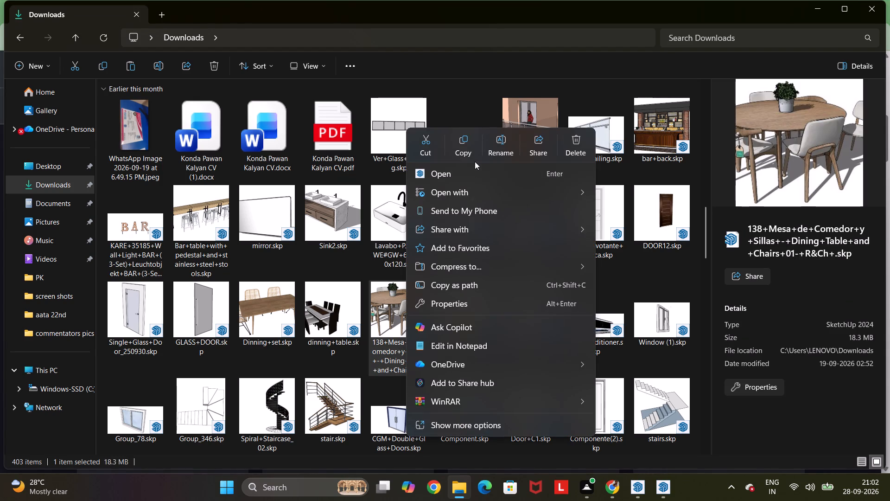
left_click(469, 179)
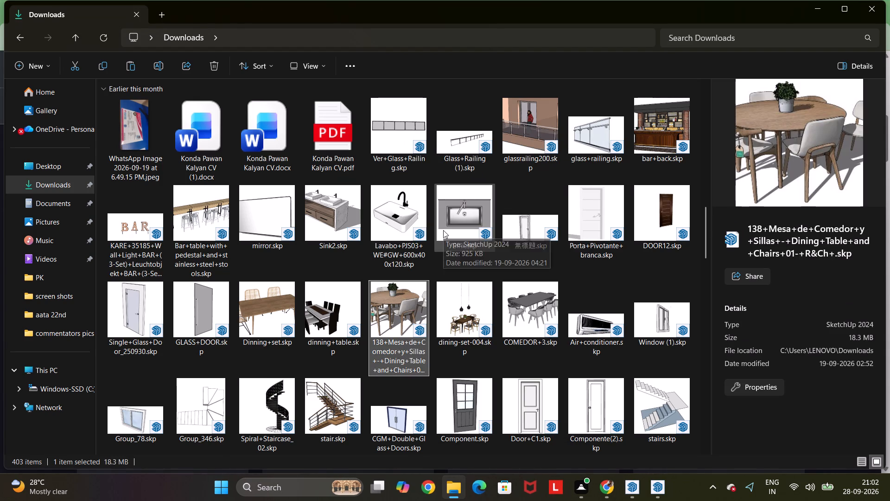
Look through the Downloads folder for other usable furniture and kitchen models, and refresh the file listing.
scroll(443, 230, "down", 1)
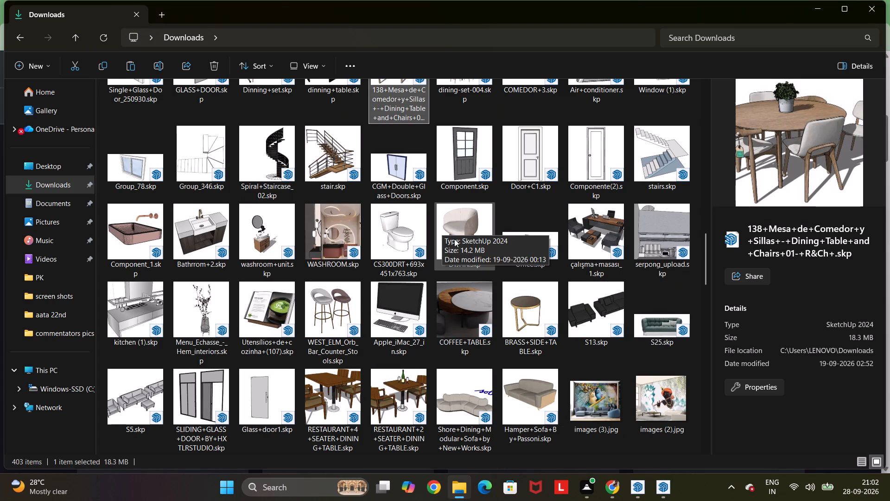
scroll(454, 239, "down", 2)
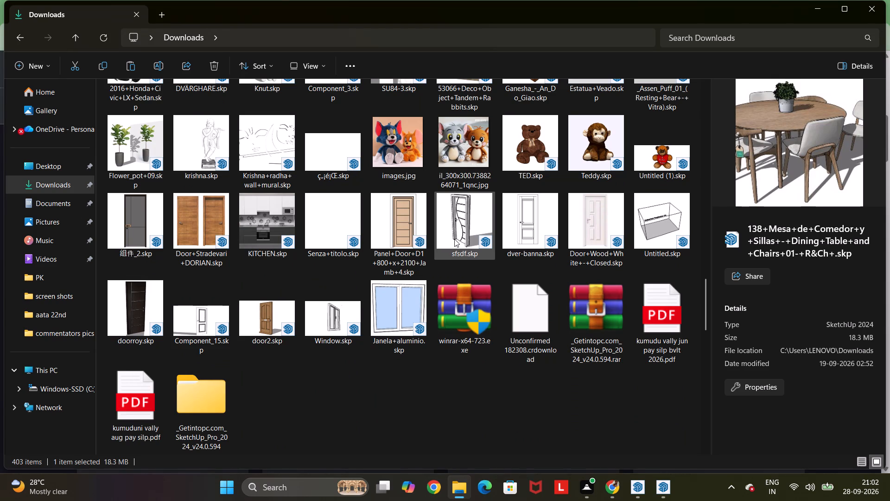
scroll(454, 239, "up", 1)
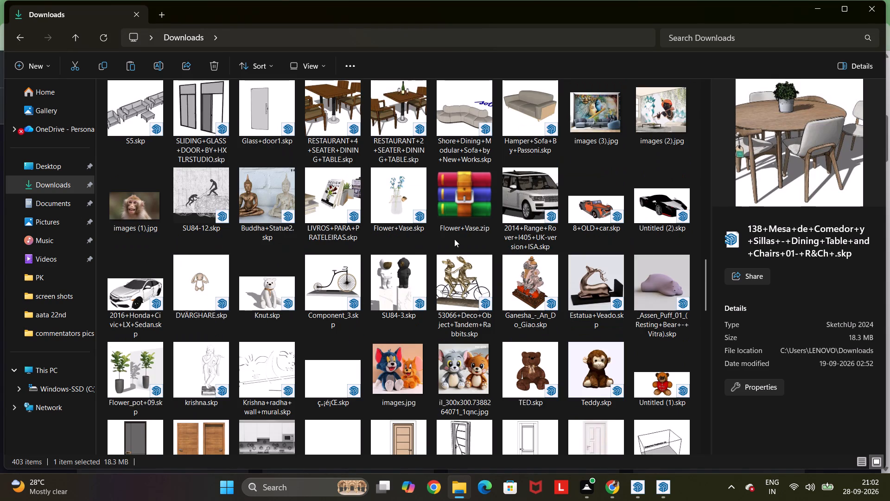
scroll(454, 239, "up", 1)
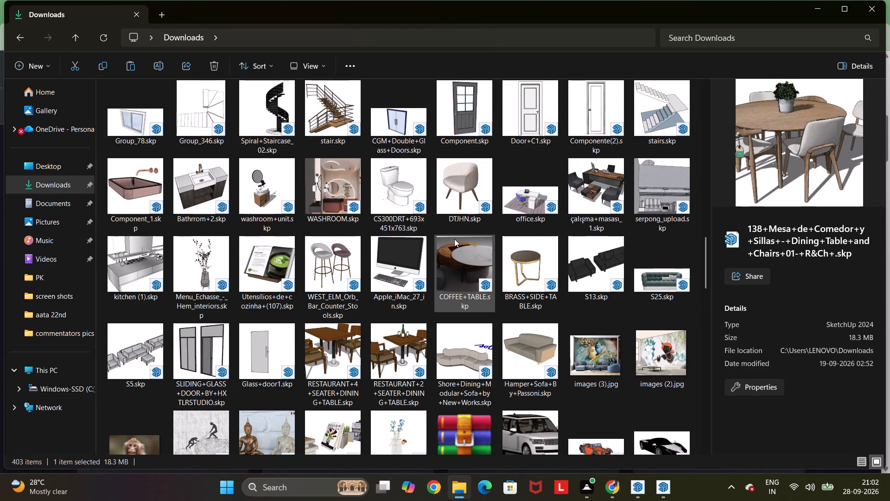
scroll(454, 239, "up", 2)
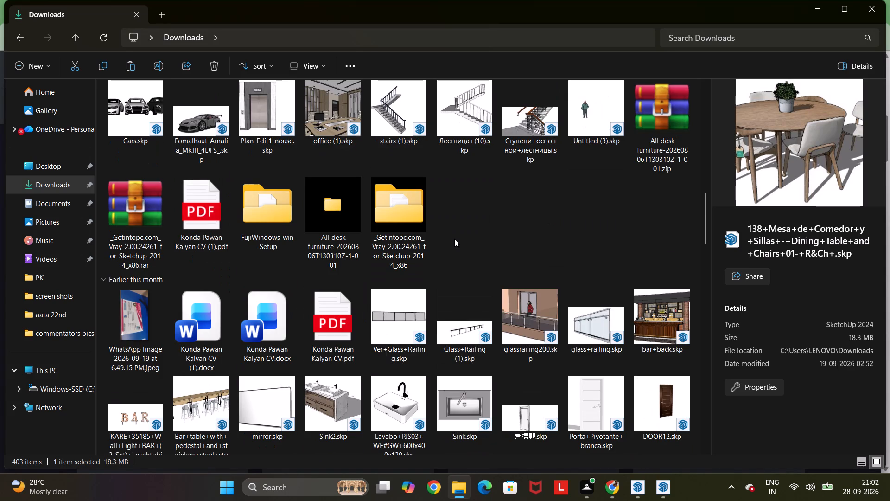
scroll(454, 239, "up", 4)
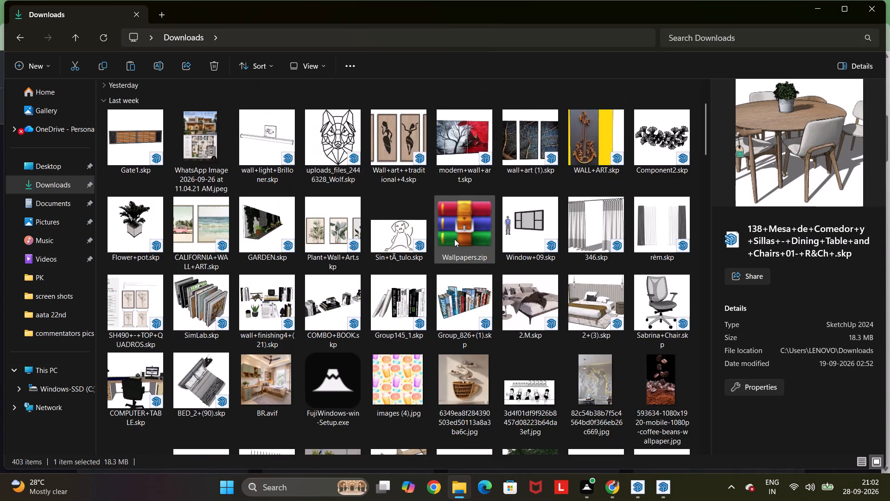
scroll(454, 239, "up", 10)
left_click(111, 43)
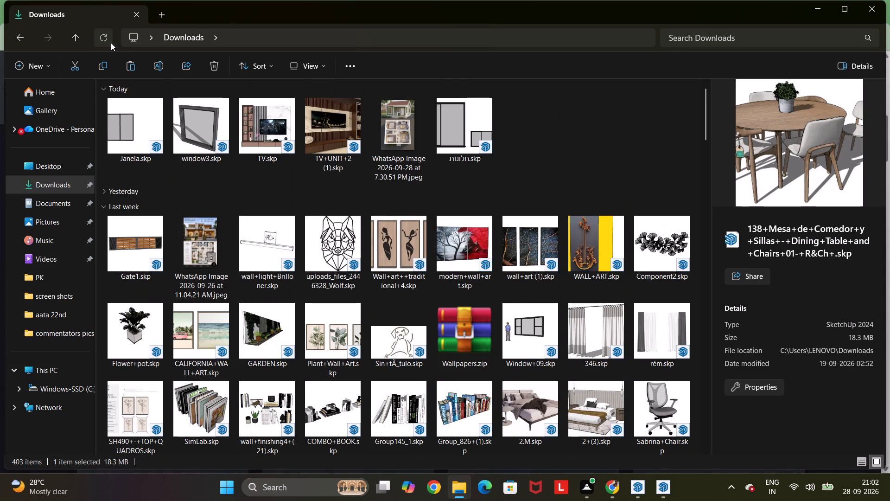
scroll(217, 144, "up", 10)
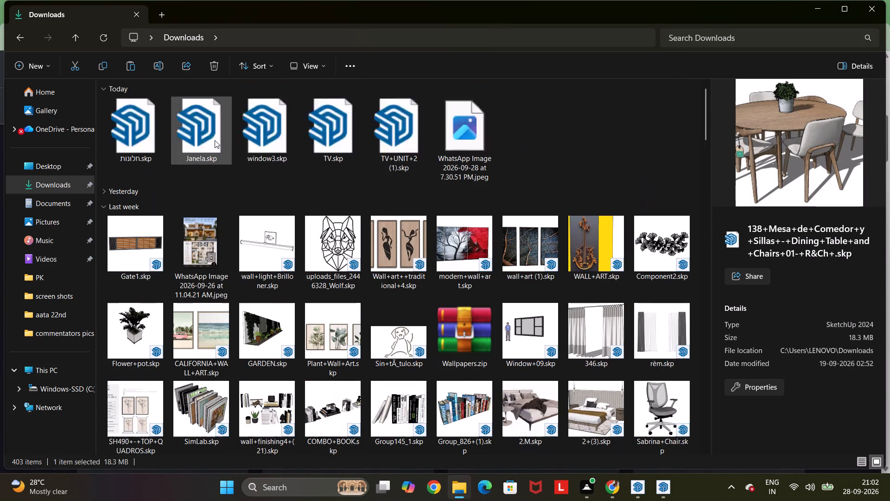
scroll(215, 140, "up", 5)
Return to 3D Warehouse in Chrome and look through the kitchen cabinet results for a suitable model.
left_click(618, 482)
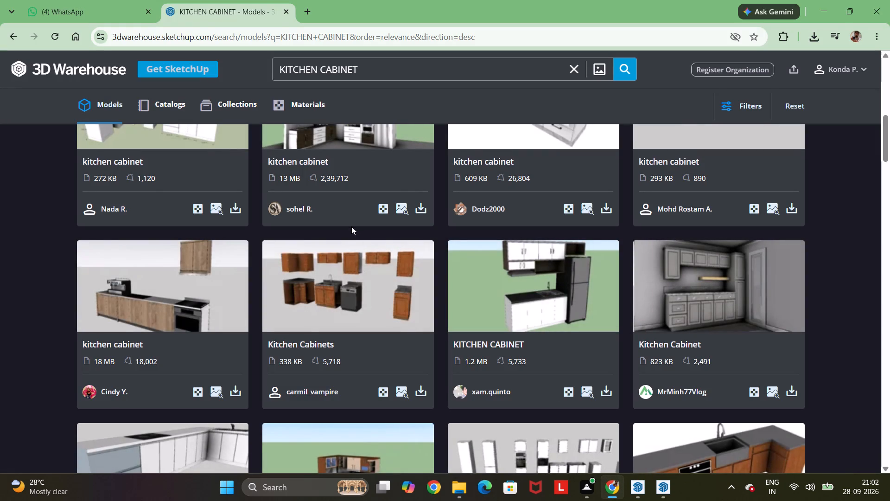
scroll(763, 357, "down", 1)
scroll(752, 313, "down", 3)
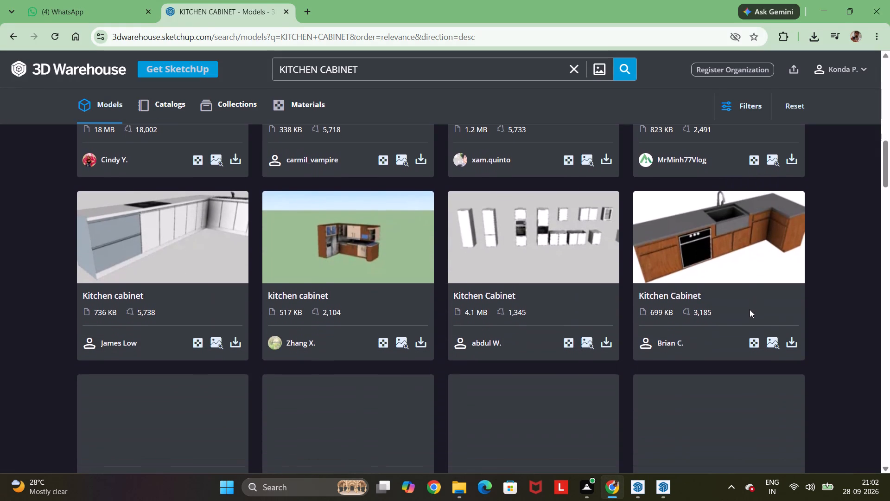
scroll(749, 309, "down", 2)
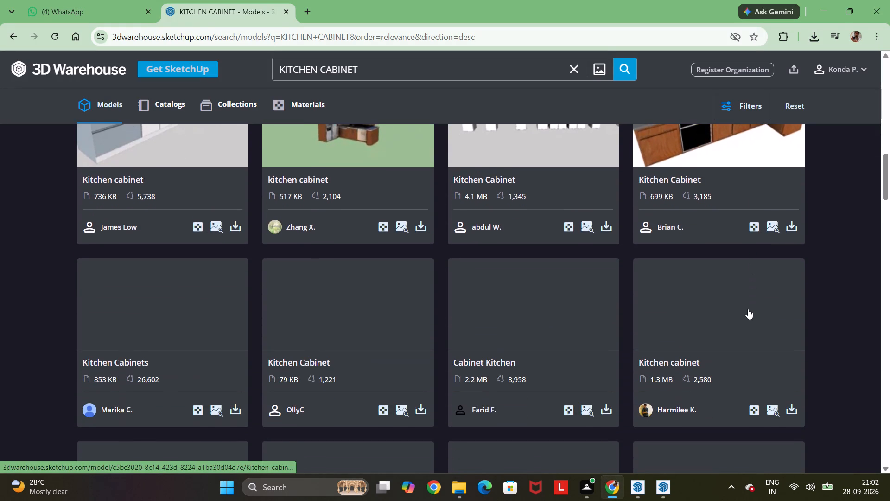
scroll(747, 308, "down", 2)
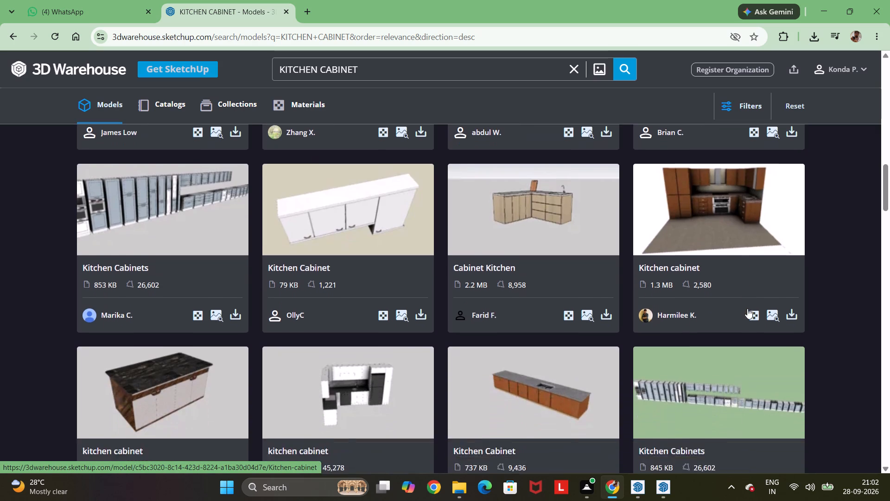
scroll(747, 308, "down", 4)
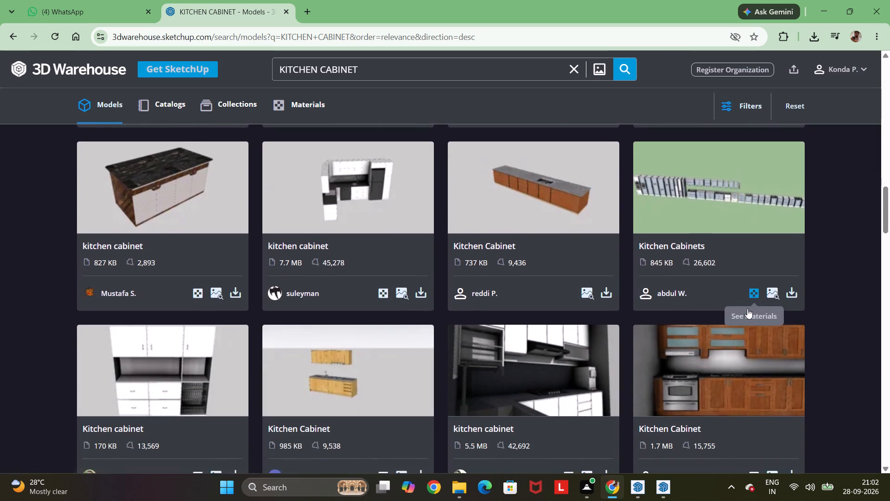
scroll(747, 308, "down", 2)
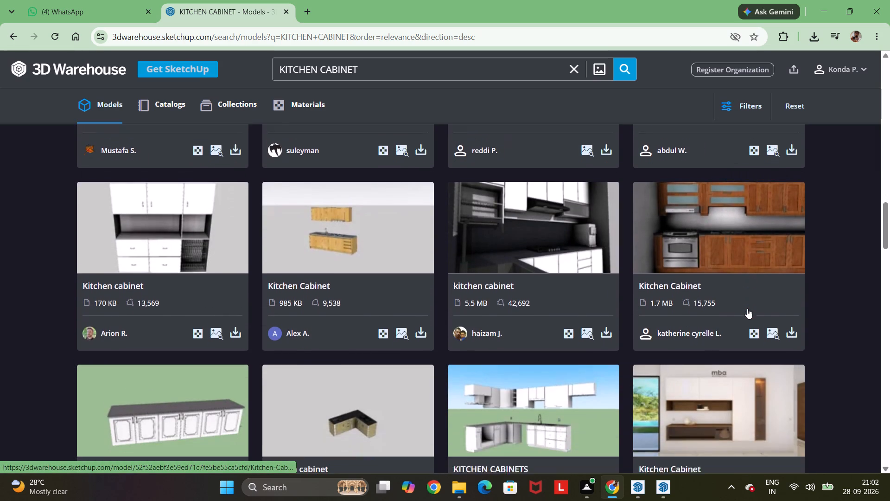
scroll(747, 308, "down", 1)
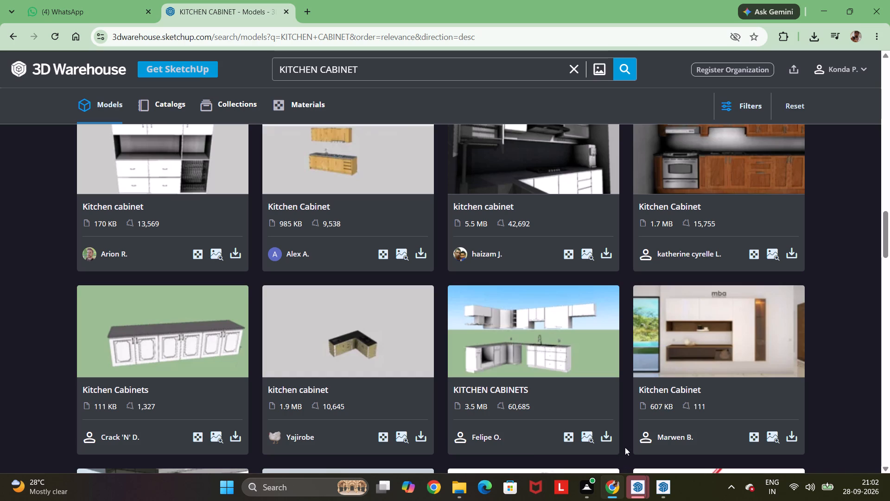
Download the 3.5 MB L-shaped white KITCHEN CABINETS model as a SketchUp file, skipping the subscription video and declining the offer.
left_click(609, 440)
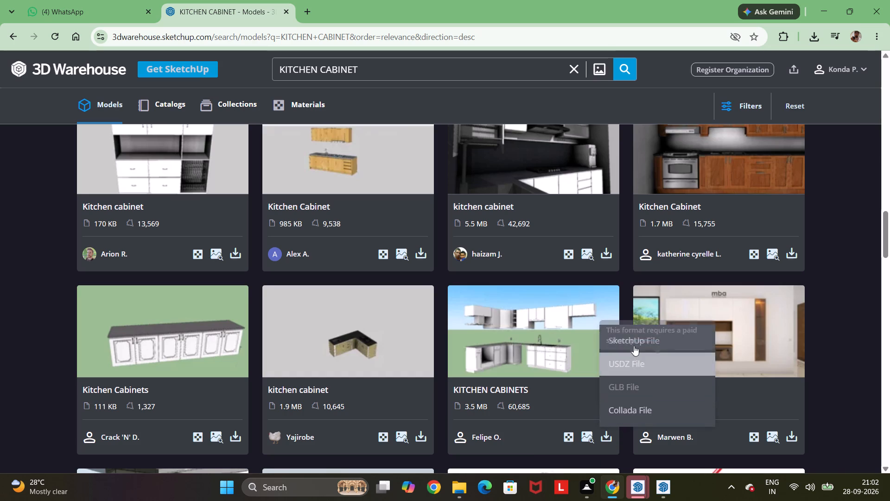
left_click(635, 342)
scroll(452, 273, "down", 4)
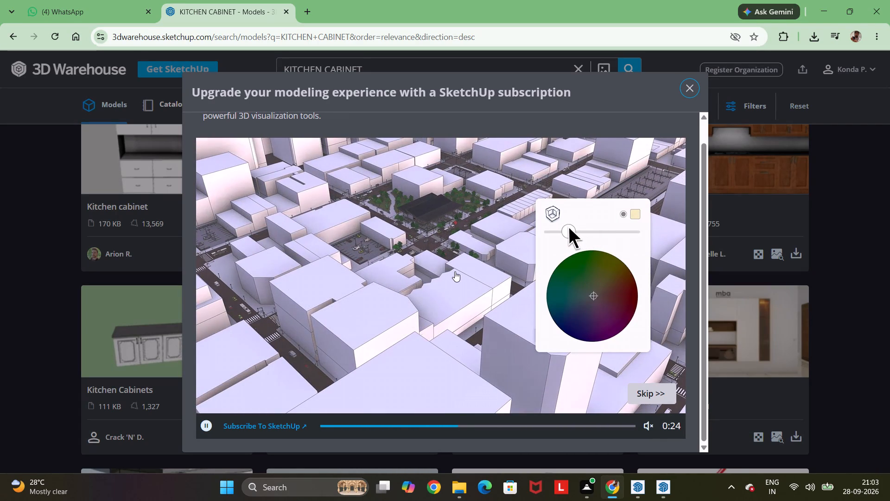
scroll(724, 415, "down", 1)
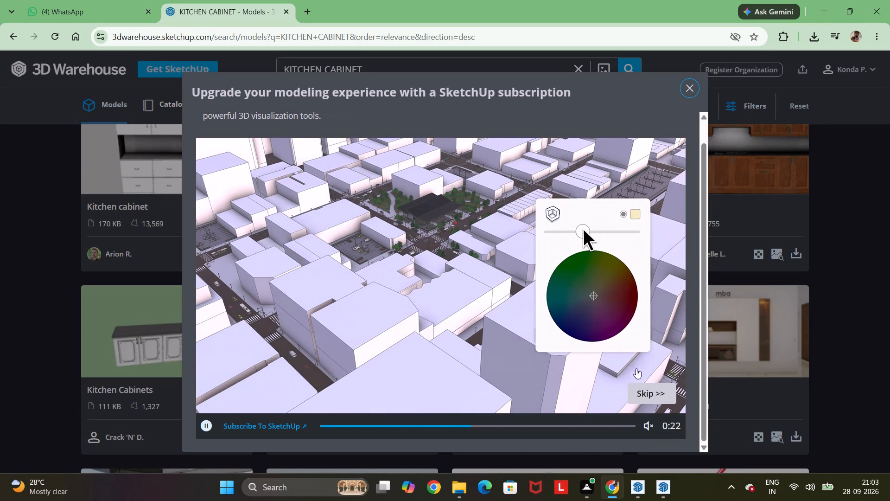
left_click(641, 397)
left_click(462, 342)
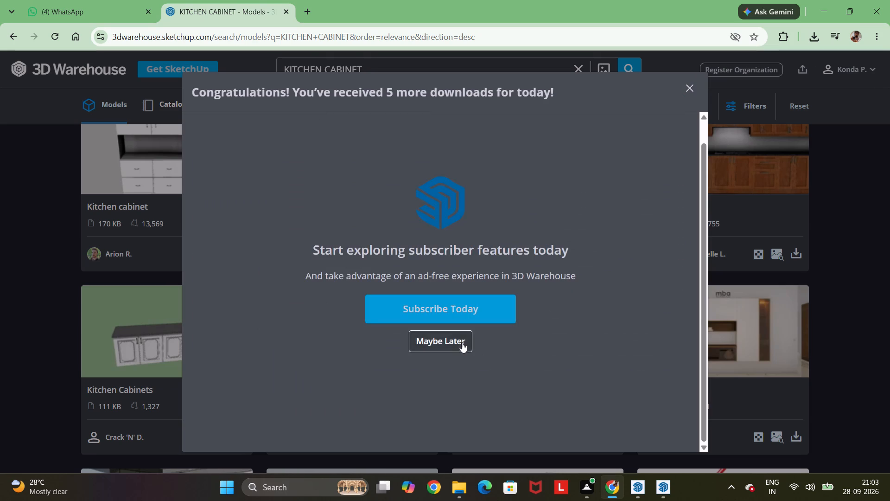
left_click(607, 440)
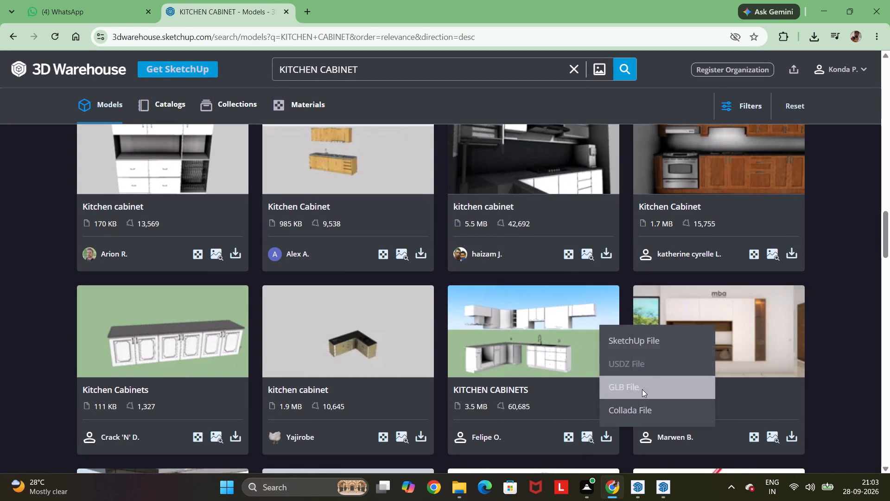
left_click(627, 340)
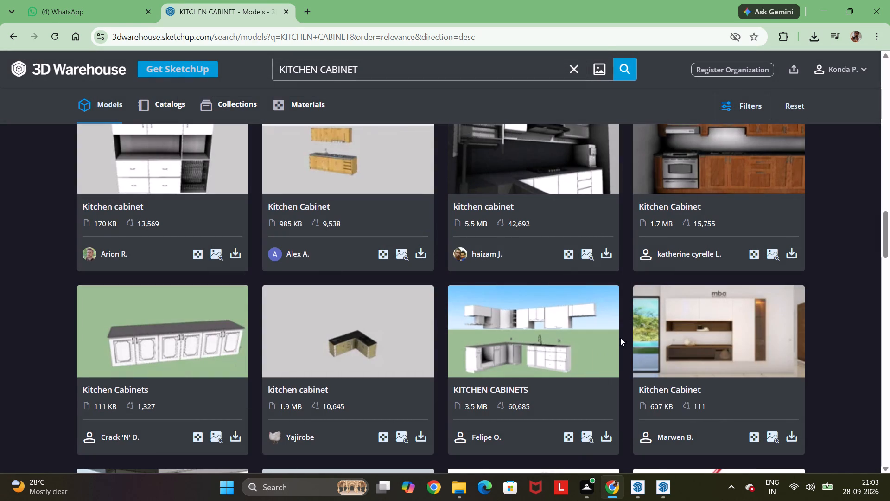
Download the 274 KB orange-and-white L-shaped kitchen cabinet model as a SketchUp file.
scroll(477, 219, "down", 4)
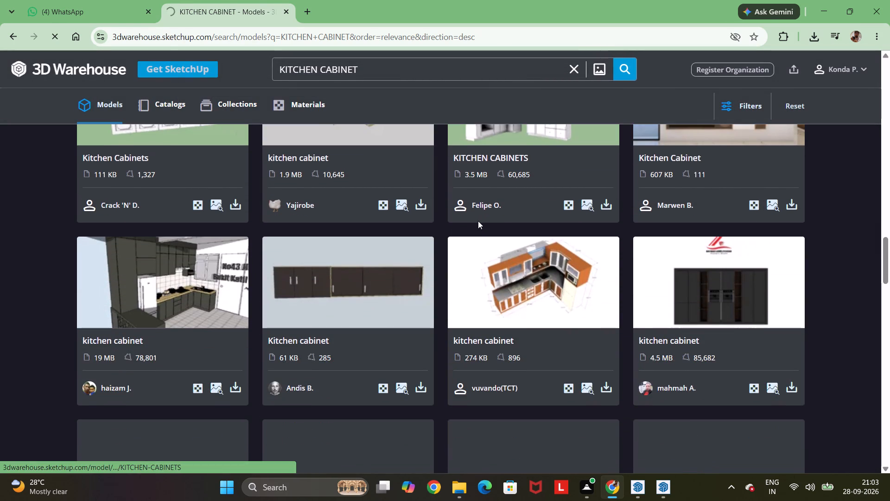
scroll(478, 221, "down", 1)
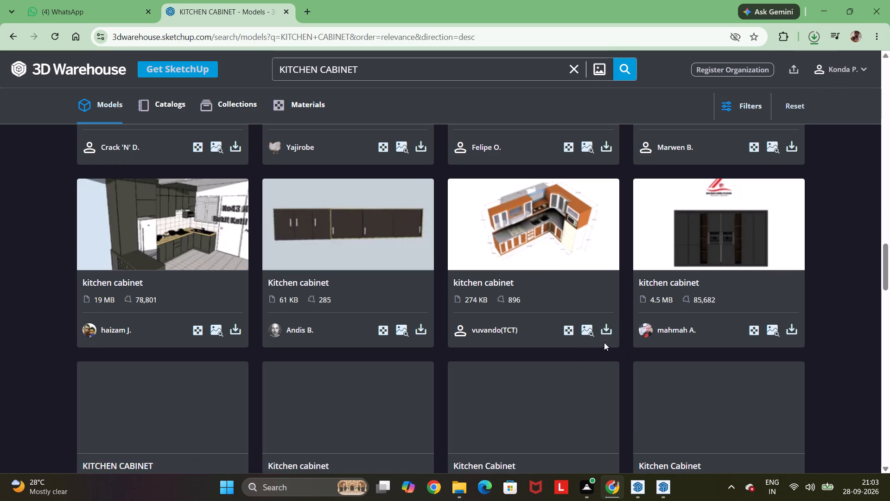
left_click(604, 335)
left_click(629, 353)
Look through the remaining kitchen cabinet results for other suitable models, and load more results.
scroll(603, 308, "down", 2)
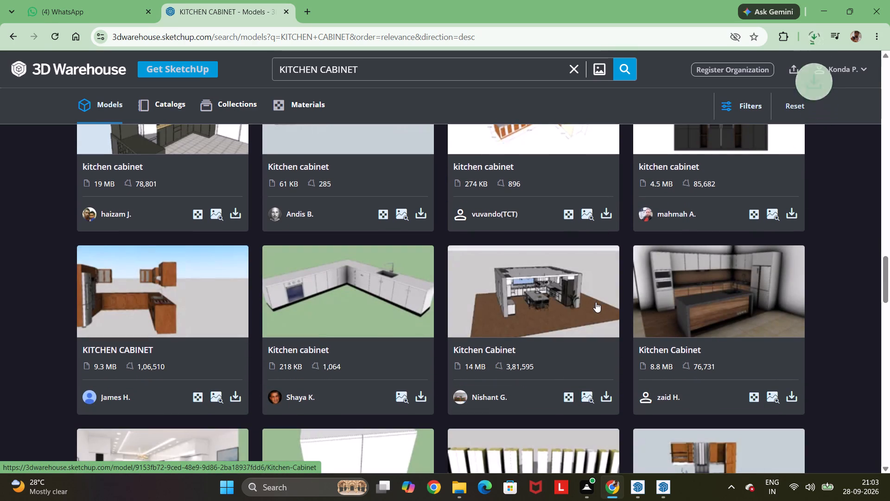
scroll(604, 305, "down", 3)
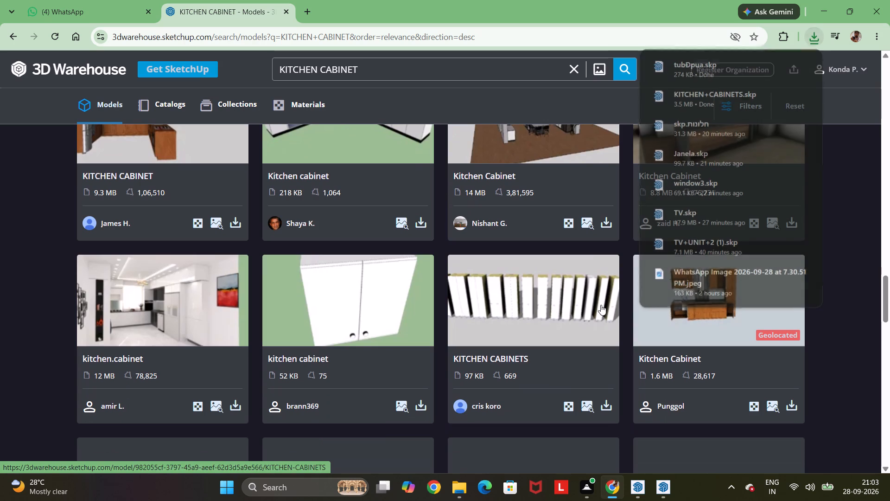
scroll(556, 298, "down", 3)
left_click(824, 337)
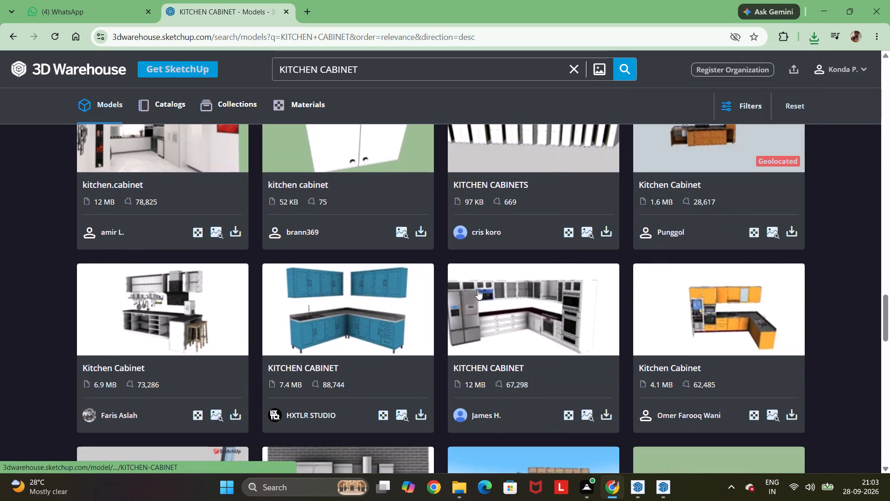
scroll(477, 289, "down", 3)
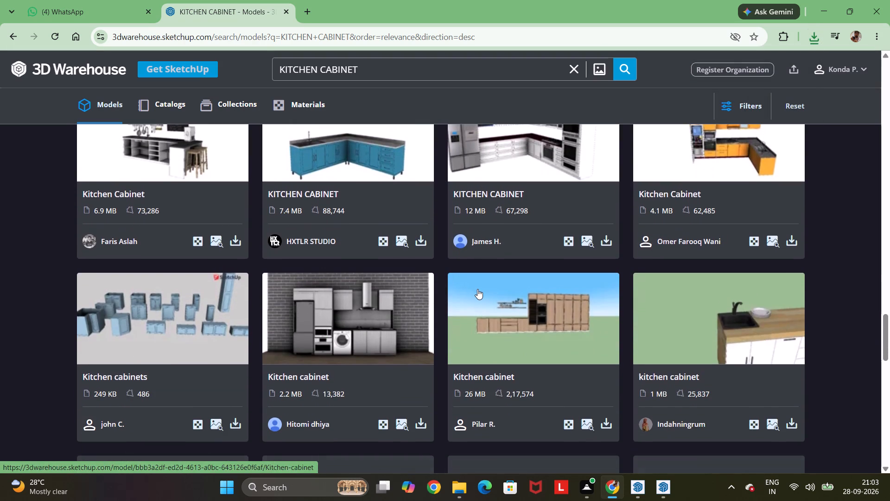
scroll(477, 289, "down", 3)
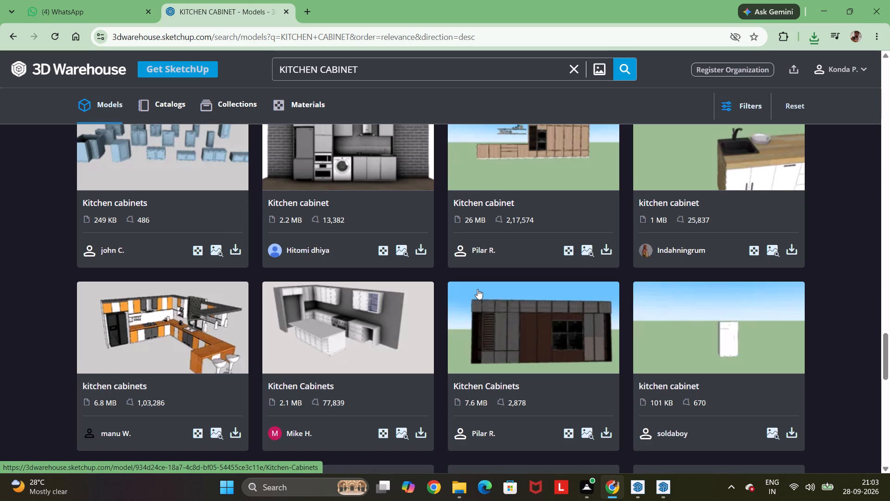
scroll(477, 289, "down", 1)
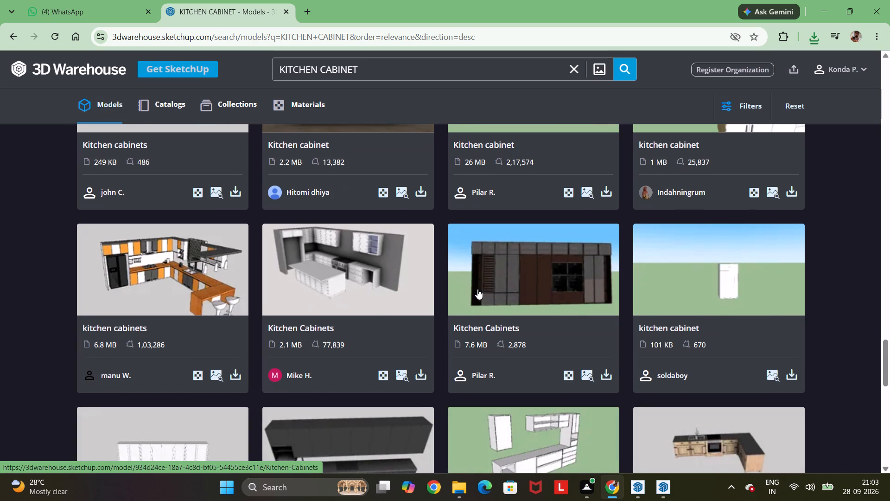
scroll(477, 289, "down", 3)
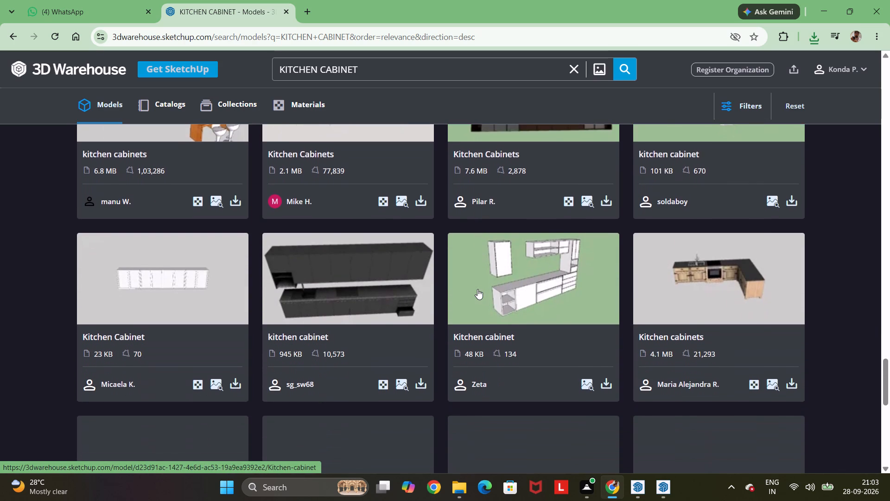
scroll(477, 289, "down", 4)
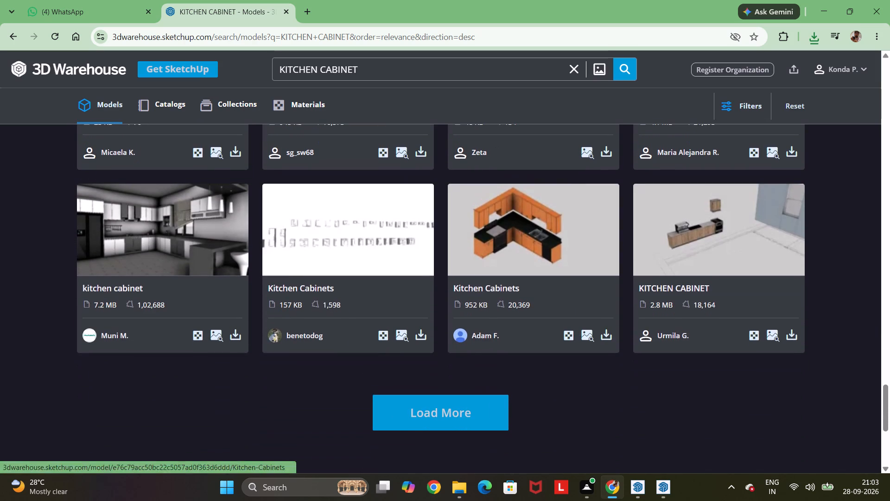
left_click(468, 400)
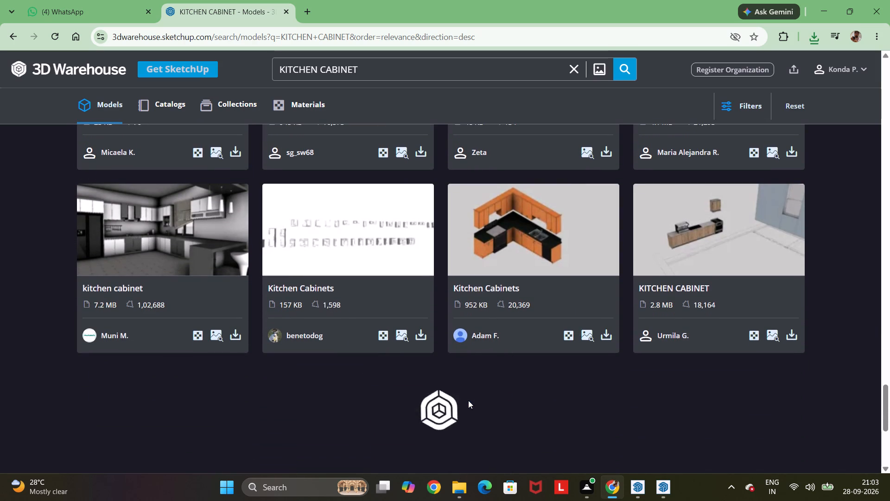
Switch to File Explorer, refresh the Downloads folder, and open the kitchen models tubĐpua.skp and KITCHEN+CABINETS.skp.
left_click(461, 488)
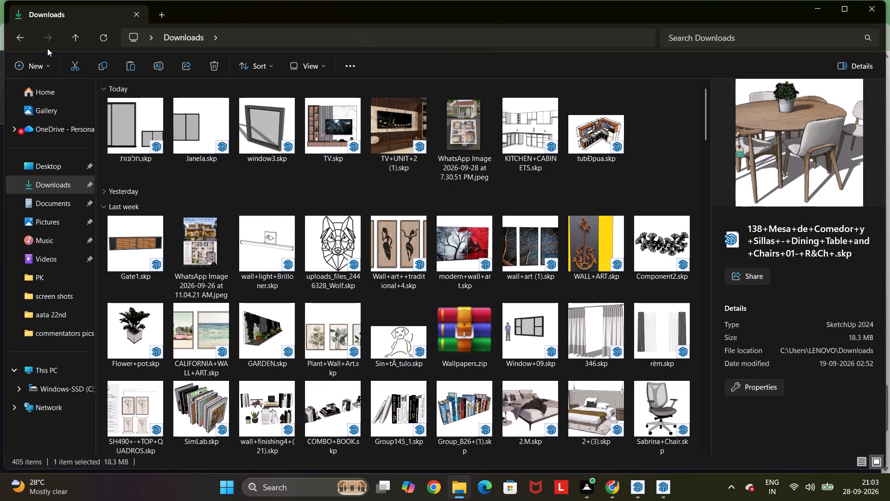
left_click(98, 35)
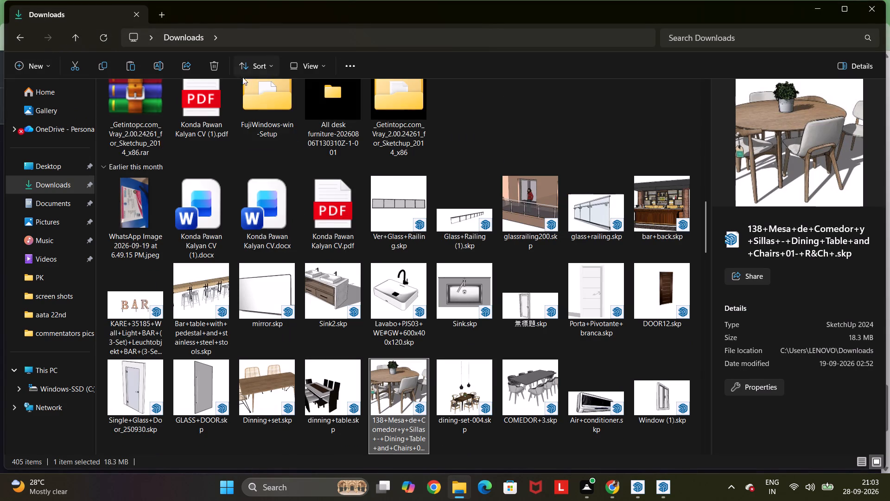
scroll(254, 120, "up", 12)
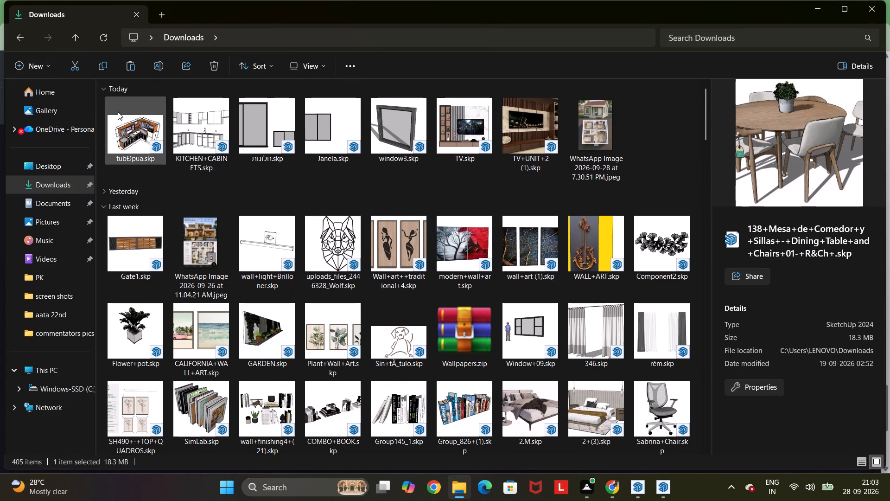
left_click(129, 119)
right_click(129, 119)
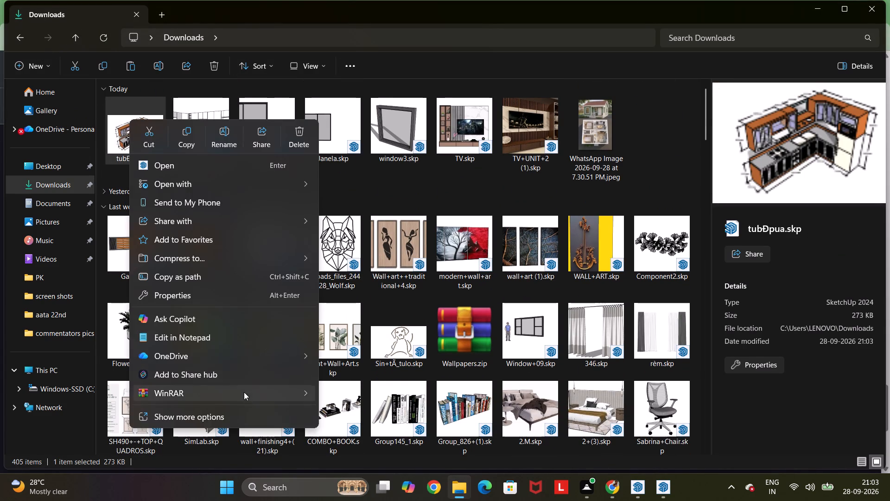
left_click(208, 166)
left_click(184, 125)
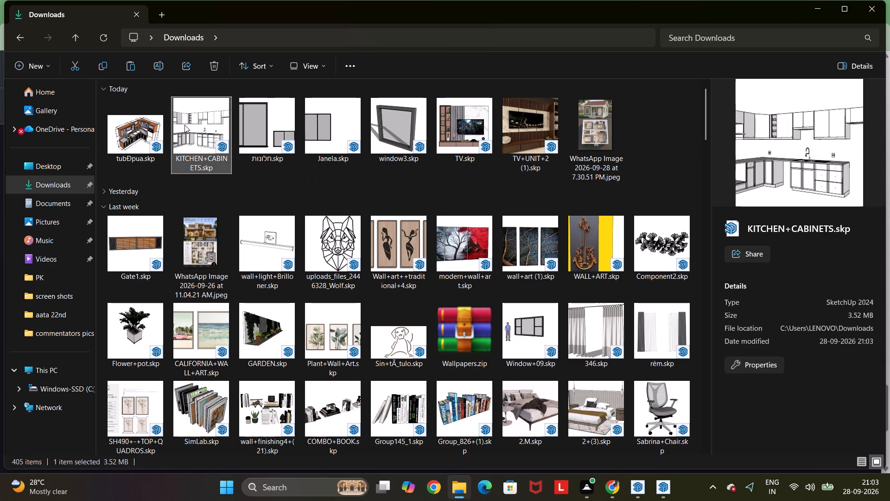
right_click(184, 125)
left_click(222, 173)
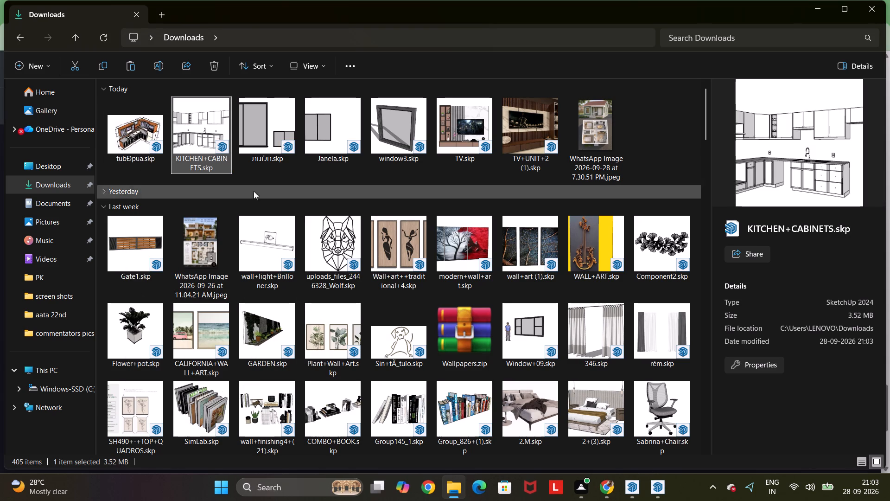
Switch to the open round dining table model in SketchUp and copy the whole set of table, chairs and plant.
left_click(636, 488)
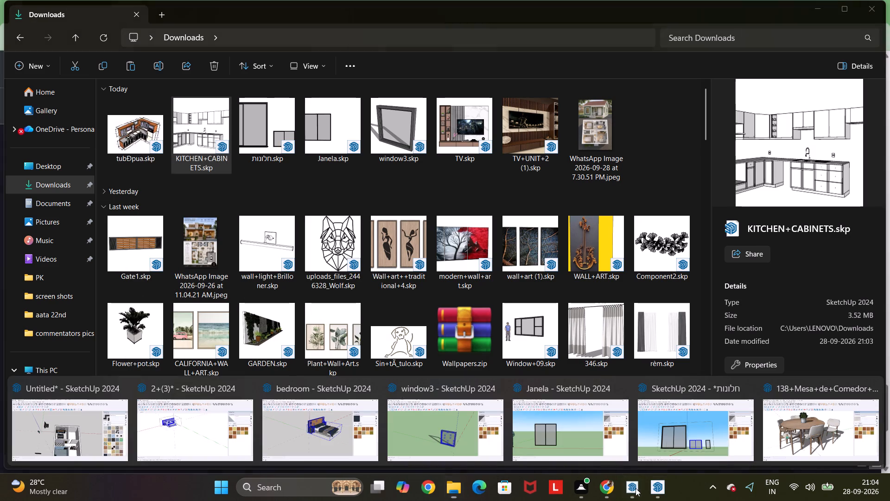
left_click(798, 425)
scroll(738, 377, "down", 5)
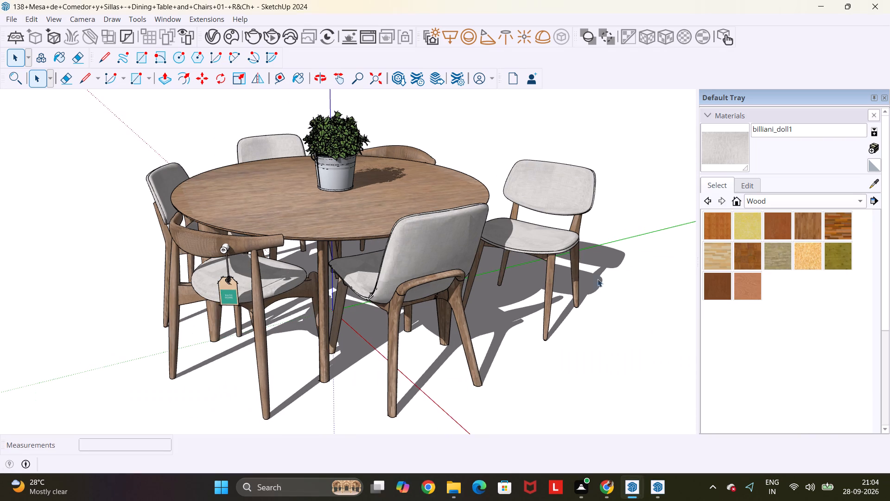
scroll(594, 266, "down", 6)
left_click_drag(647, 160, 291, 337)
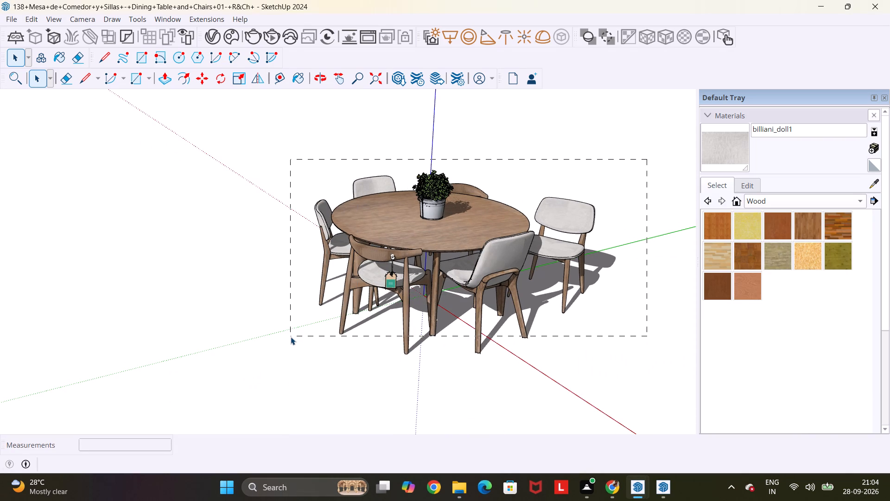
left_click_drag(291, 337, 290, 337)
key("ctrl+c")
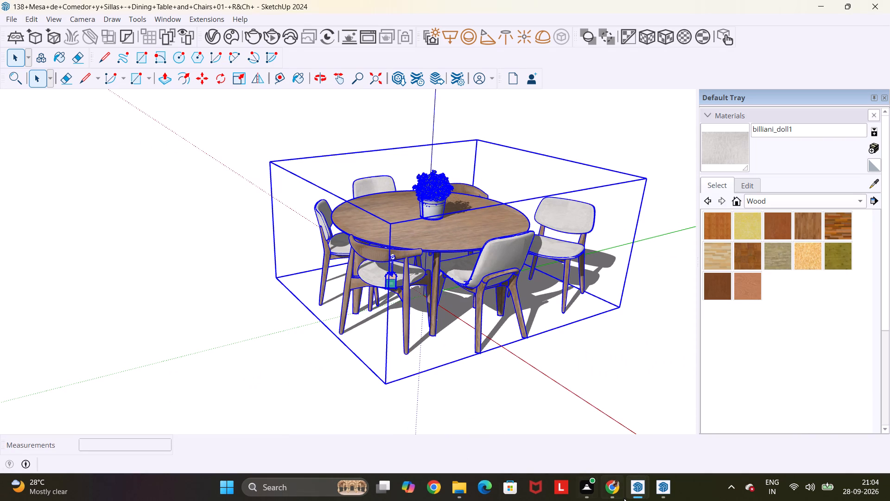
Close the Janela, window3 and חלונות window models, discarding the unsaved changes.
left_click(642, 490)
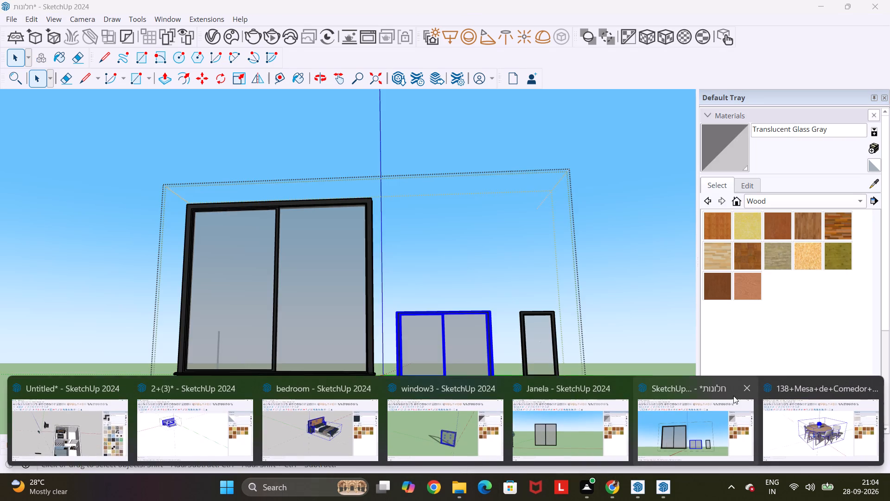
left_click(741, 392)
left_click(622, 392)
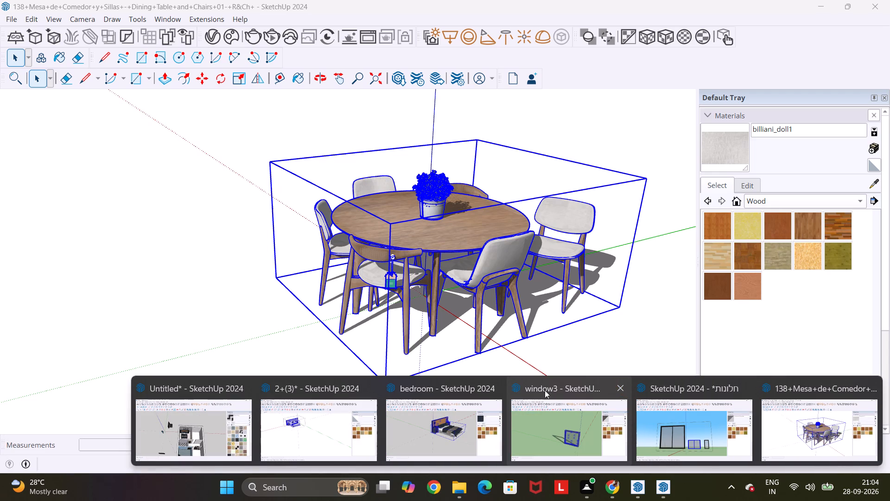
left_click(619, 386)
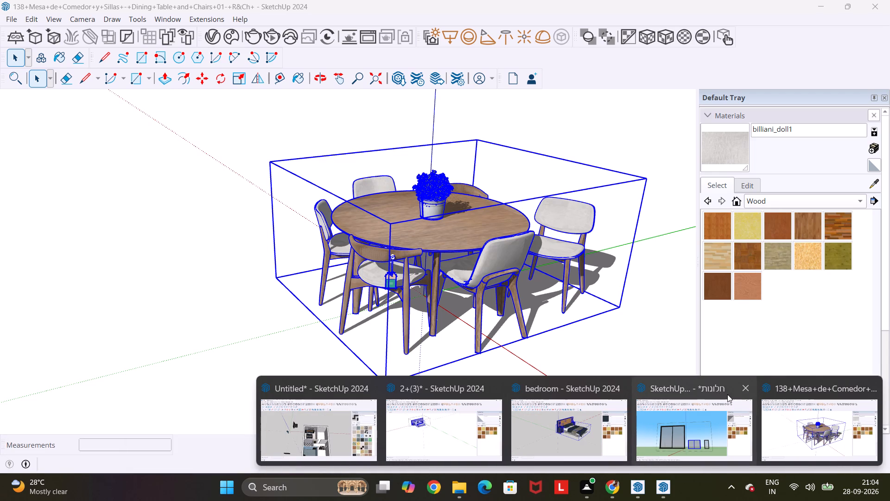
left_click(744, 393)
left_click(433, 245)
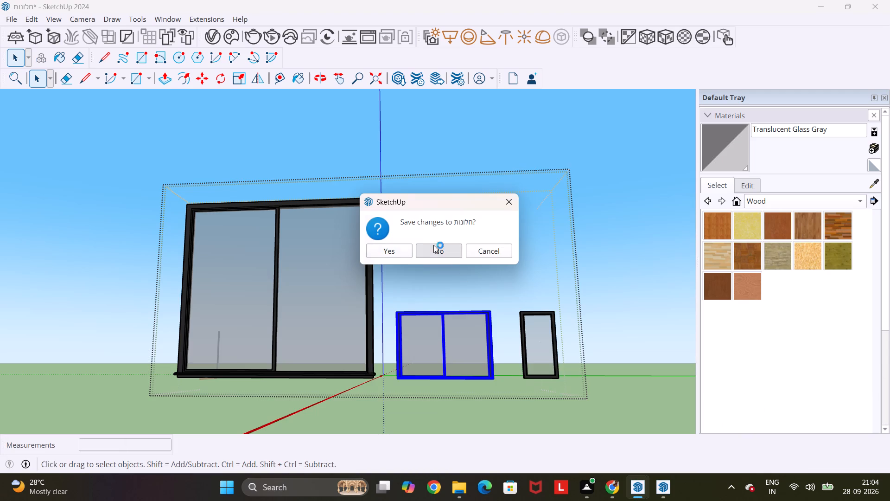
Switch to the untitled house model and paste the copied round dining table and chairs into it.
left_click(636, 495)
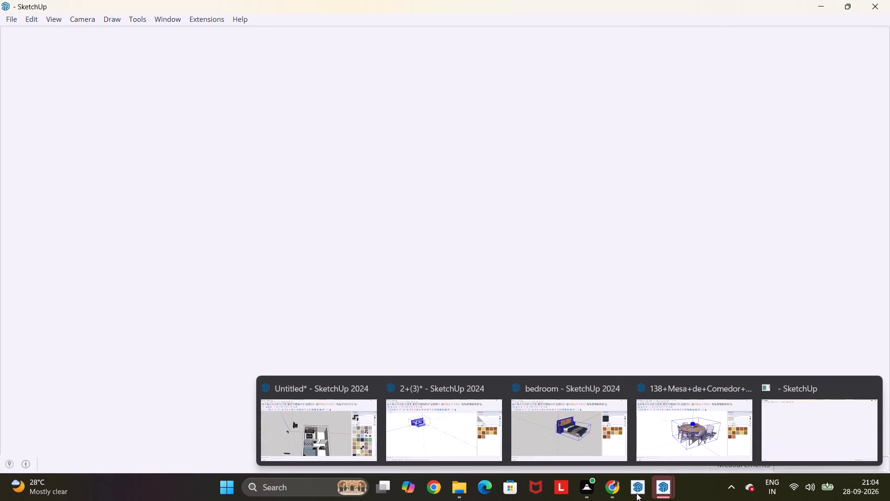
left_click(317, 436)
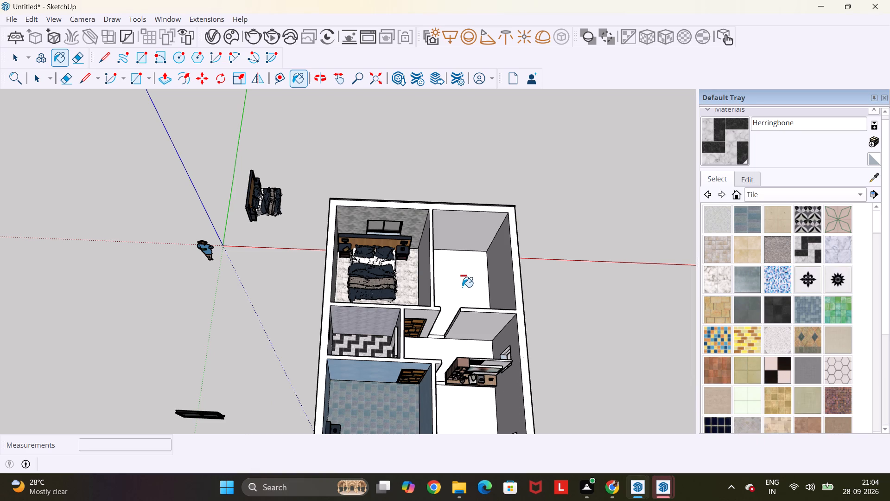
key("ctrl+v")
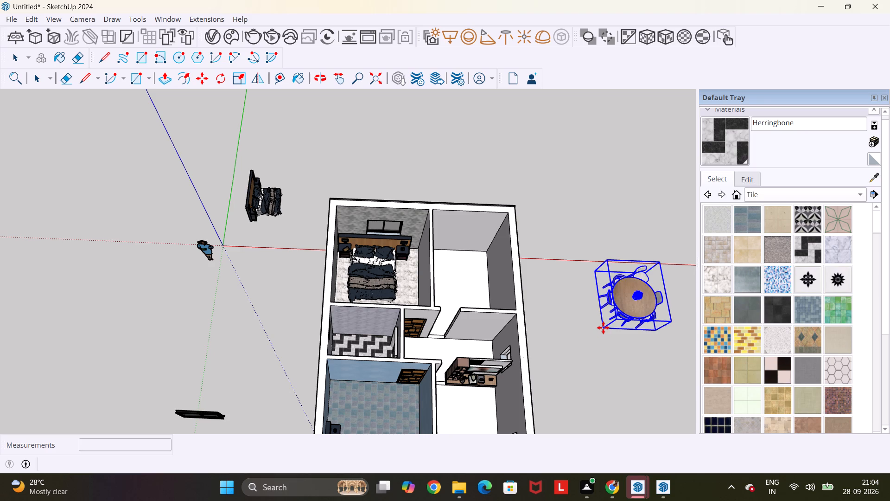
scroll(452, 375, "up", 4)
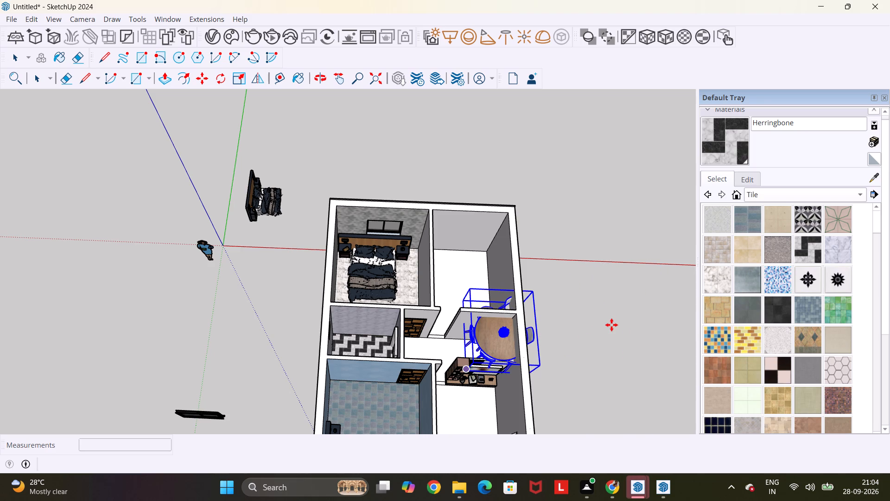
key("Escape")
key("space")
key("Escape")
key("space")
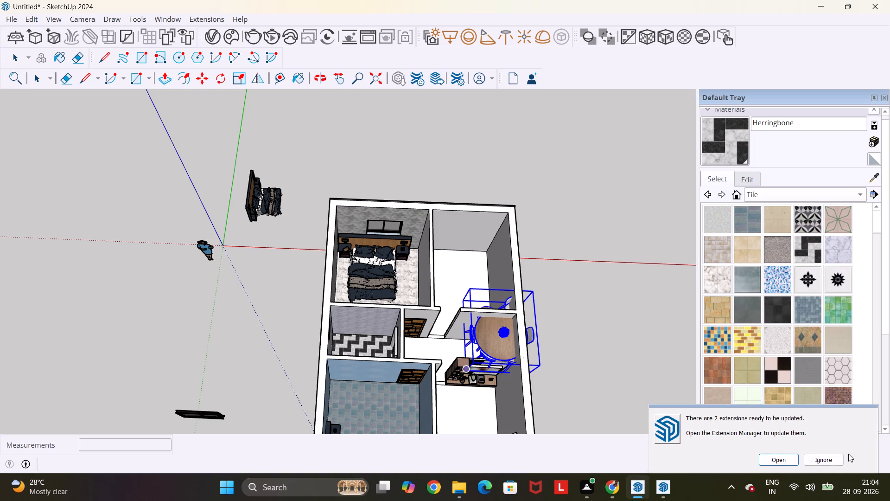
Ignore the extension update notices in the newly opened kitchen model windows.
left_click(832, 460)
scroll(680, 367, "down", 4)
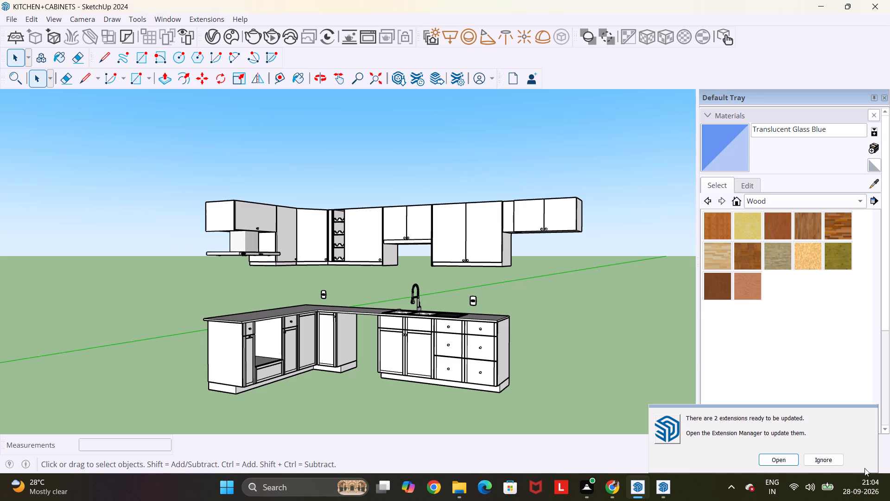
left_click(828, 462)
In the tubÐpua kitchen model, delete the two 800 mm height dimensions at the free end of the upper and lower cabinets.
scroll(674, 372, "down", 4)
middle_click_drag(624, 313, 666, 245)
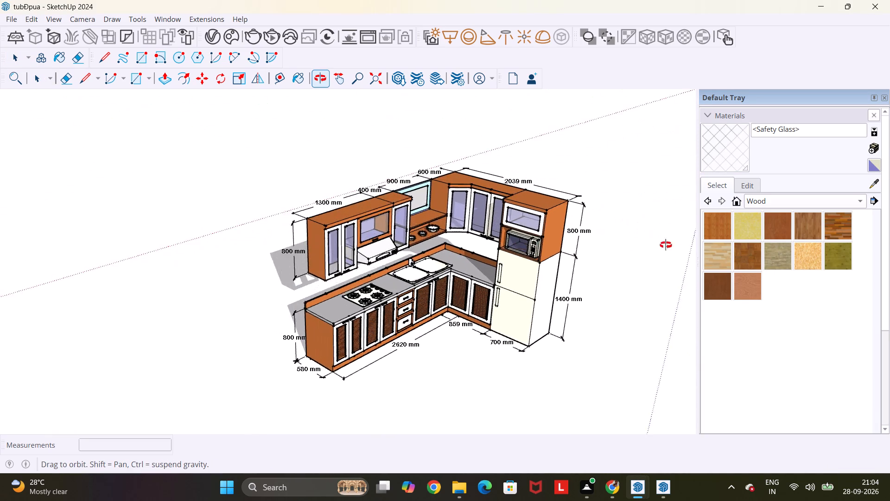
middle_click_drag(666, 245, 713, 257)
scroll(713, 257, "up", 2)
scroll(476, 257, "up", 5)
middle_click_drag(519, 279, 512, 262)
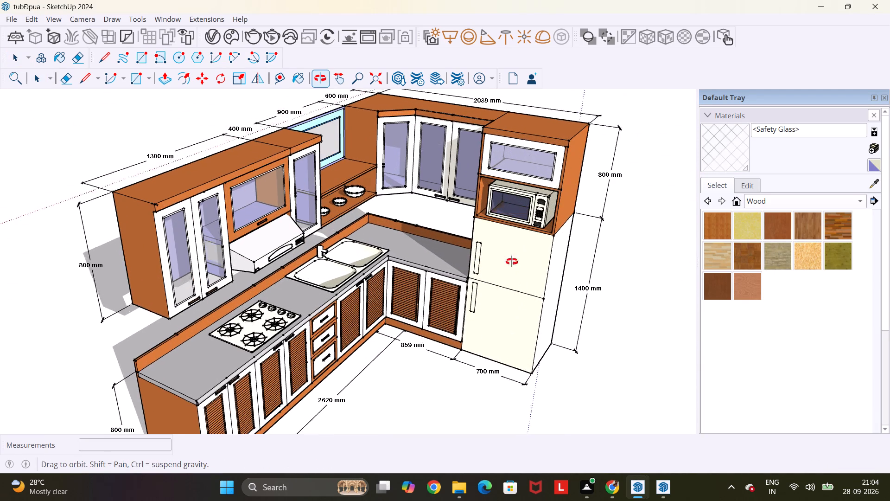
middle_click_drag(512, 262, 449, 224)
scroll(449, 224, "down", 2)
left_click_drag(146, 134, 124, 204)
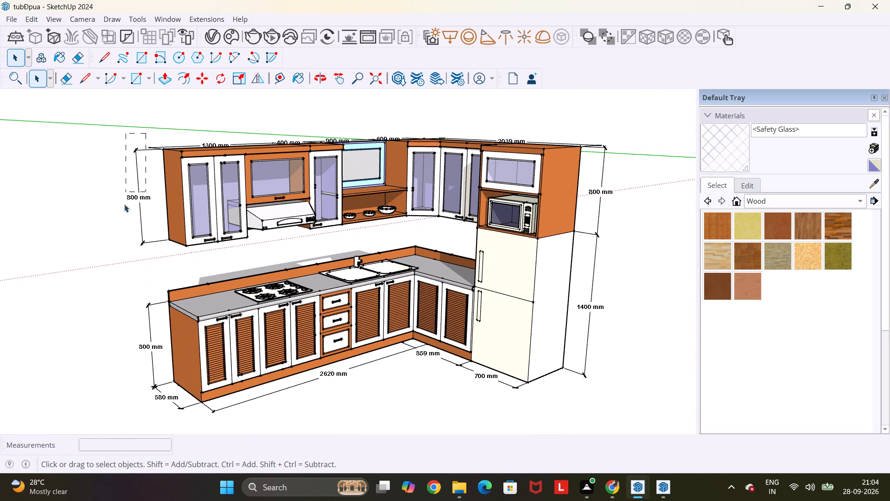
left_click_drag(124, 204, 122, 404)
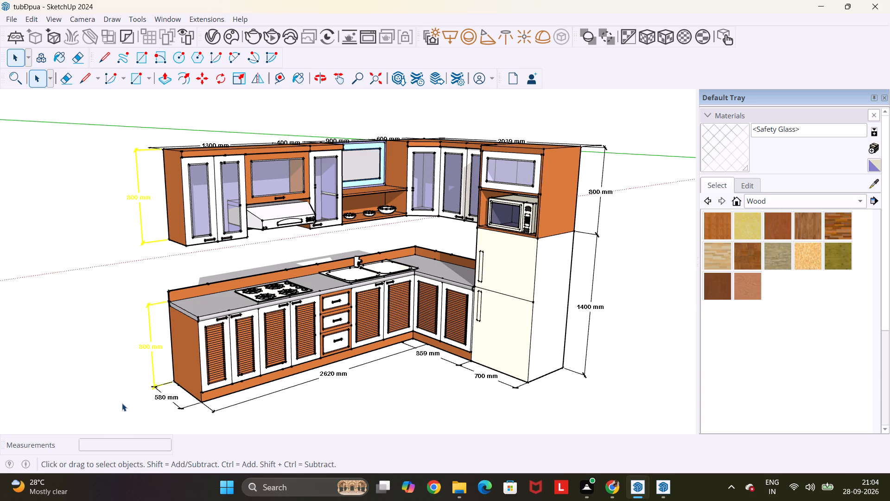
key("Delete")
Delete the 580 mm depth dimension and the 2620 mm length dimension along the base cabinets.
scroll(125, 394, "up", 2)
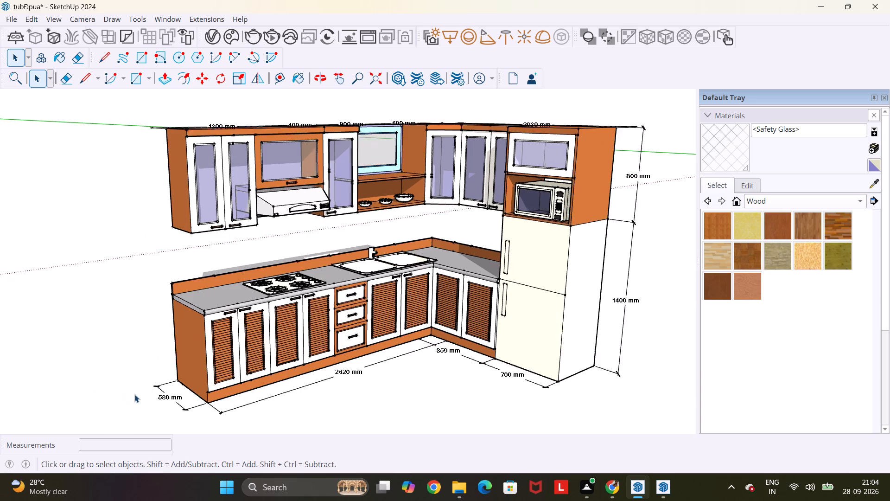
scroll(134, 394, "up", 1)
left_click_drag(186, 382, 159, 412)
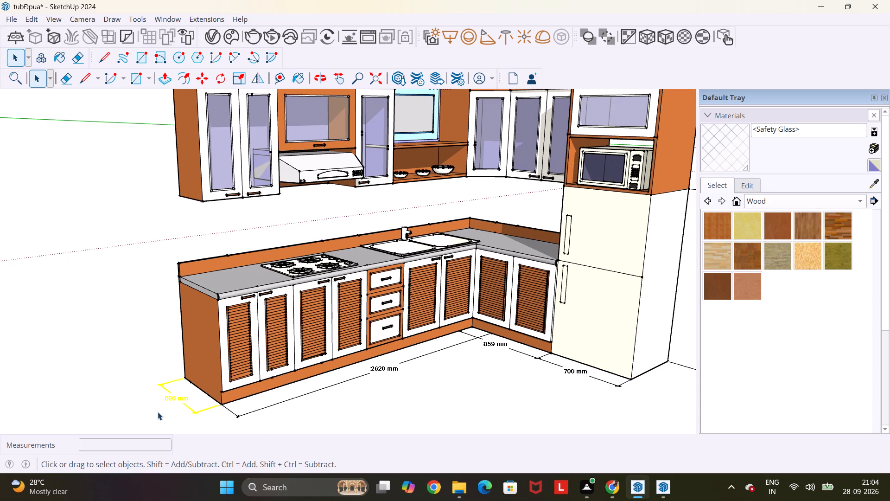
key("Delete")
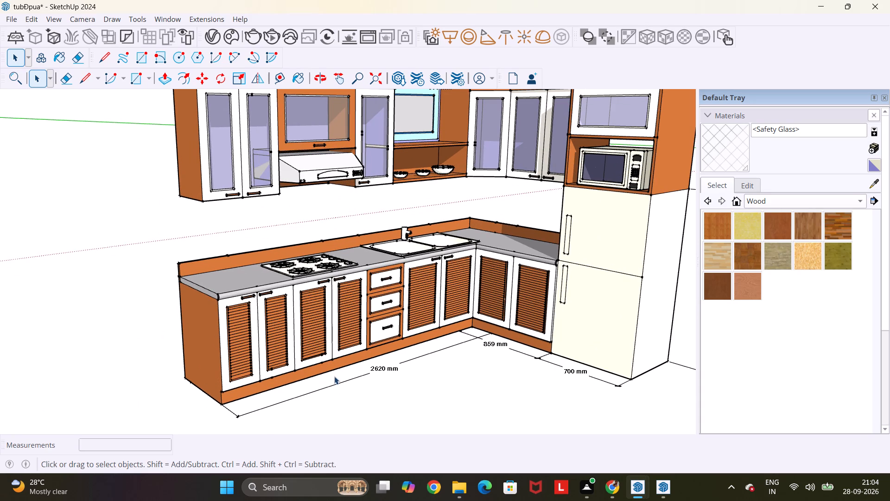
left_click(340, 384)
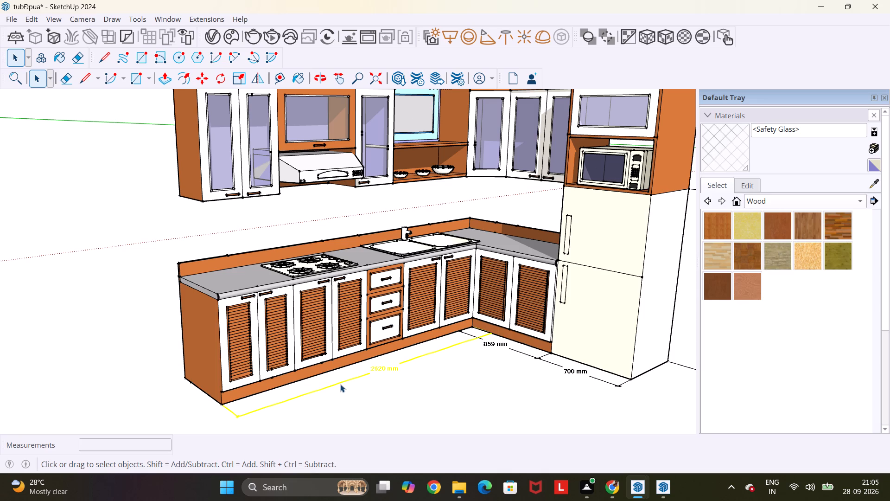
key("Delete")
Delete the remaining two floor dimensions, the five along the top of the wall cabinets, and the two height dimensions beside the refrigerator.
left_click(495, 343)
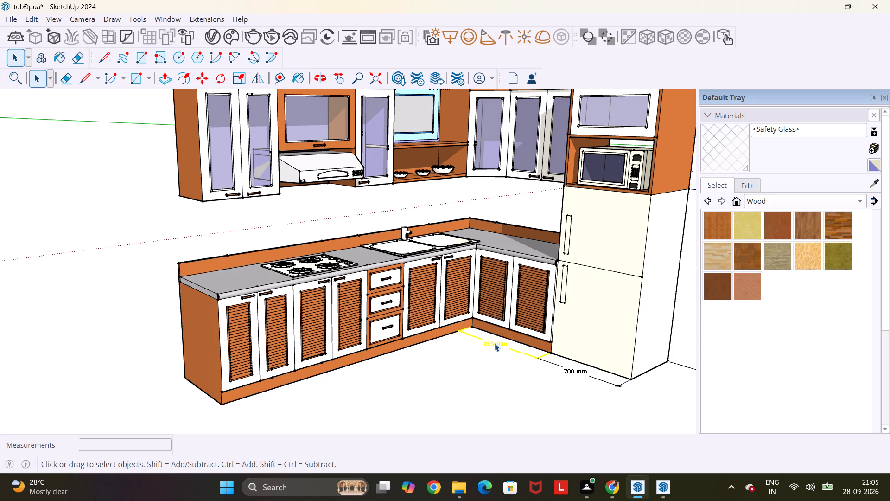
left_click(593, 380, "shift")
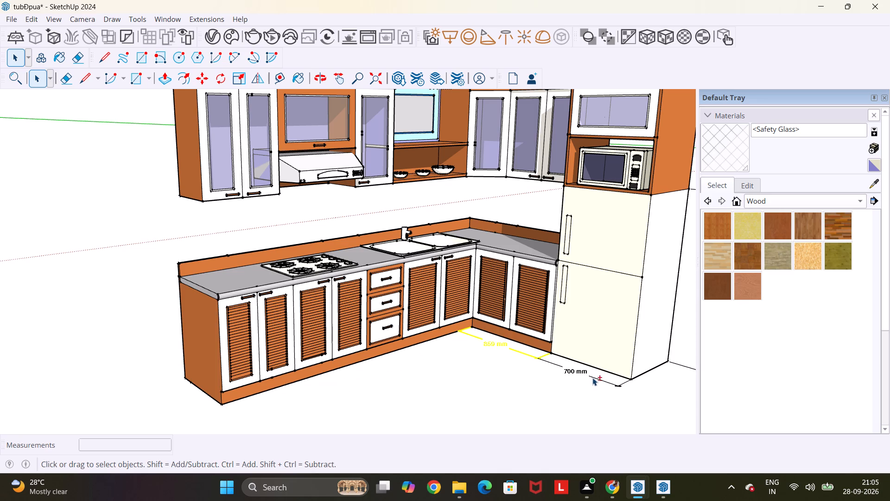
left_click(585, 369, "shift")
scroll(584, 369, "down", 6, "shift")
scroll(591, 145, "up", 4, "shift")
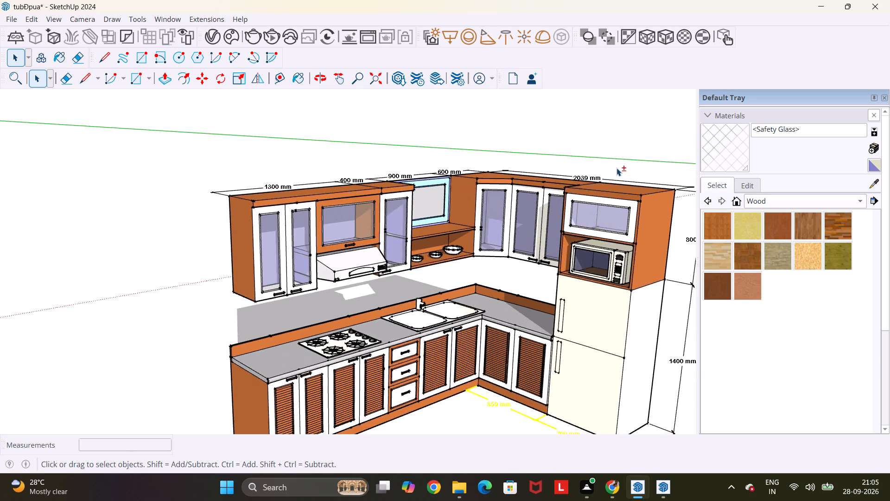
scroll(617, 168, "up", 10, "shift")
left_click(553, 184, "shift")
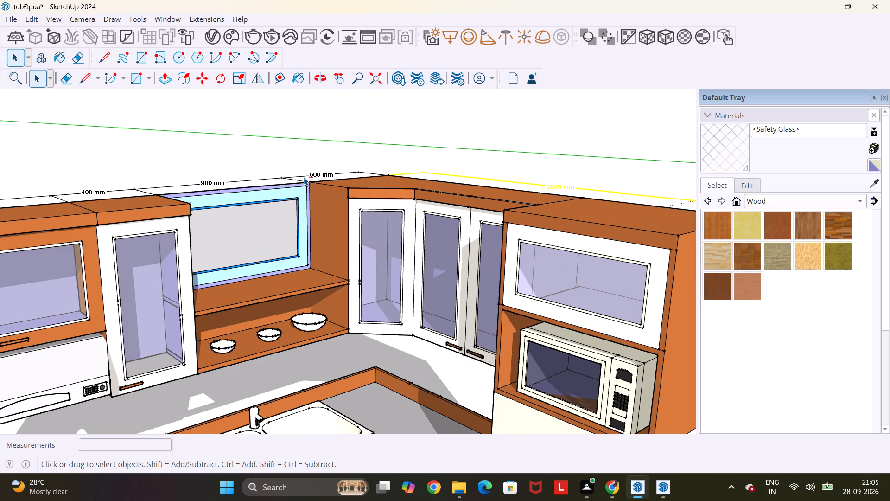
left_click(313, 172, "shift")
left_click(214, 182, "shift")
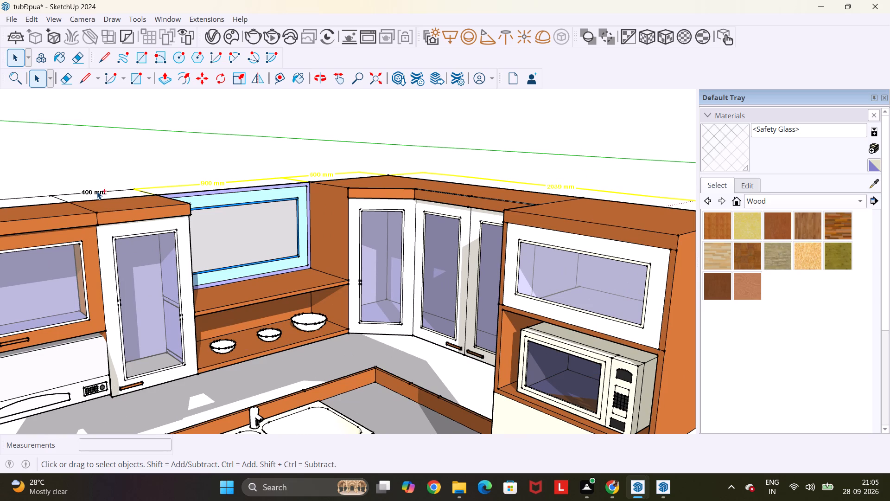
left_click(97, 191, "shift")
scroll(94, 188, "down", 10, "shift")
left_click(6, 197, "shift")
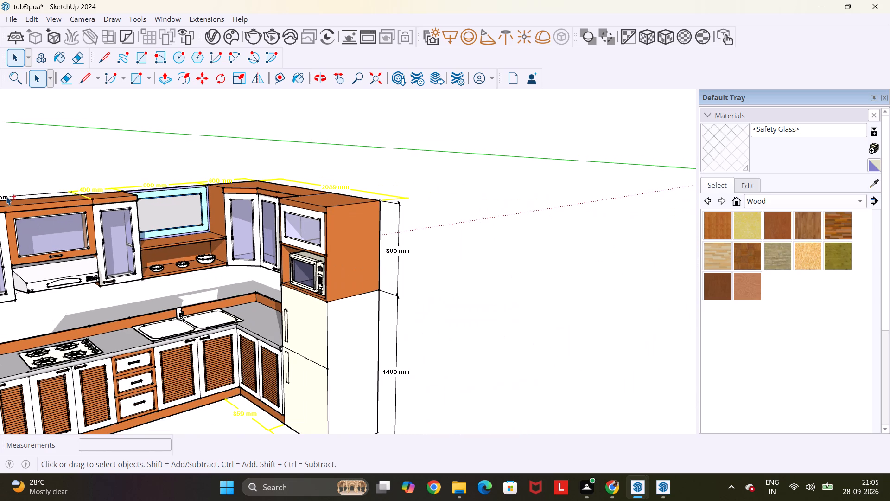
left_click(395, 253, "shift")
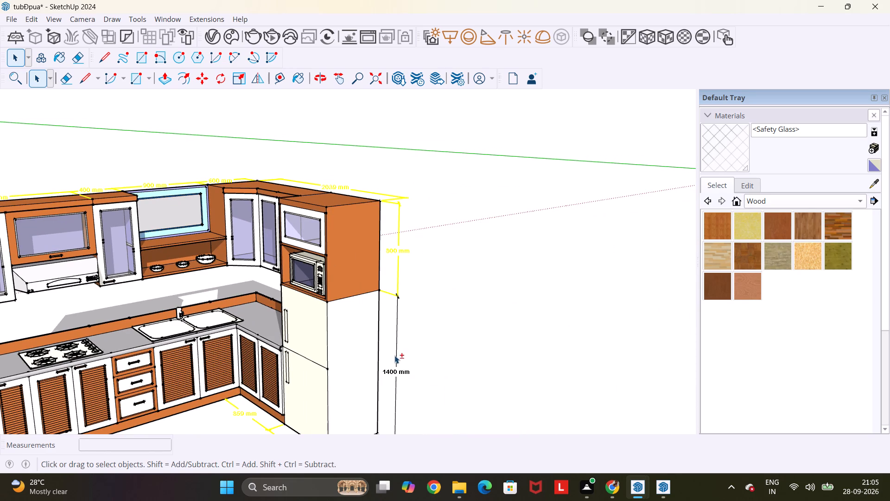
left_click(394, 368, "shift")
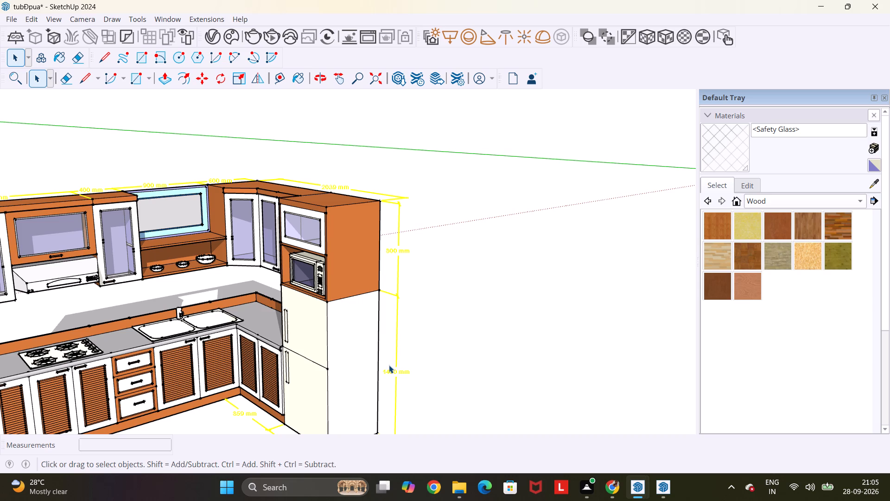
key("Delete")
Select the entire kitchen, including all wall cabinets, base cabinets and the refrigerator unit.
scroll(235, 495, "down", 4)
scroll(137, 411, "down", 2)
middle_click_drag(123, 364, 292, 356, "shift")
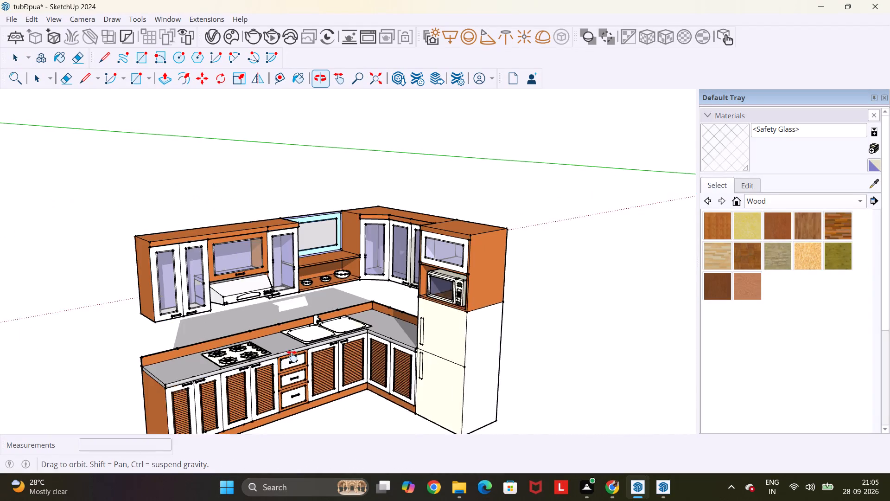
middle_click_drag(292, 356, 312, 360, "shift")
scroll(312, 360, "down", 9, "shift")
left_click_drag(484, 257, 172, 427)
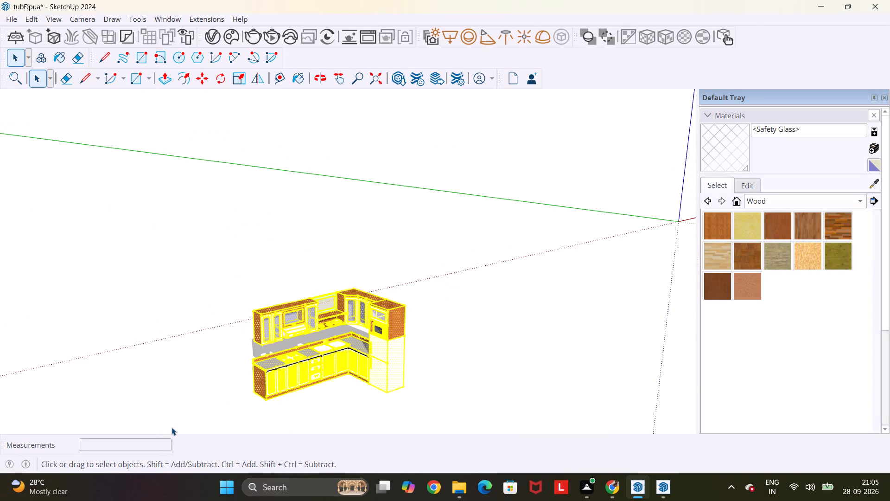
key("c")
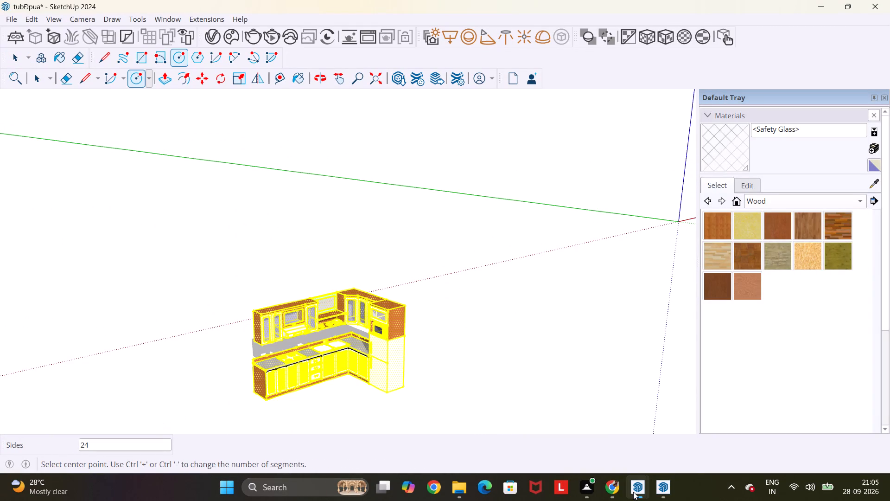
Close the 2+(3) bed model window.
left_click(633, 487)
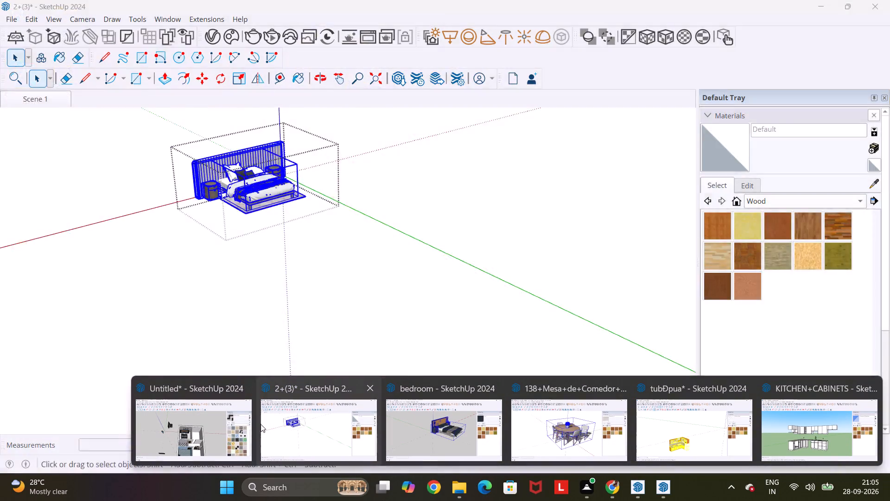
left_click(375, 393)
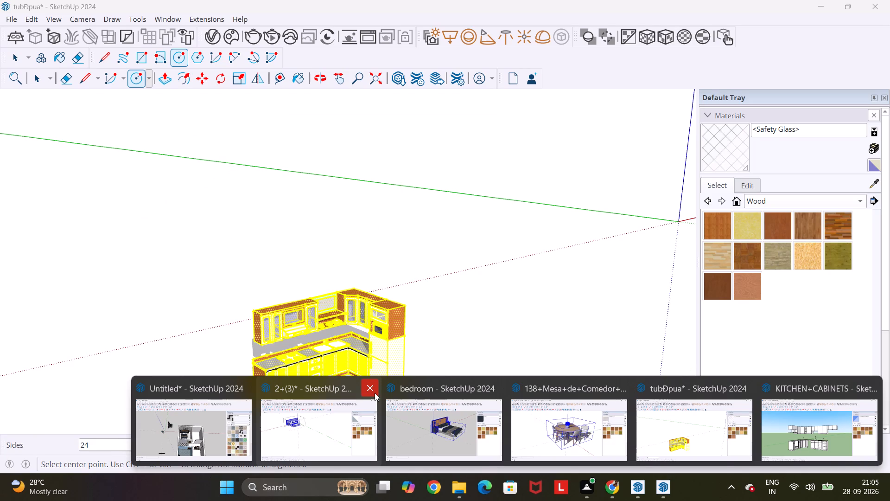
left_click(375, 393)
left_click(435, 253)
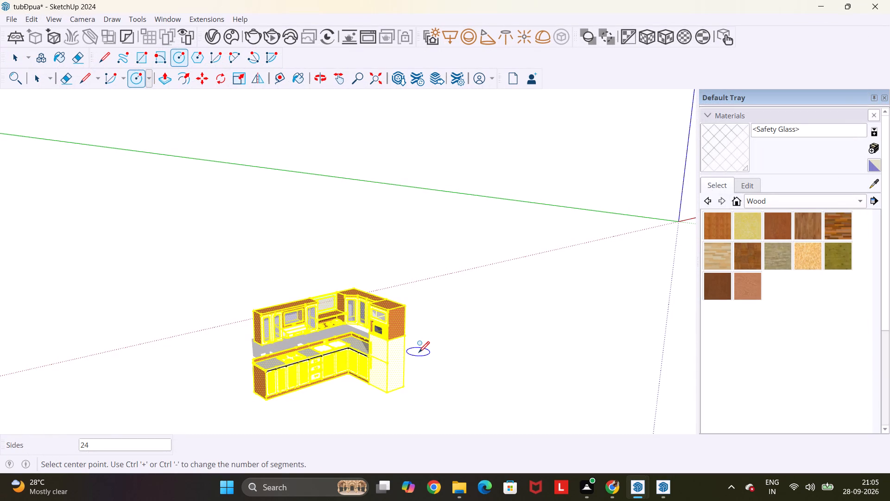
Copy the selected kitchen and paste it into the untitled house model, placing it on the open ground beside the house.
key("ctrl+c")
left_click(640, 482)
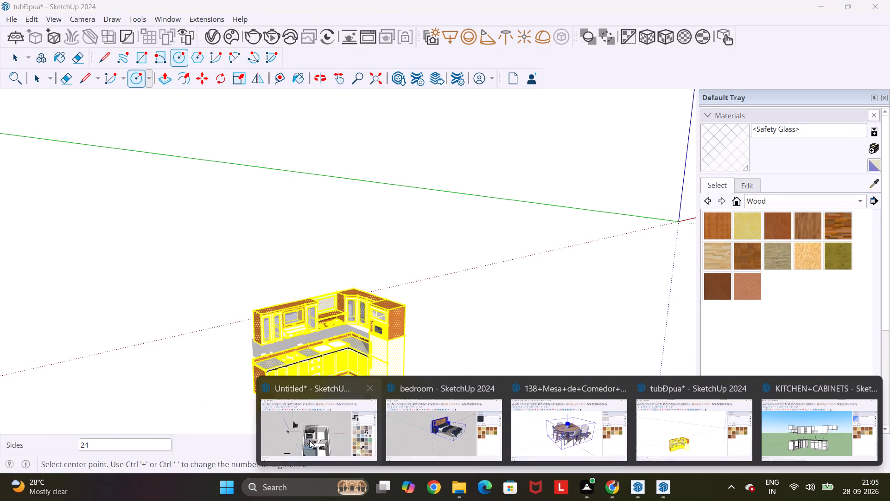
left_click(321, 439)
key("ctrl+v")
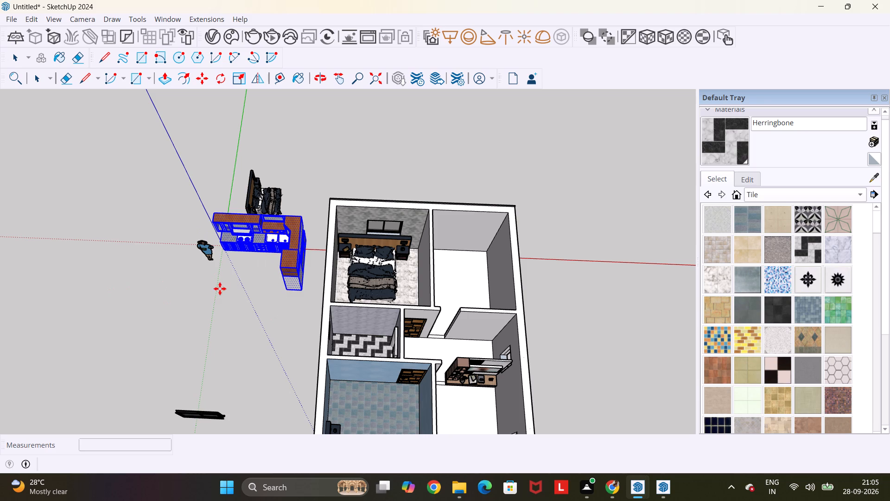
scroll(436, 273, "up", 3)
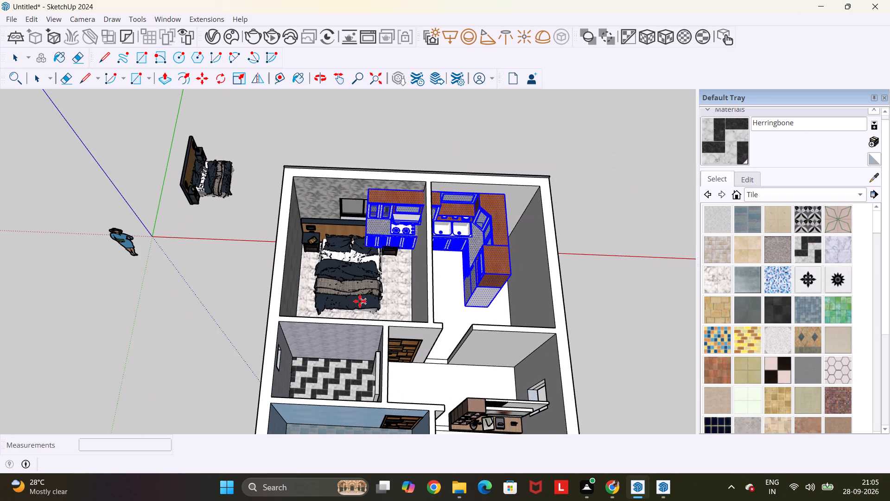
left_click(32, 371)
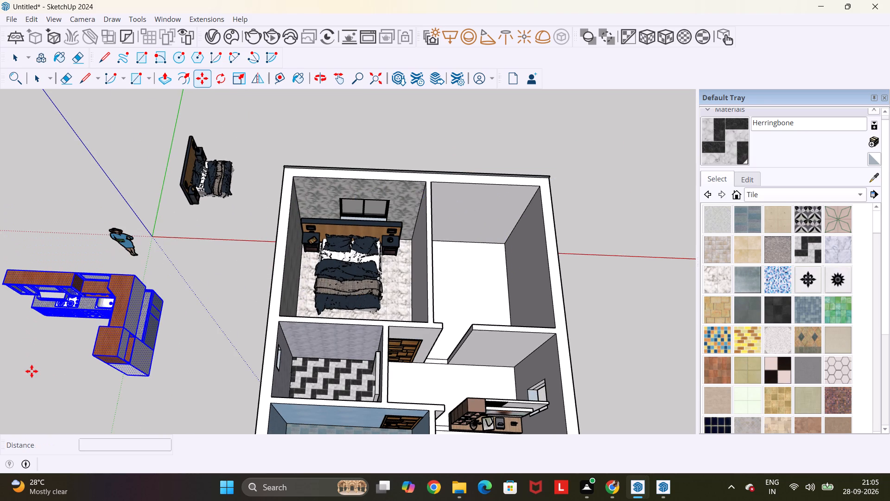
Scale the pasted kitchen to about 0.53 along the red axis and about 0.51 along the green axis.
key("s")
left_click(19, 319)
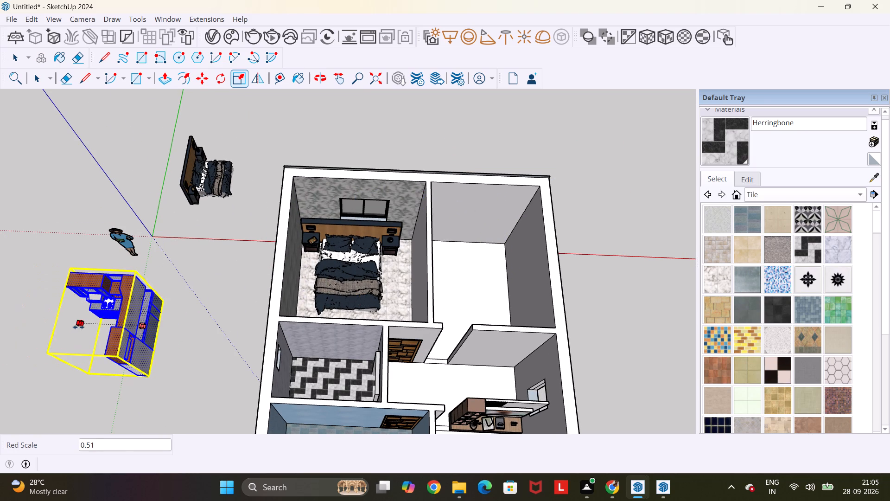
left_click(78, 327)
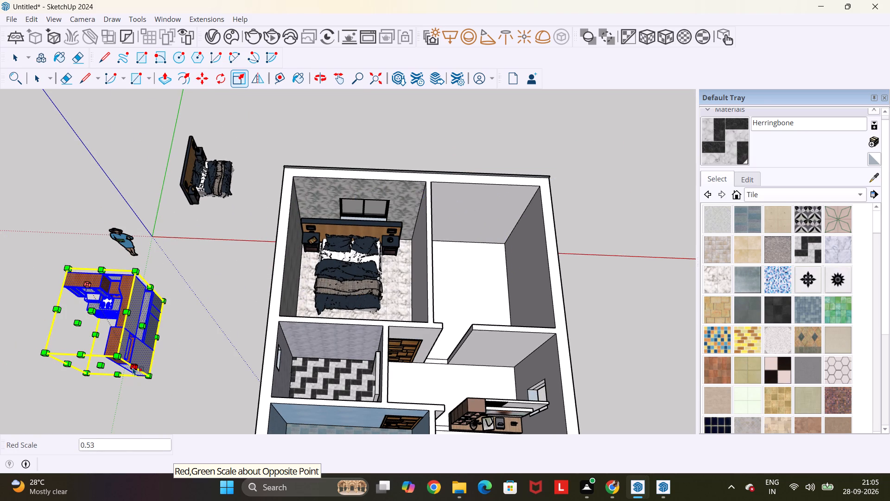
left_click(99, 370)
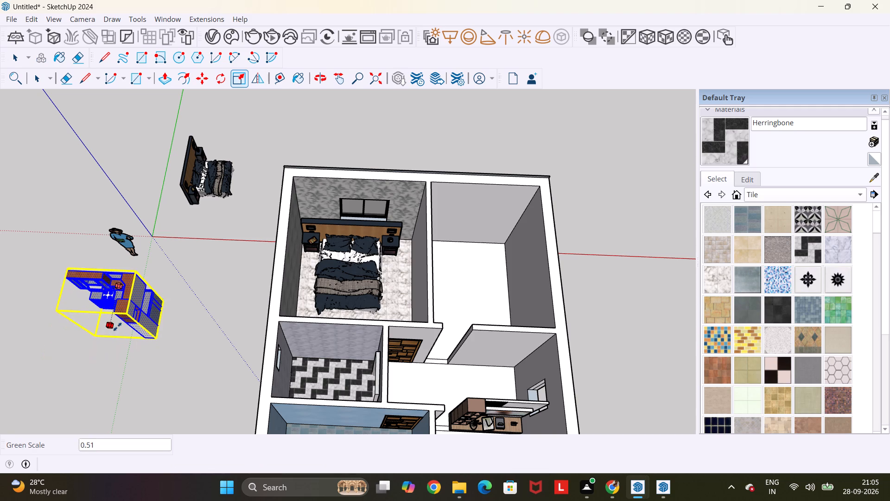
left_click(117, 327)
Copy the scaled kitchen and paste the copy inside the empty room next to the wallpapered bedroom.
middle_click_drag(118, 324, 168, 265)
scroll(118, 323, "up", 1)
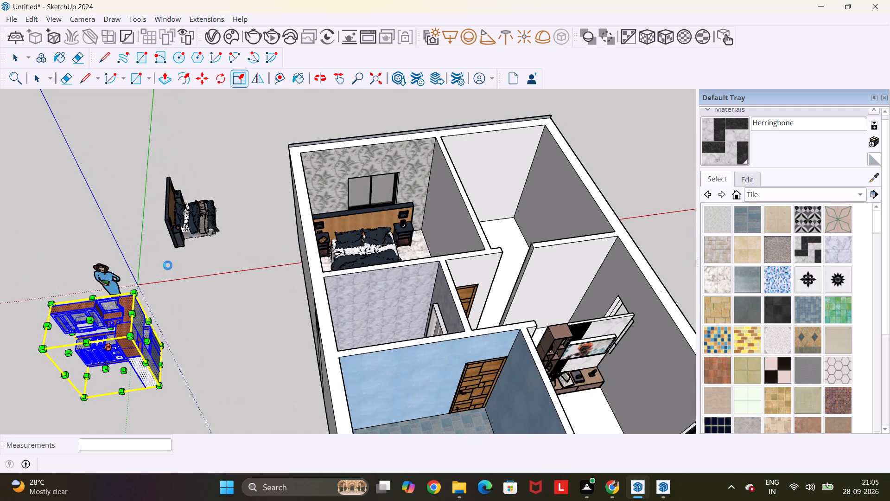
key("ctrl+c")
key("ctrl+v")
middle_click_drag(483, 249, 380, 319)
scroll(380, 319, "up", 5)
middle_click_drag(541, 322, 528, 281)
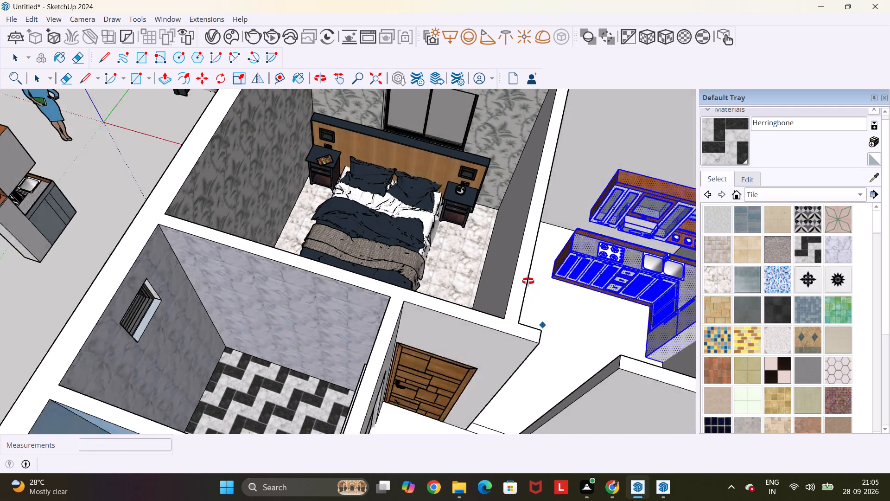
middle_click_drag(528, 281, 461, 277)
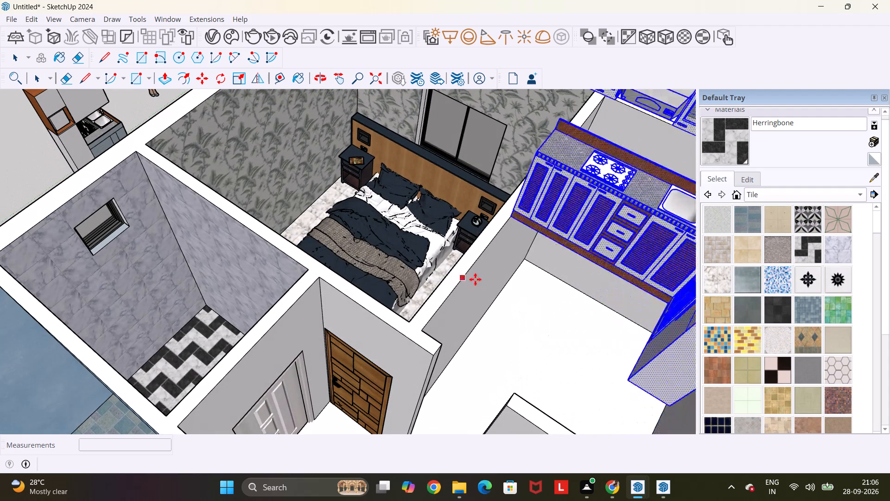
left_click(483, 322)
scroll(540, 300, "down", 2)
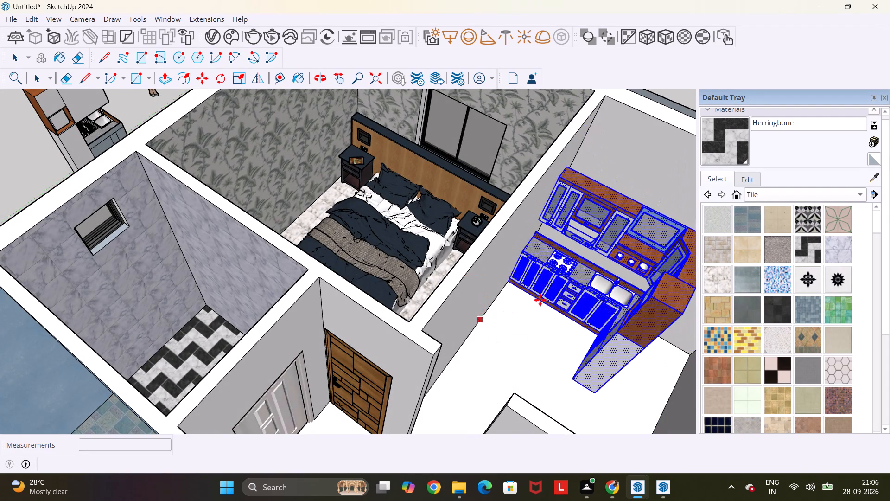
scroll(540, 300, "down", 3)
middle_click_drag(647, 192, 646, 191)
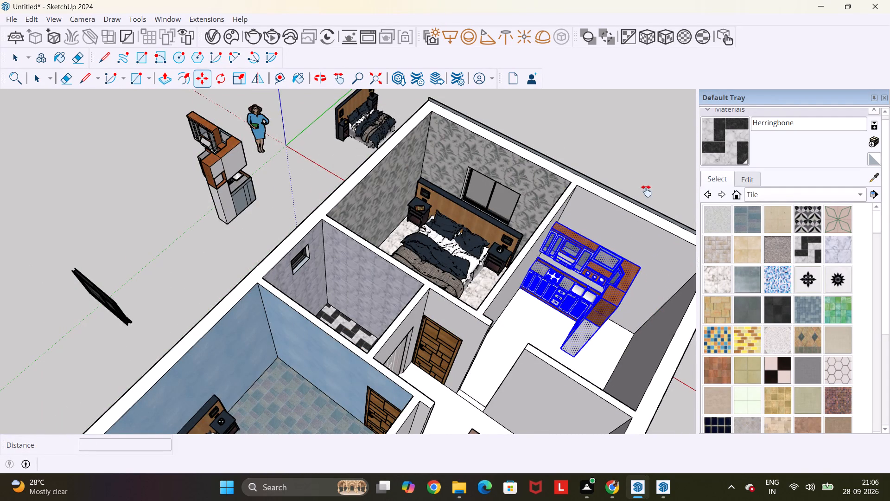
middle_click_drag(646, 191, 419, 154)
middle_click_drag(431, 242, 388, 243)
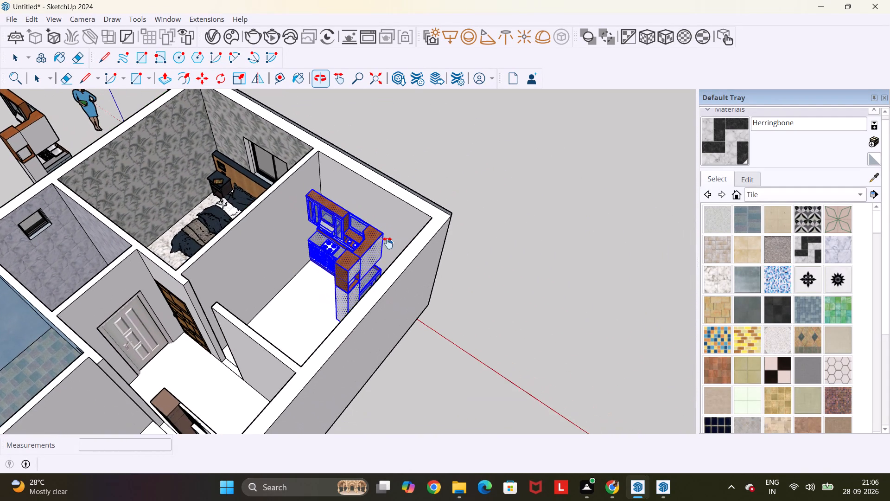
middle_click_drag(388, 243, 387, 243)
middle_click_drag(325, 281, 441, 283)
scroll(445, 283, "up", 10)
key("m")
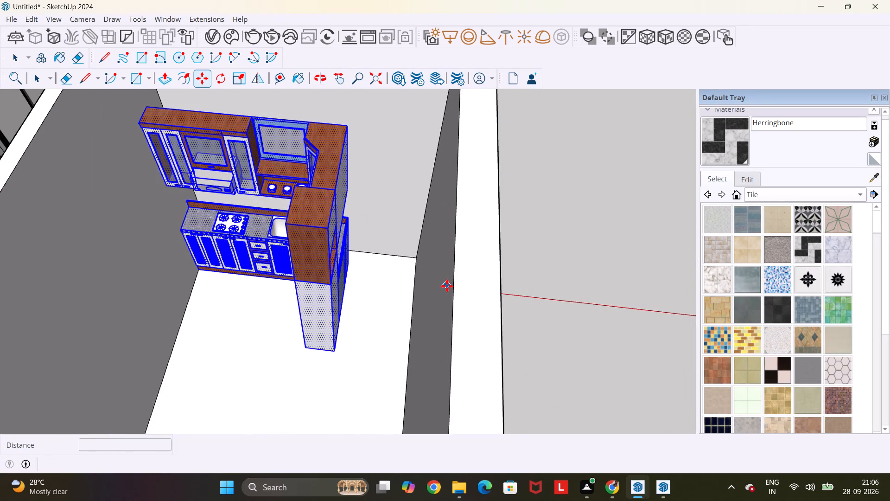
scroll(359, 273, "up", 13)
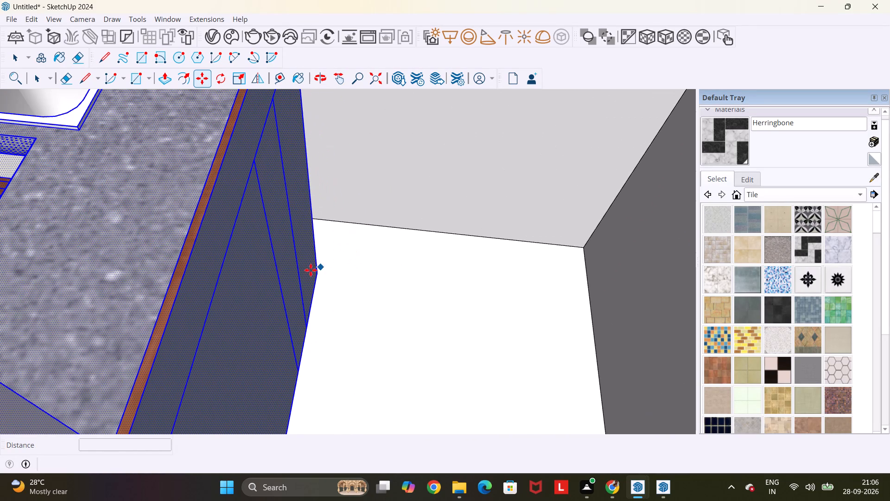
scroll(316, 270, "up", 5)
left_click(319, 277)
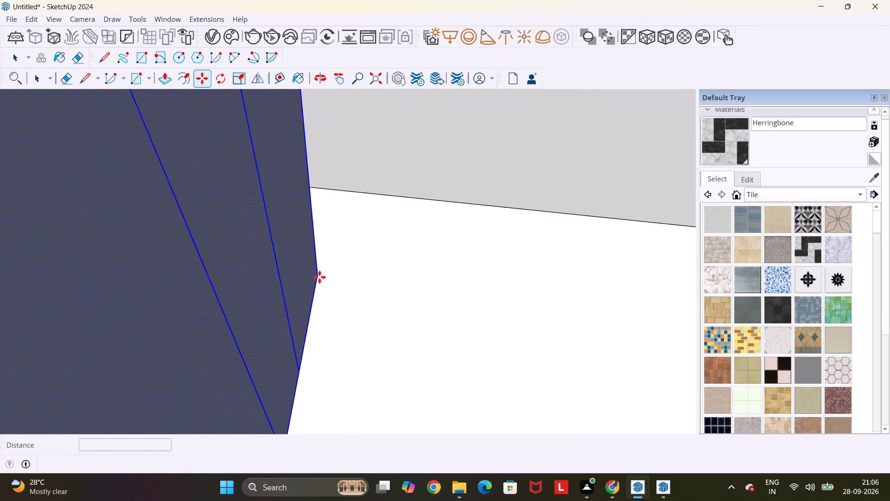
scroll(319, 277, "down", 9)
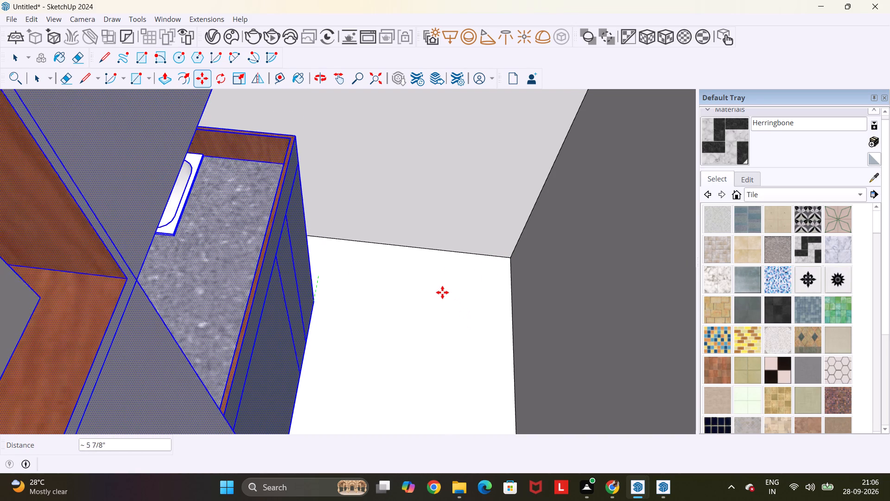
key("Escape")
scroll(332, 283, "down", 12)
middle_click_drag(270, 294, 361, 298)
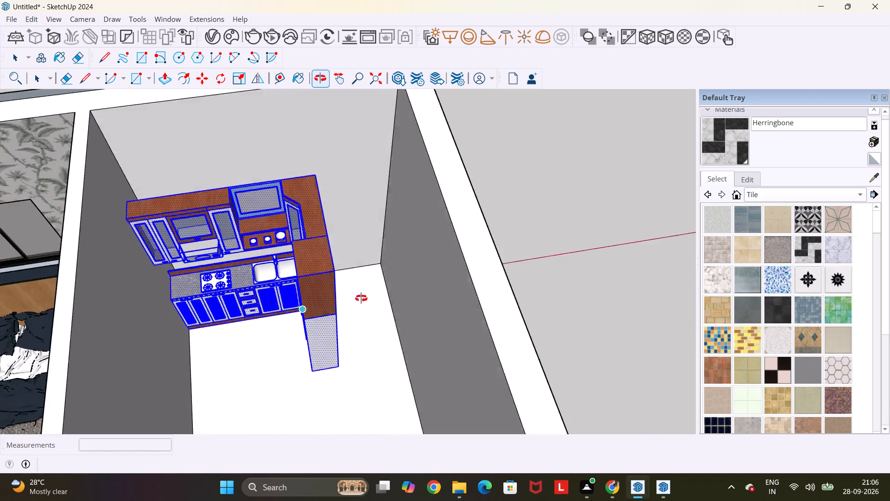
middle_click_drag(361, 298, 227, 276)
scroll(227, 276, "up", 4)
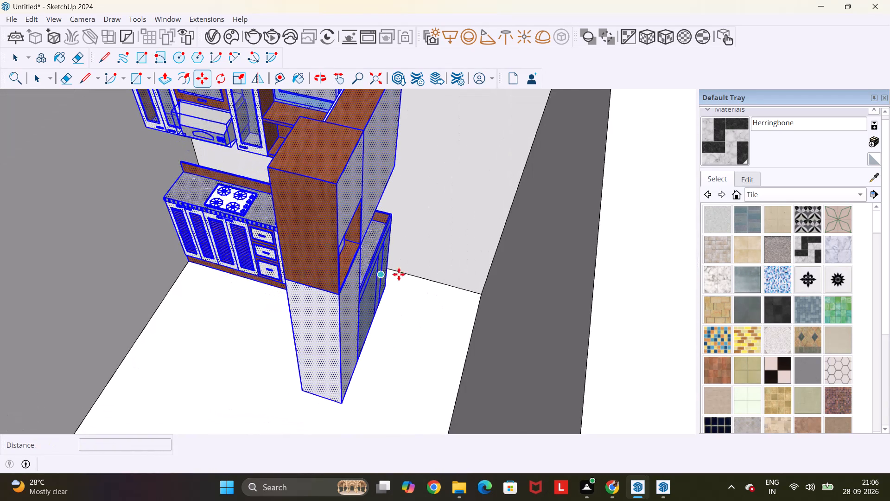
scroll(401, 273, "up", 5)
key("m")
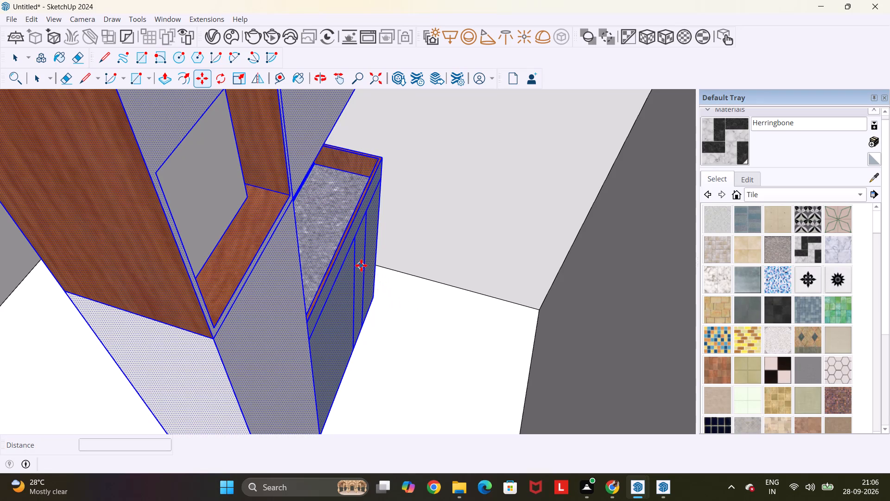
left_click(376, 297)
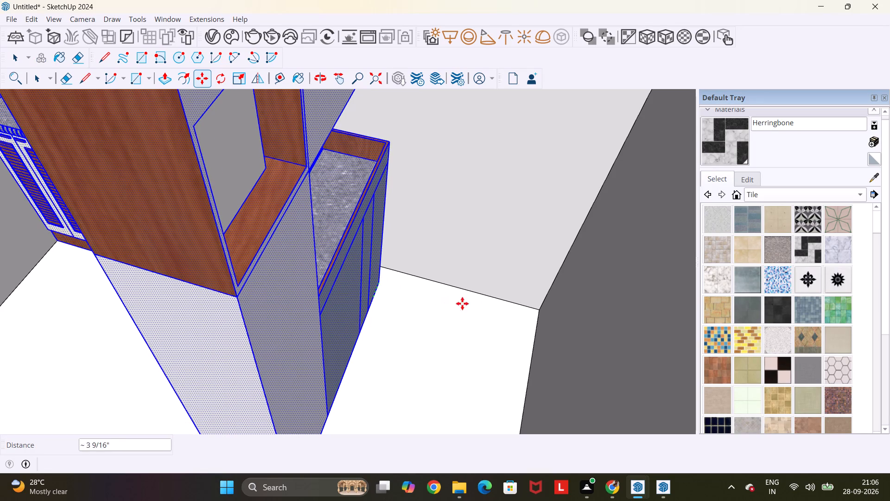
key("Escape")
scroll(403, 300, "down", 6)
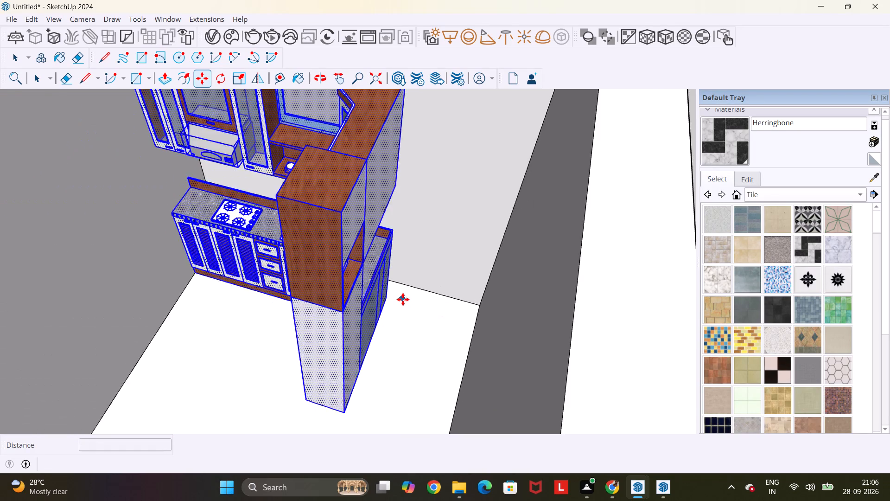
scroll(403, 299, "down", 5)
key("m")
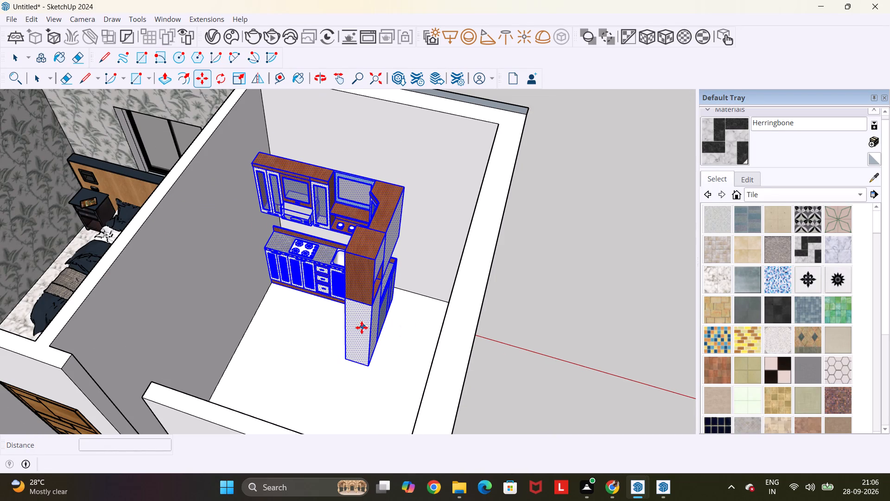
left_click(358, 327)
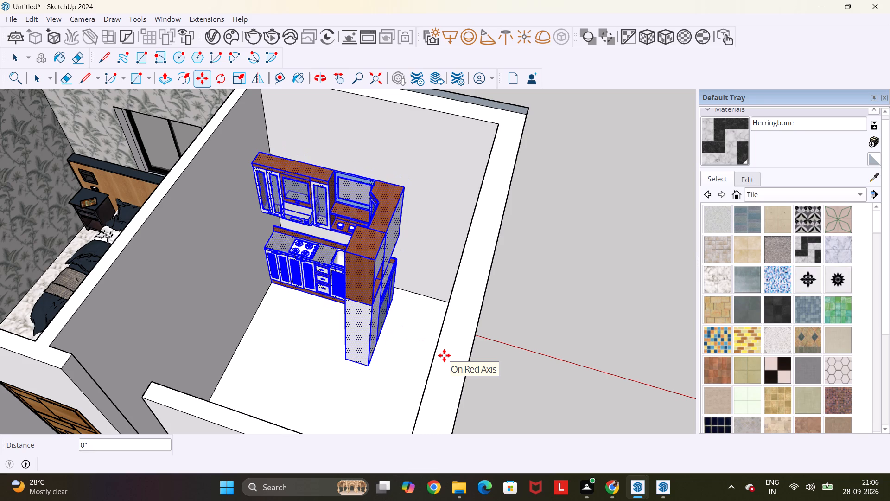
Undo the pasting of the kitchen copy inside the empty room next to the wallpapered bedroom.
key("ctrl+z")
key("ctrl+z")
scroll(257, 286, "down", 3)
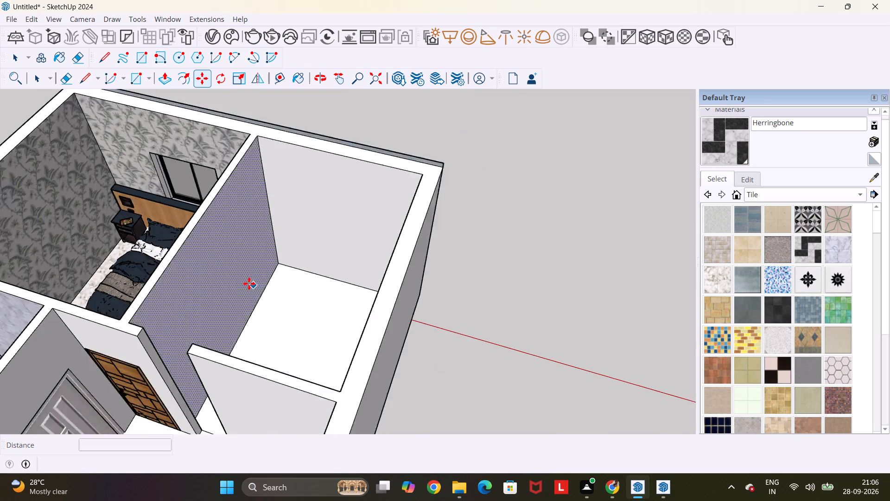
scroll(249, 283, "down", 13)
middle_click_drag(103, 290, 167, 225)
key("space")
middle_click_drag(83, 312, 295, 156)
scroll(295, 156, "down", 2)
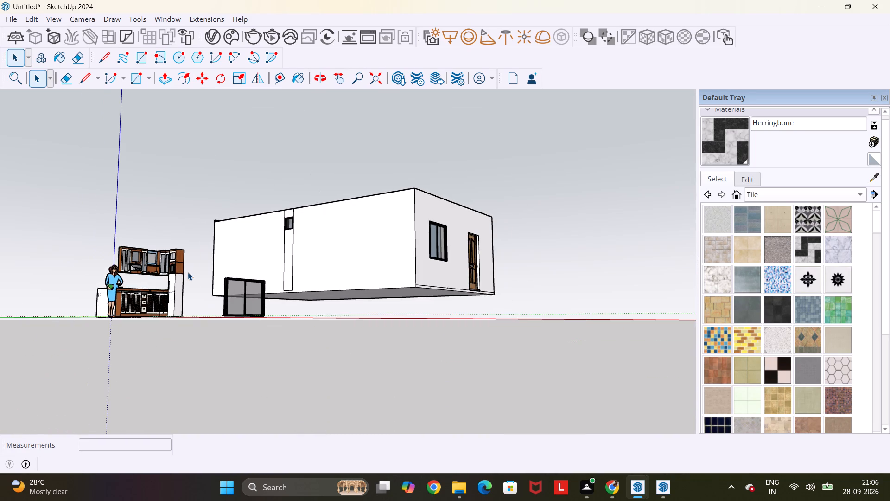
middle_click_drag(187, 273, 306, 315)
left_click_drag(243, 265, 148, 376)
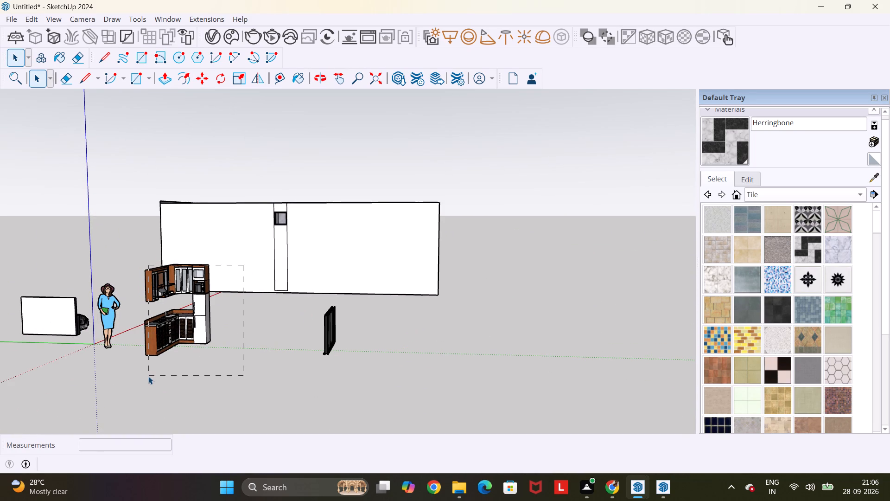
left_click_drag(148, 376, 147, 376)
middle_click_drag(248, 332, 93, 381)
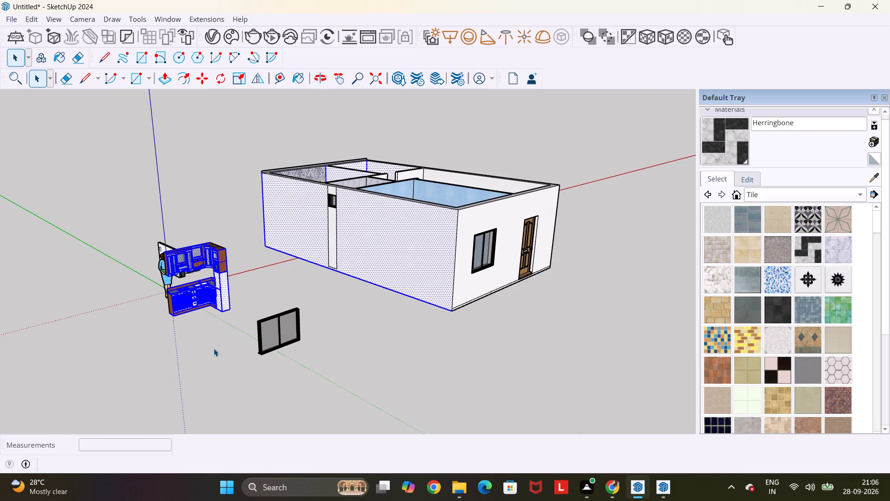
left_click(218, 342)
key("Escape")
Delete the standing person figure, the white panel with its thin dark bar, and the loose window on the ground outside the house.
middle_click_drag(153, 247, 311, 295)
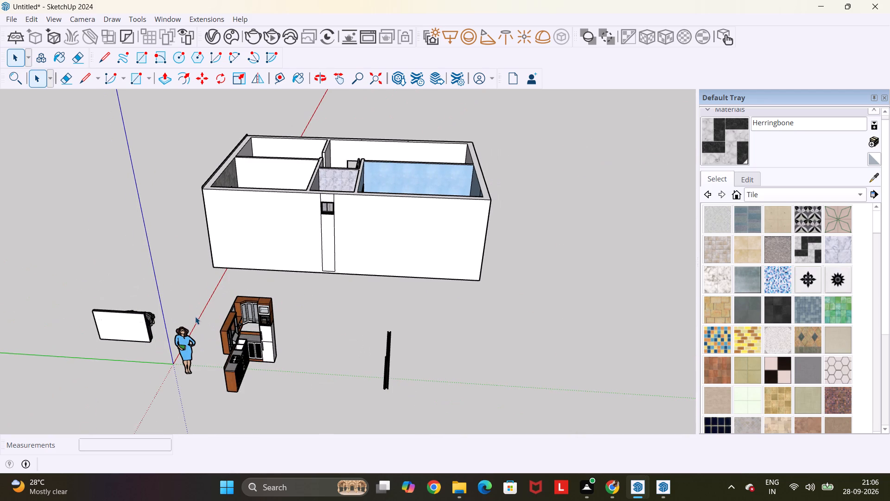
left_click_drag(196, 316, 74, 388)
key("Delete")
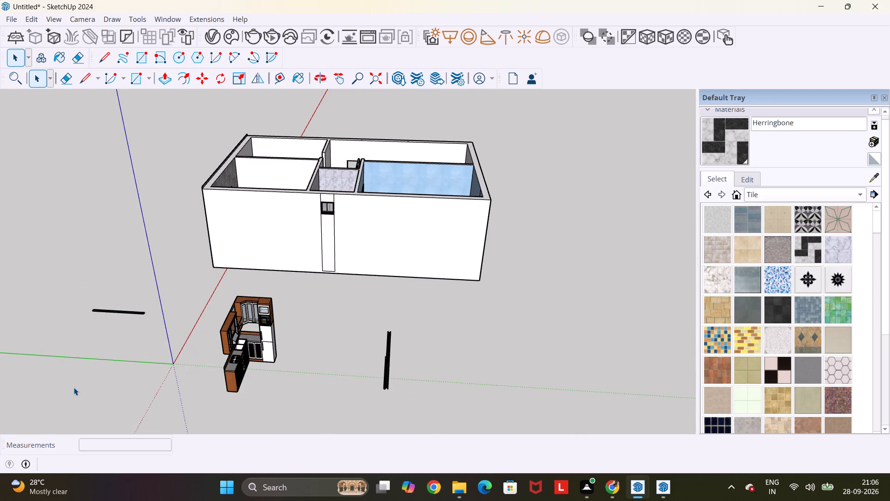
left_click_drag(172, 291, 84, 330)
key("Delete")
left_click_drag(435, 316, 357, 370)
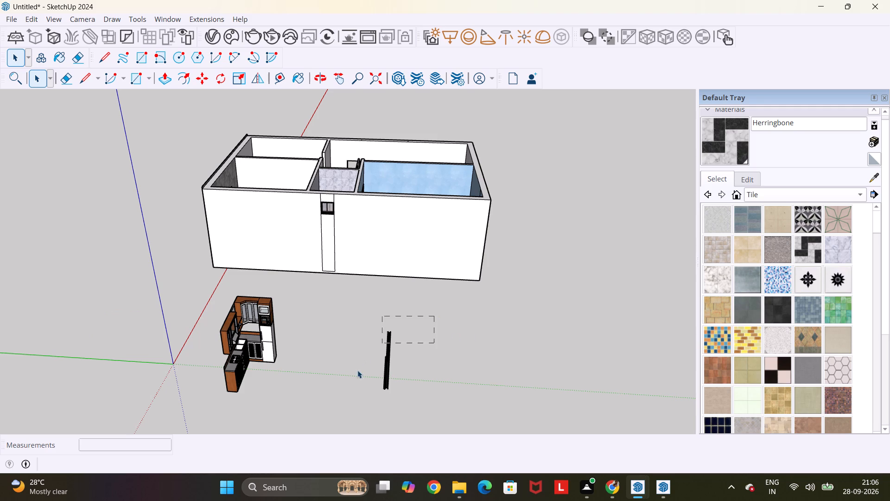
left_click_drag(357, 370, 343, 410)
key("Delete")
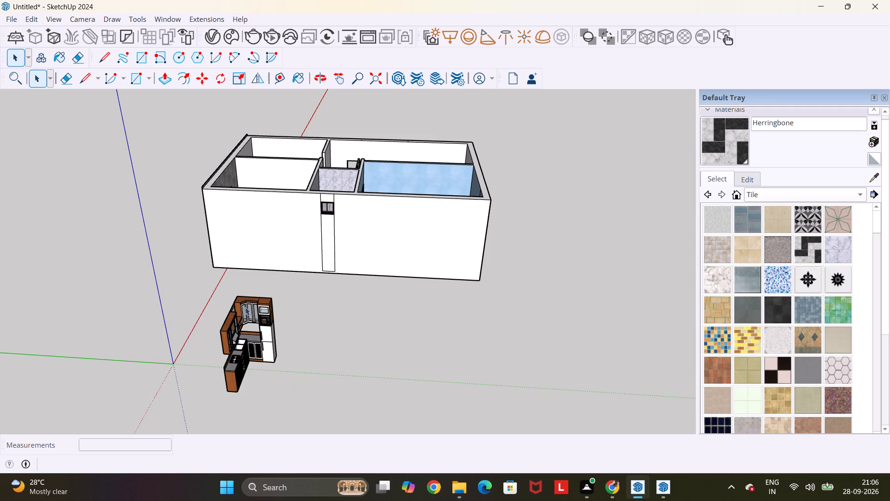
Copy the whole kitchen outside the house and paste it inside the empty room next to the wallpapered bedroom.
middle_click_drag(245, 314, 259, 377)
left_click_drag(314, 295, 195, 415)
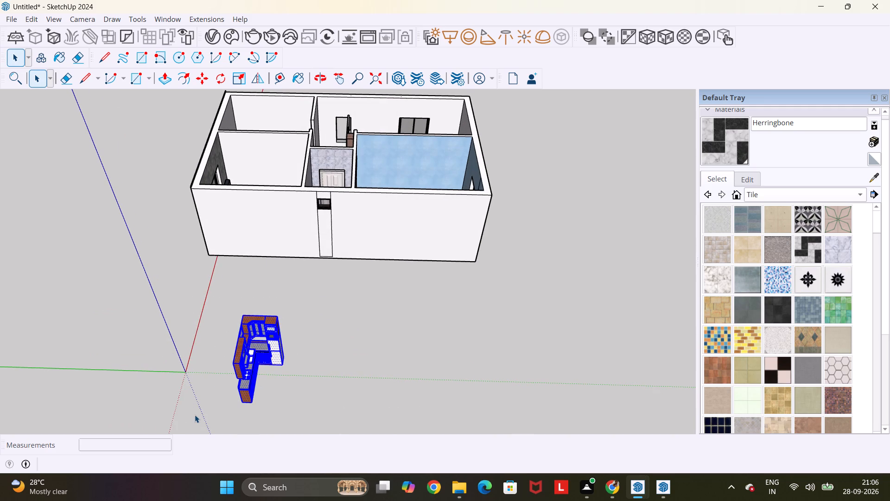
key("ctrl+c")
scroll(515, 231, "down", 4)
middle_click_drag(522, 241, 156, 328)
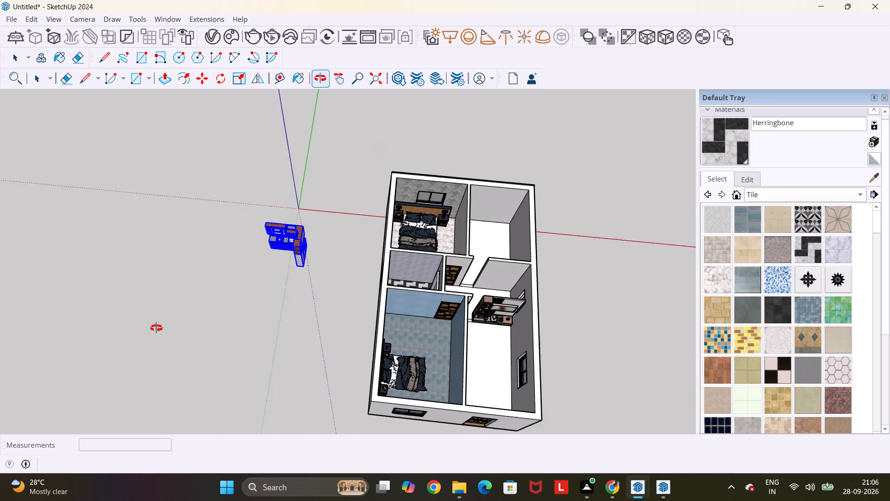
middle_click_drag(156, 328, 156, 328)
scroll(156, 328, "up", 5)
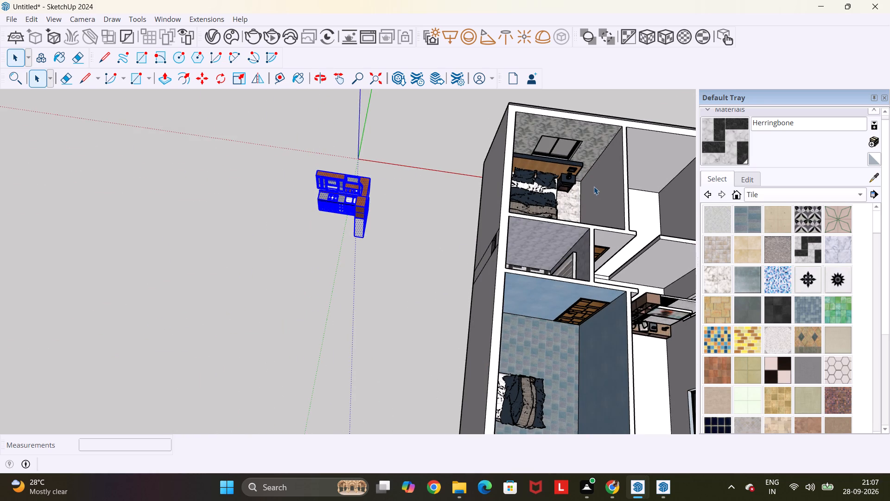
middle_click_drag(594, 186, 332, 212, "shift")
key("ctrl+v")
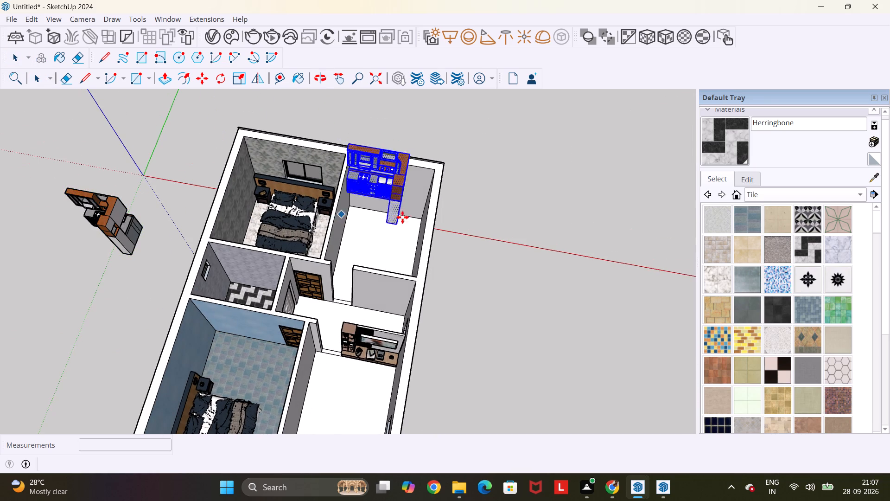
scroll(366, 230, "up", 3)
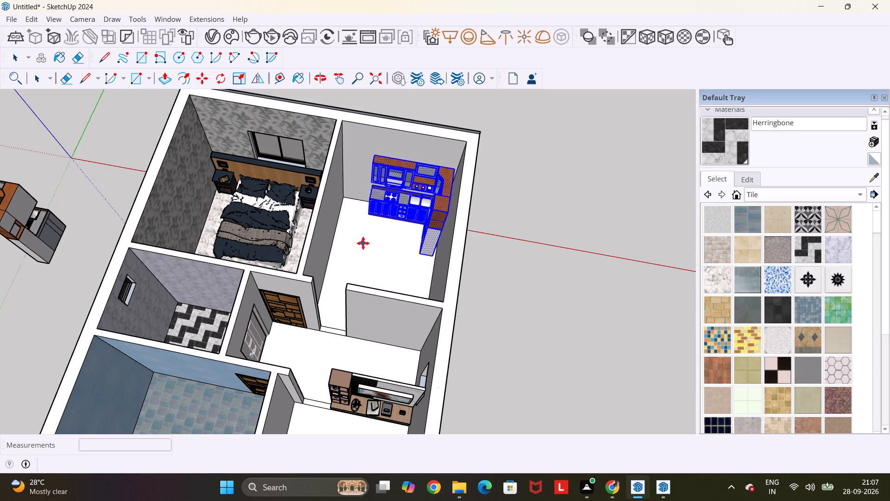
left_click(365, 243)
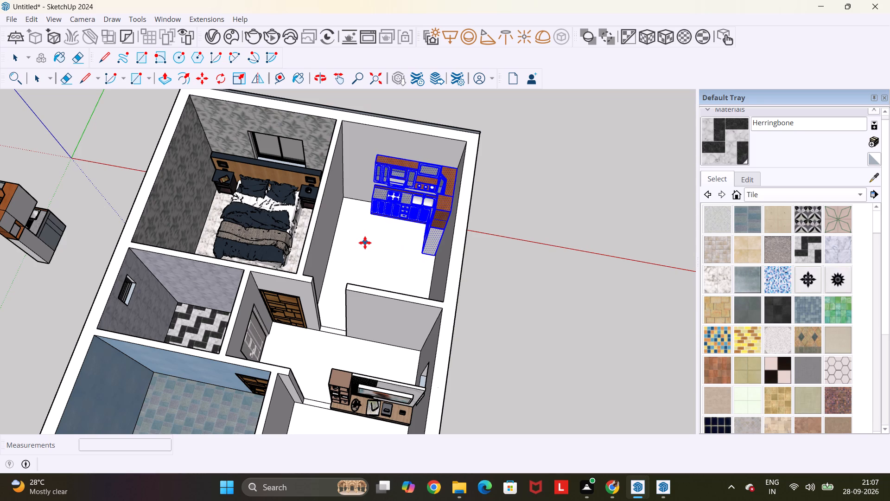
Scale the pasted kitchen to about 1.38 along the red axis and about 3.05 along the green axis to fill the room.
key("s")
scroll(365, 214, "up", 5)
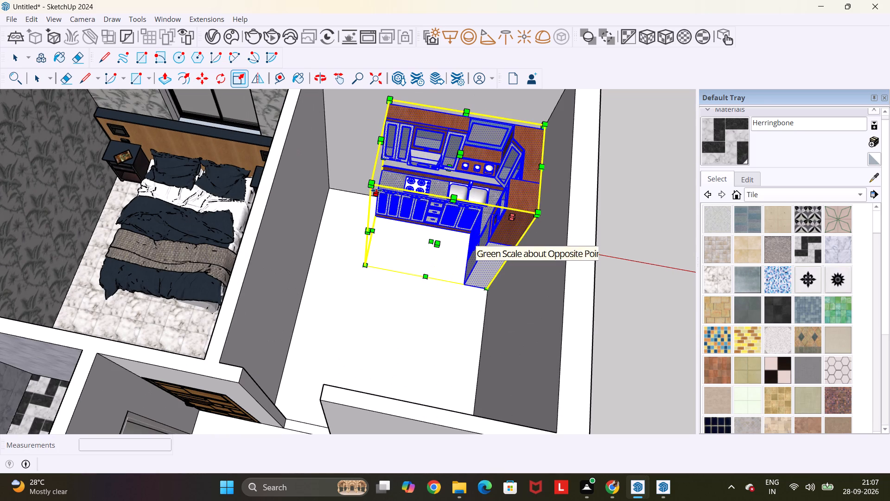
left_click_drag(377, 191, 370, 191)
left_click_drag(365, 190, 321, 179)
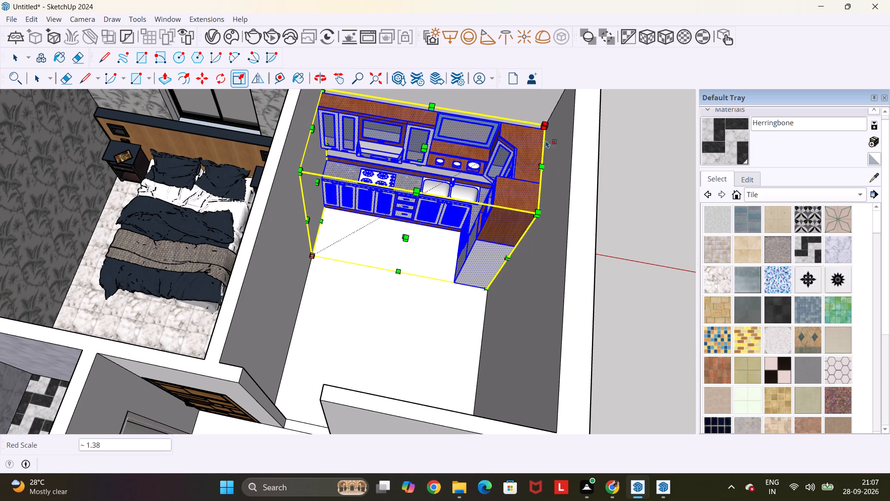
middle_click_drag(509, 256, 608, 250)
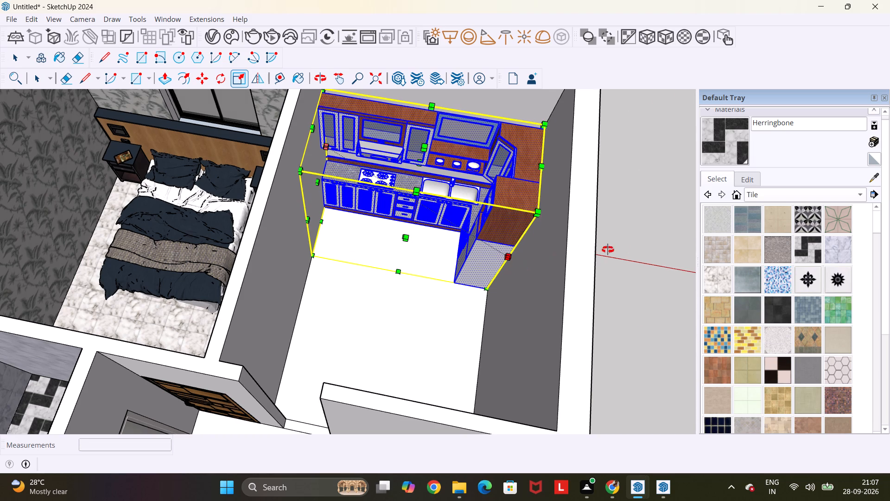
middle_click_drag(608, 250, 765, 247)
scroll(591, 173, "up", 3)
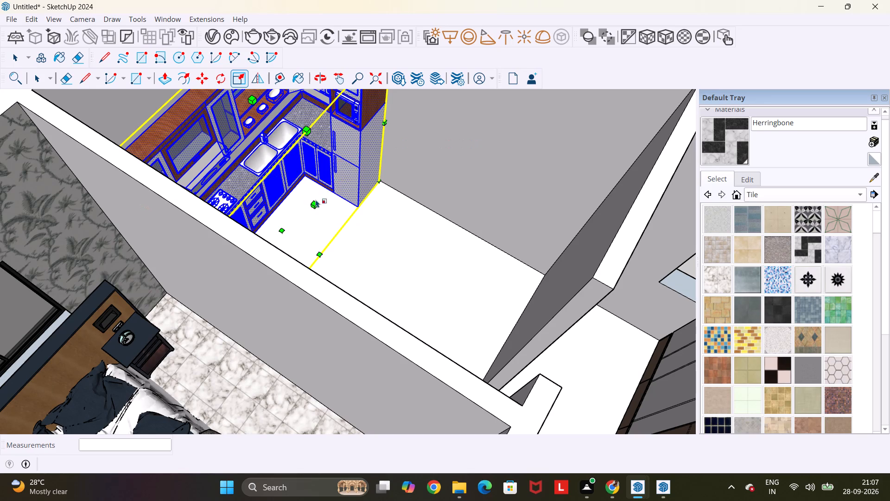
left_click(314, 202)
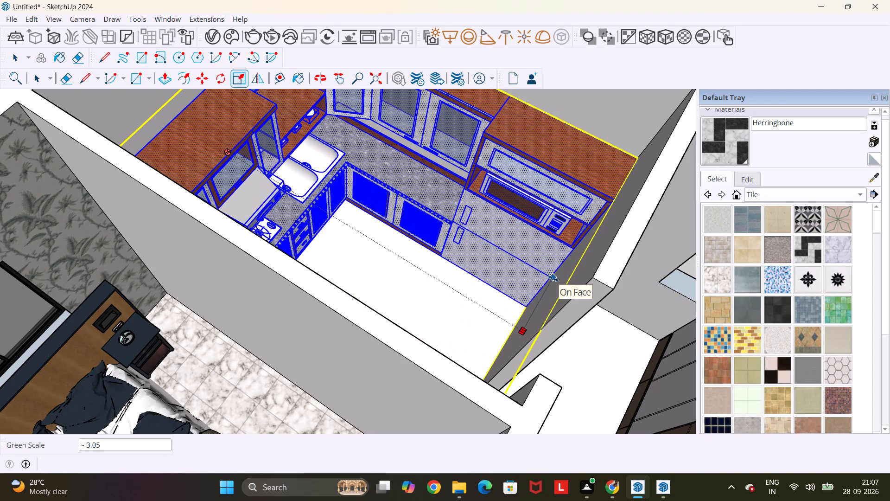
left_click(553, 278)
scroll(515, 255, "down", 1)
middle_click_drag(580, 234, 318, 193)
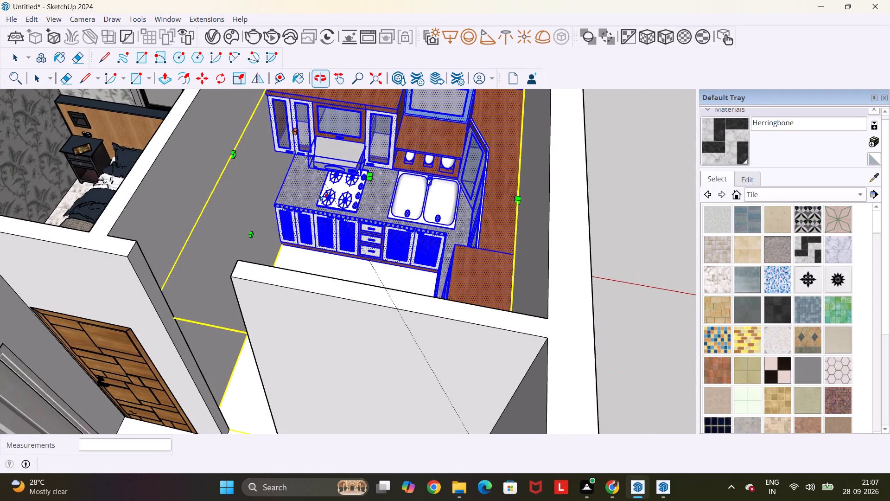
key("Escape")
key("space")
middle_click_drag(465, 170, 587, 170)
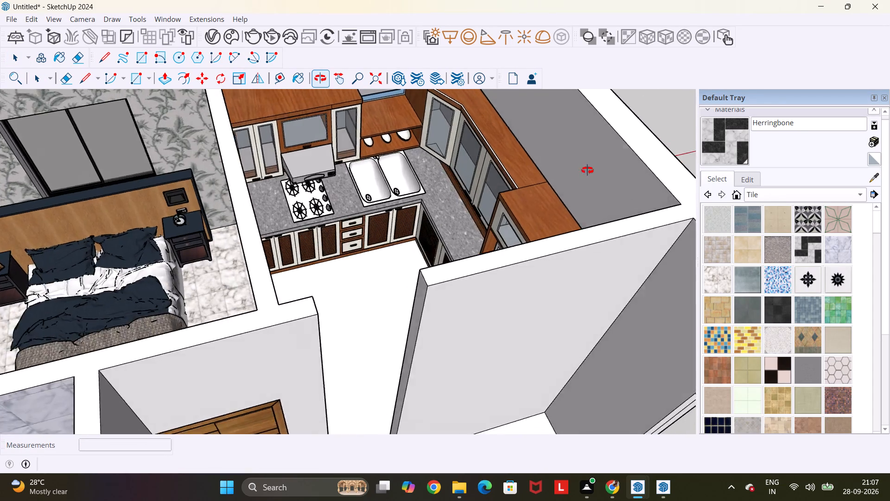
middle_click_drag(587, 170, 513, 234)
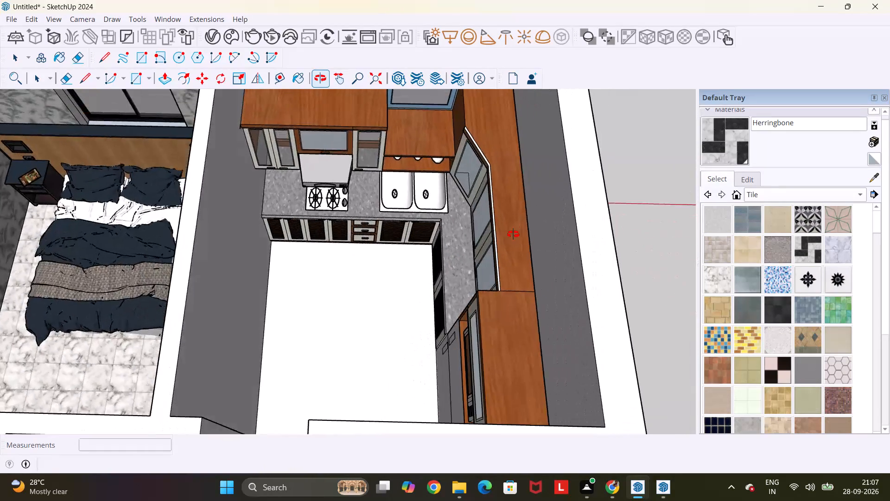
Undo the green-axis scaling of the kitchen pasted in the room next to the wallpapered bedroom.
middle_click_drag(513, 234, 515, 185)
scroll(517, 188, "down", 9)
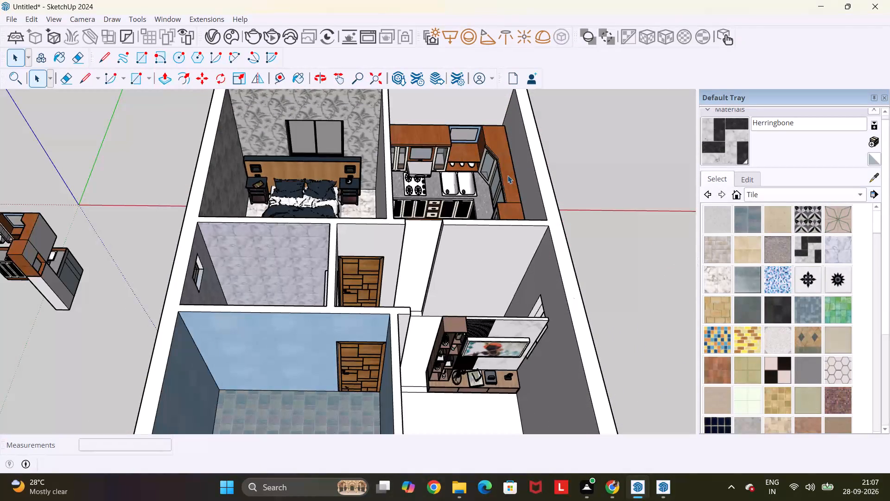
middle_click_drag(507, 176, 391, 254, "shift")
scroll(391, 254, "up", 3)
key("s")
left_click(299, 199)
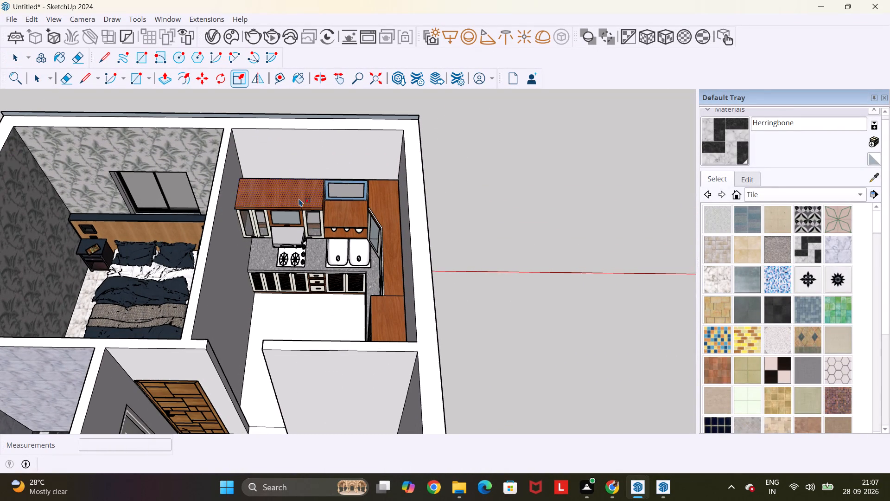
key("ctrl+z")
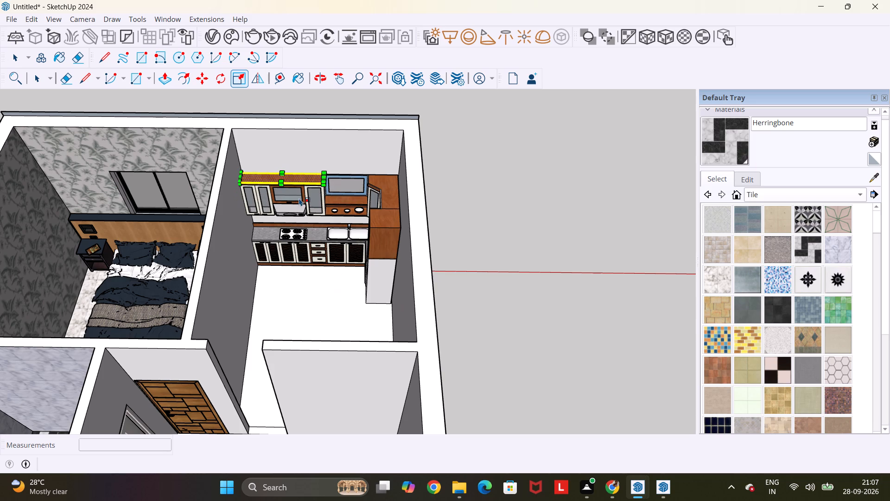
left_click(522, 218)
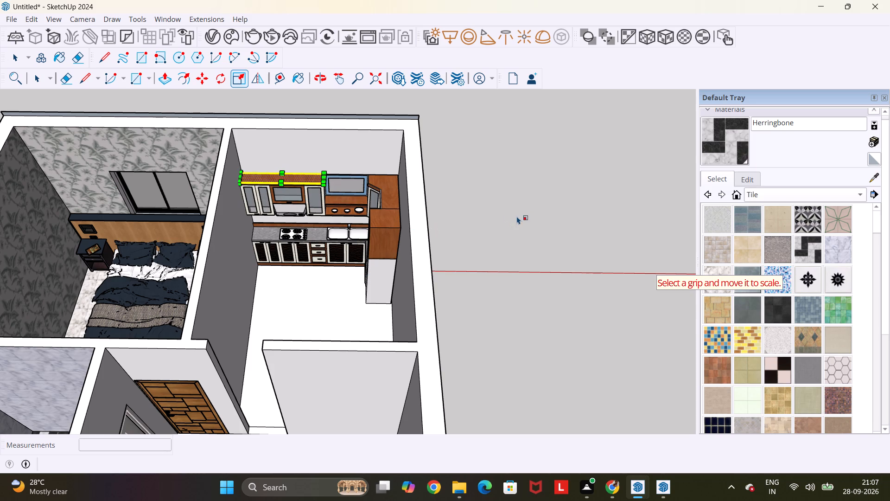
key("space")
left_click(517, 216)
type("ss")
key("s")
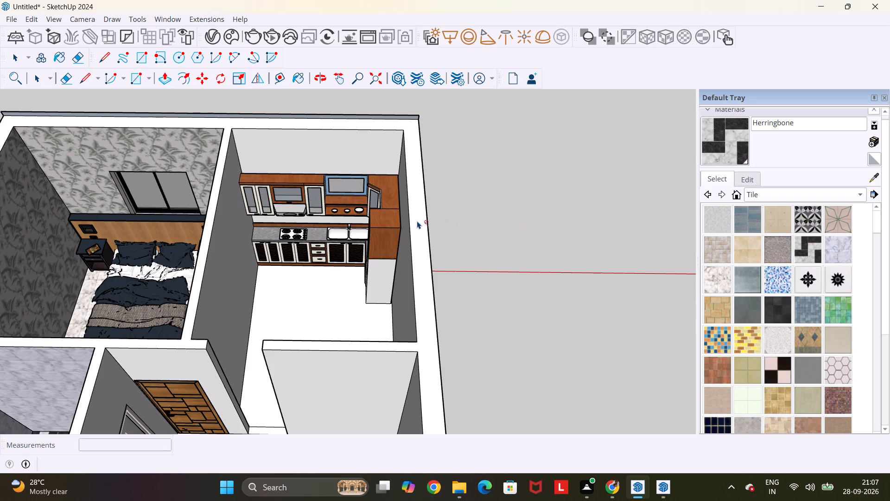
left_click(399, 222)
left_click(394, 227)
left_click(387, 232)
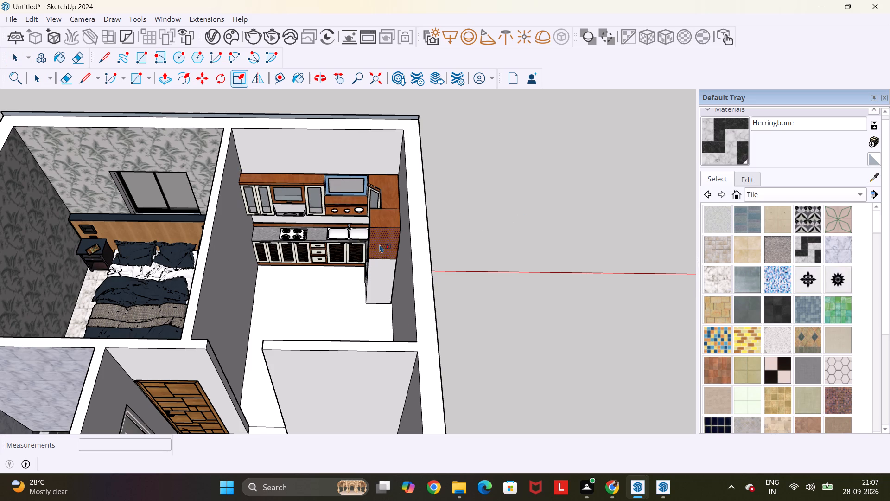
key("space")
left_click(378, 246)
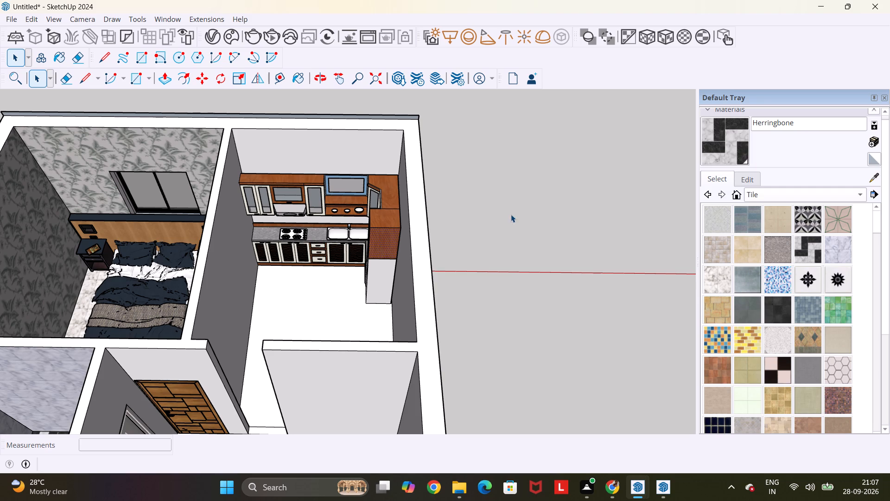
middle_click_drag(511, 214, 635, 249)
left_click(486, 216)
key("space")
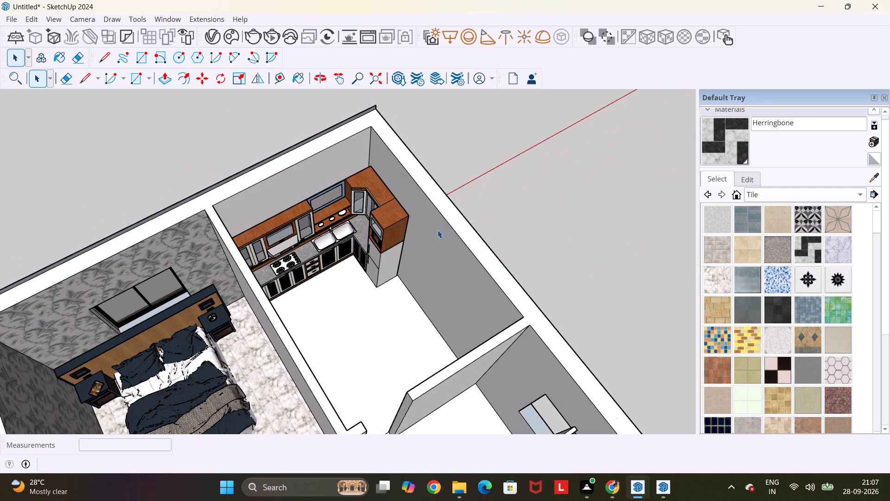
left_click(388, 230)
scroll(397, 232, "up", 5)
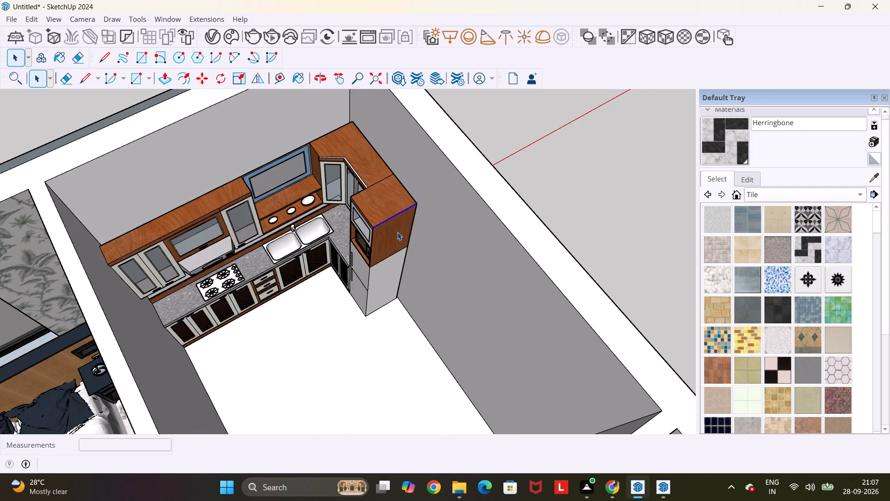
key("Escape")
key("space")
Undo the red-axis scaling and the pasting of the kitchen copy, emptying the room again.
key("ctrl+z")
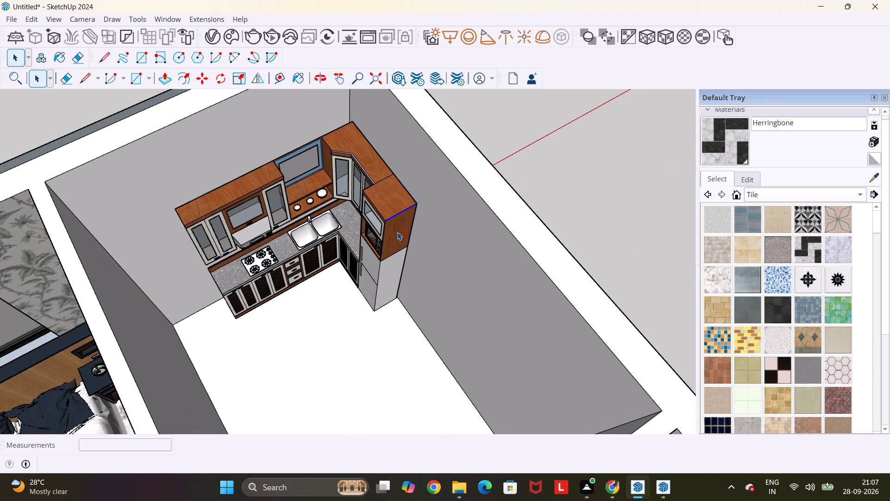
key("s")
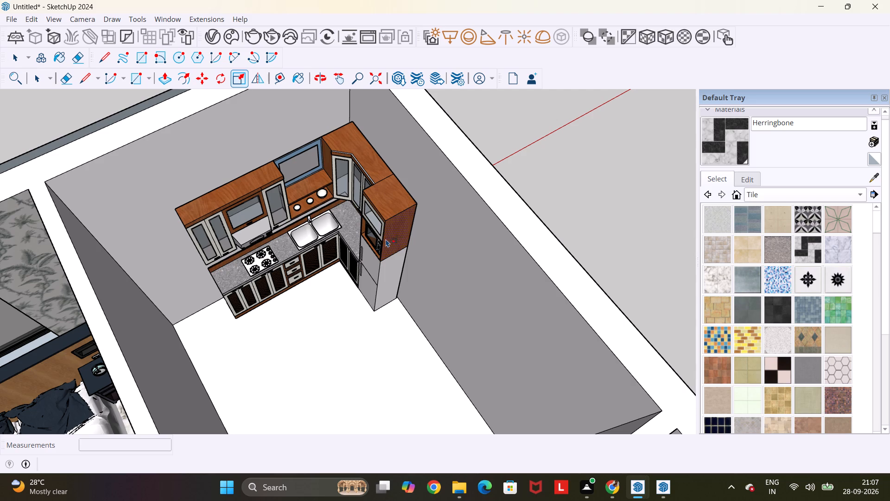
key("ctrl+z")
key("ctrl+z")
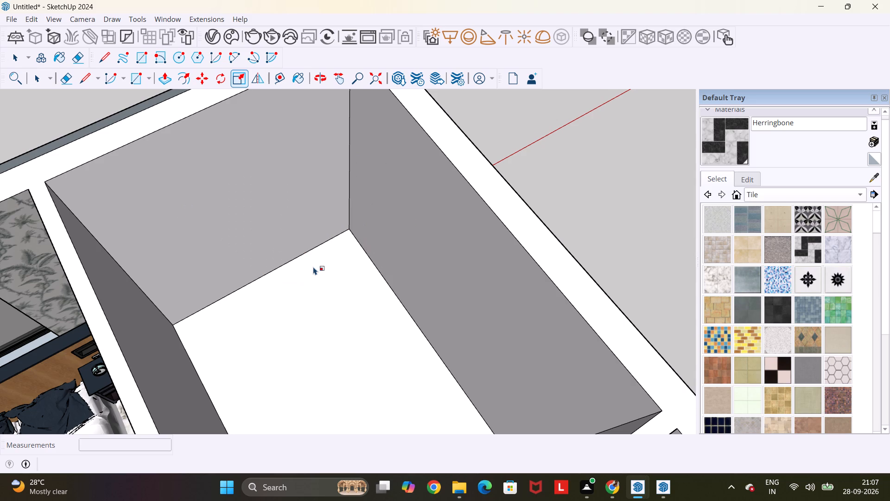
Paste the copied kitchen again on the floor of the empty room next to the wallpapered bedroom.
key("ctrl+v")
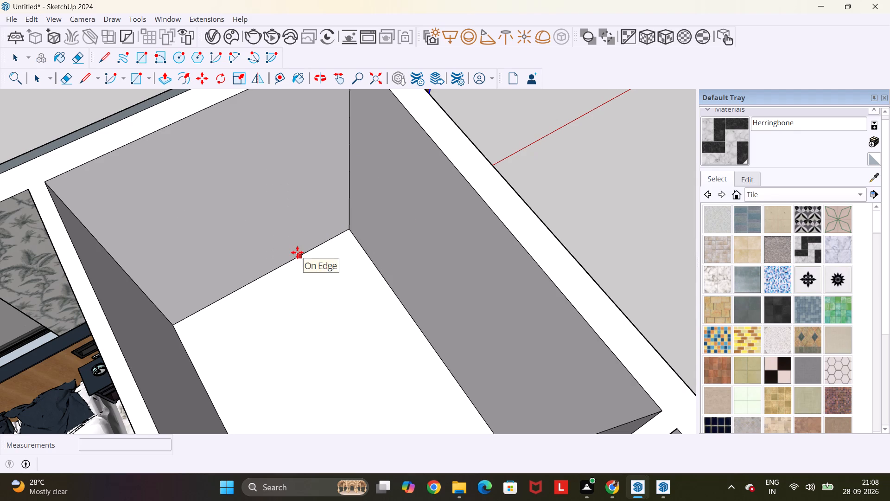
left_click(273, 392)
Scale the pasted kitchen to about 1.38 along the red axis, extending it to the bedroom-side wall.
key("s")
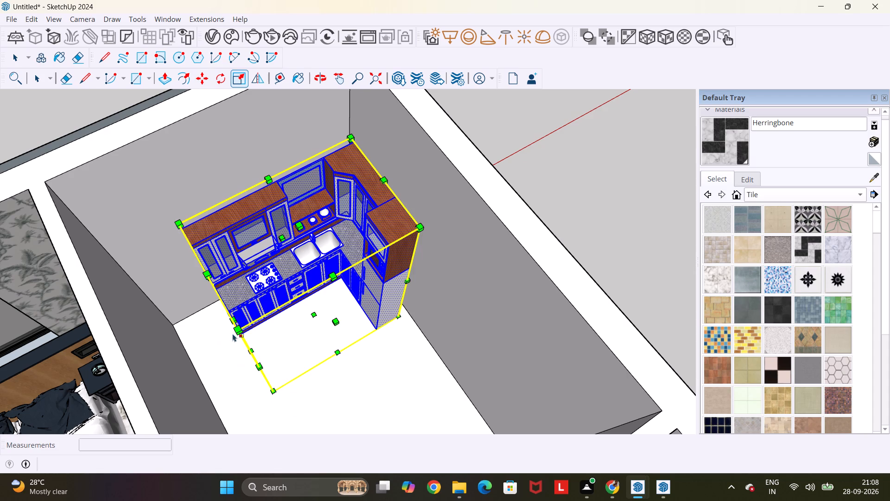
scroll(278, 340, "up", 1)
middle_click_drag(278, 340, 197, 313)
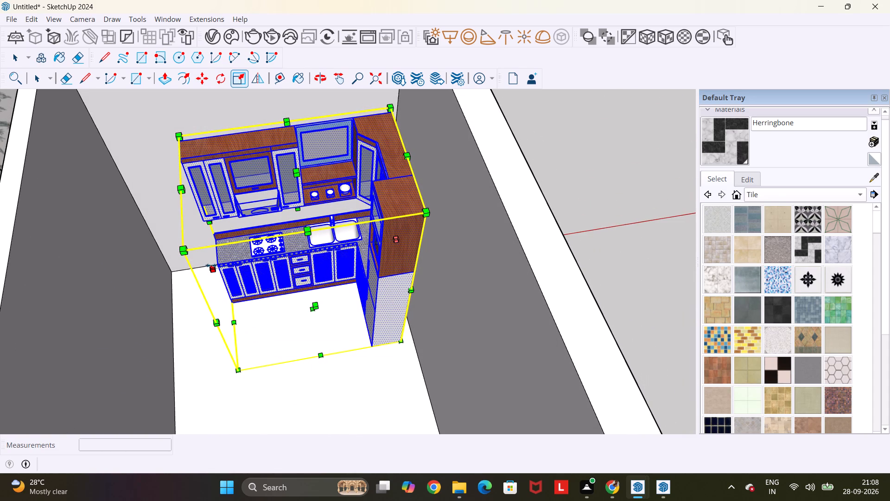
left_click_drag(211, 266, 152, 267)
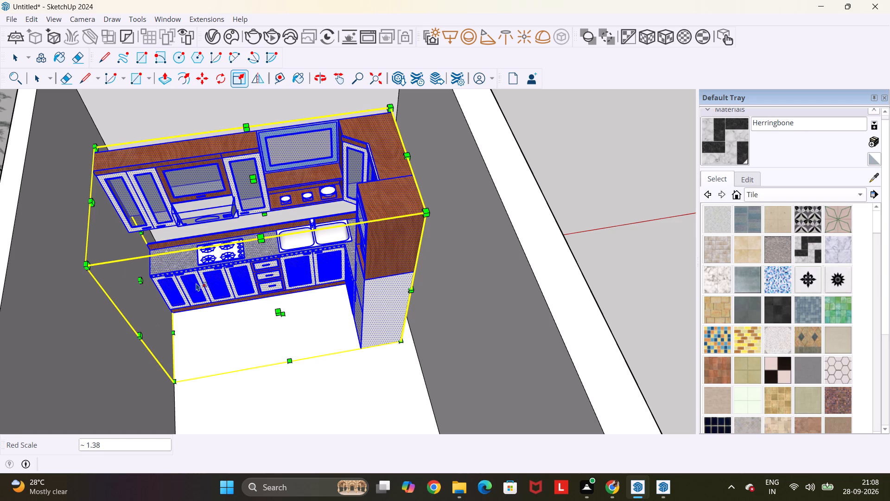
Move the kitchen about 9 13/16 inches toward the wall behind the hob and sink.
middle_click_drag(354, 310, 596, 324)
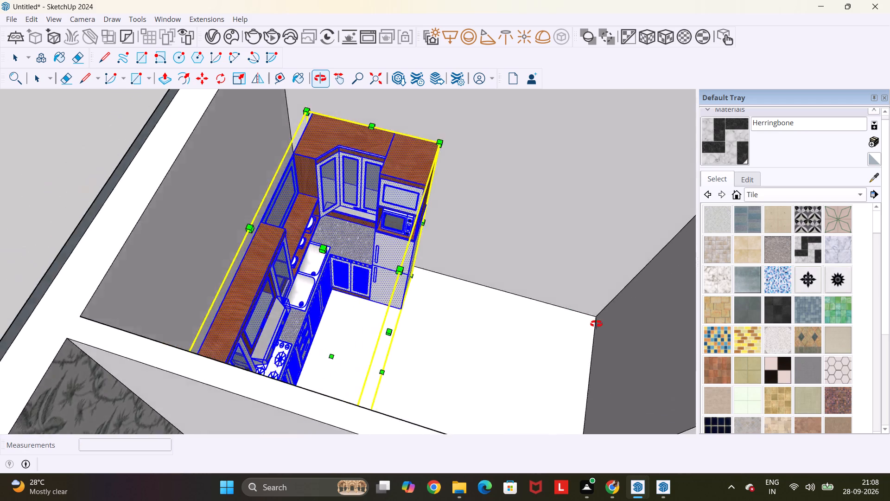
middle_click_drag(596, 324, 655, 315)
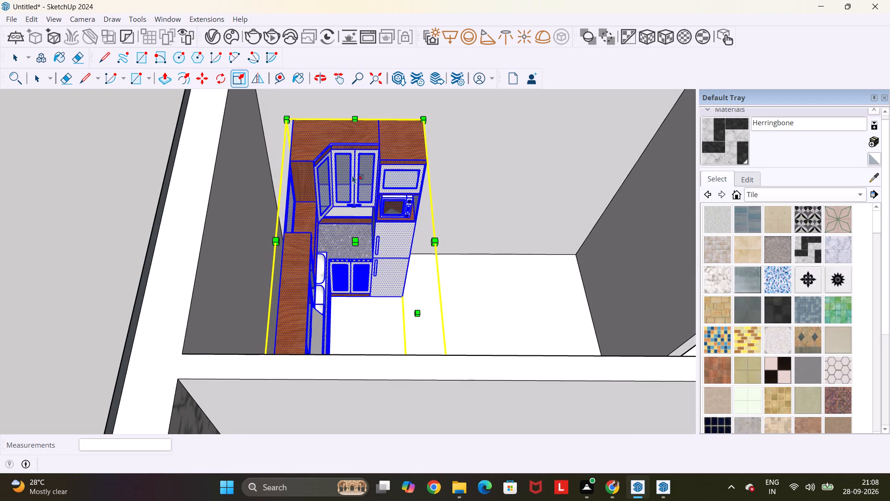
key("m")
left_click_drag(310, 129, 277, 121)
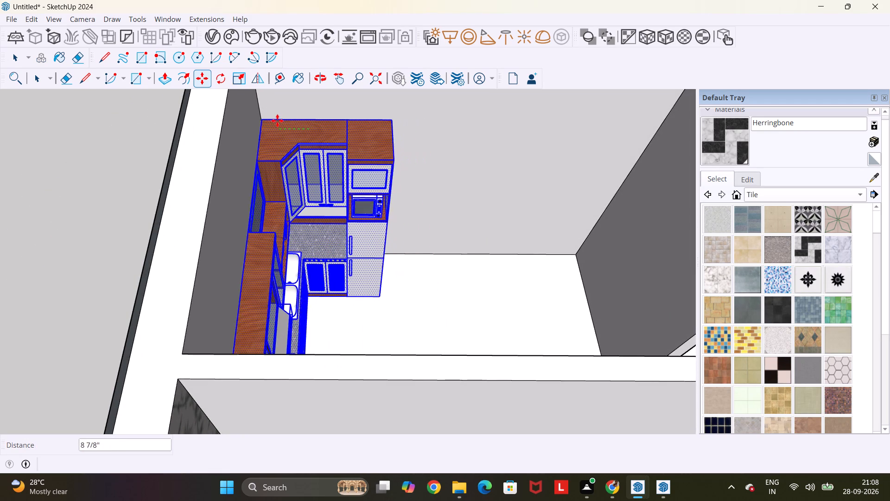
left_click_drag(277, 121, 278, 111)
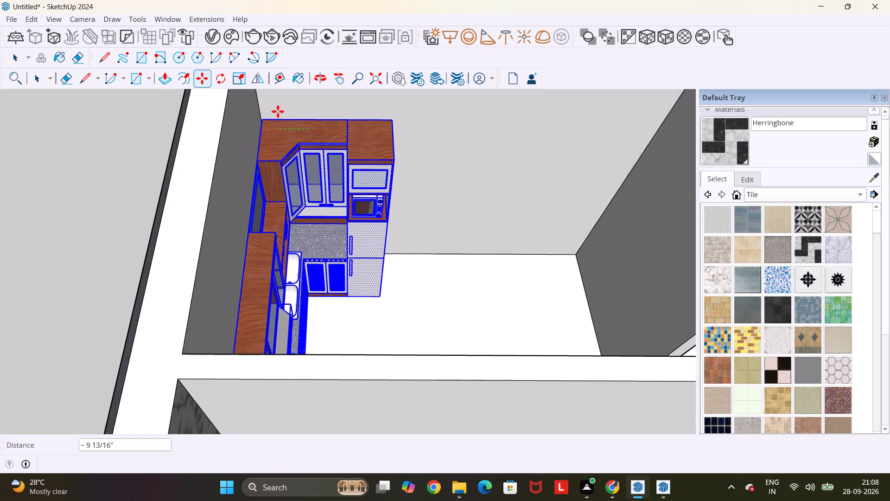
left_click_drag(278, 111, 276, 110)
Scale the kitchen to about 1.39 along the blue axis, raising the cabinets toward the wall tops.
middle_click_drag(438, 206, 212, 192)
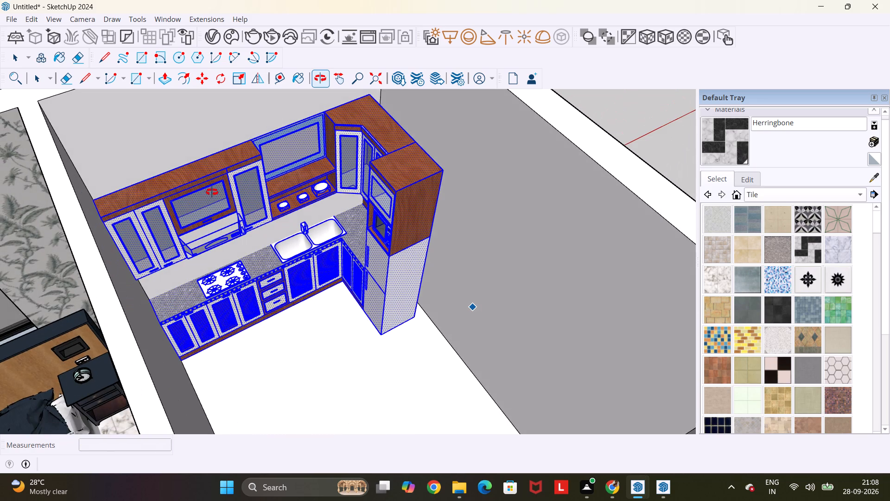
middle_click_drag(212, 192, 324, 242)
key("s")
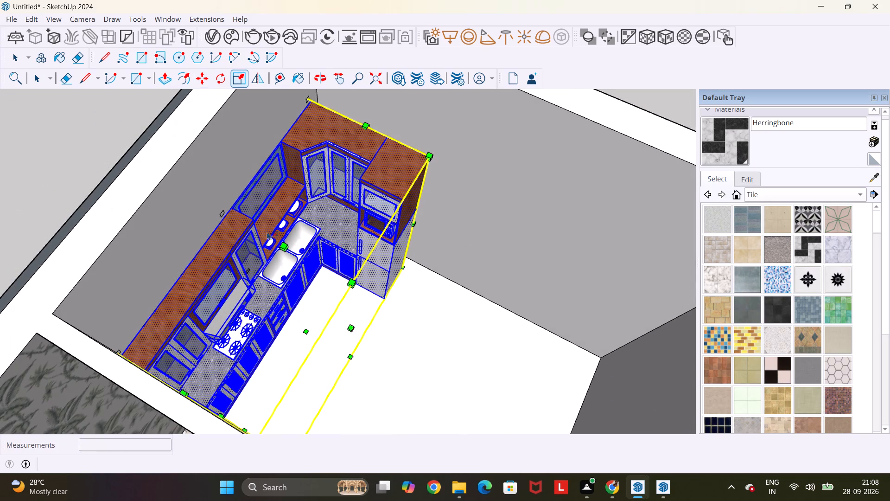
left_click(283, 249)
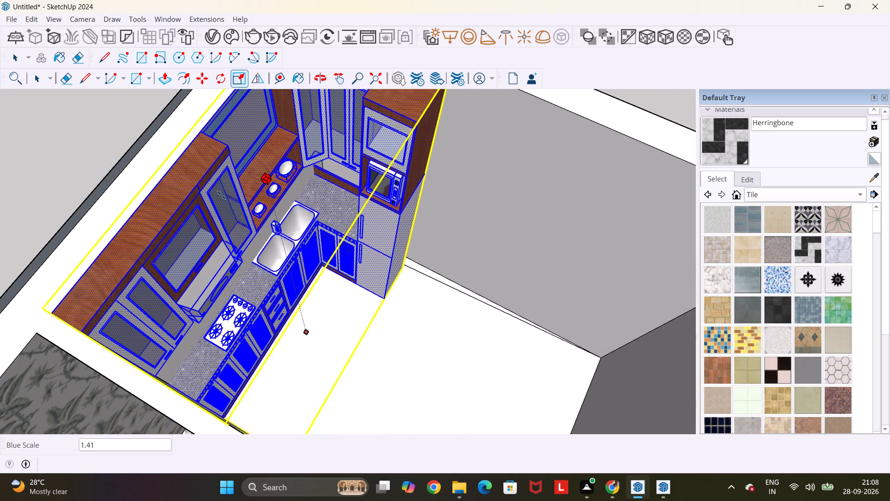
left_click(50, 329)
Scale the kitchen to 2.00 along the green axis, extending it into the room, and deselect it.
middle_click_drag(330, 314, 172, 277)
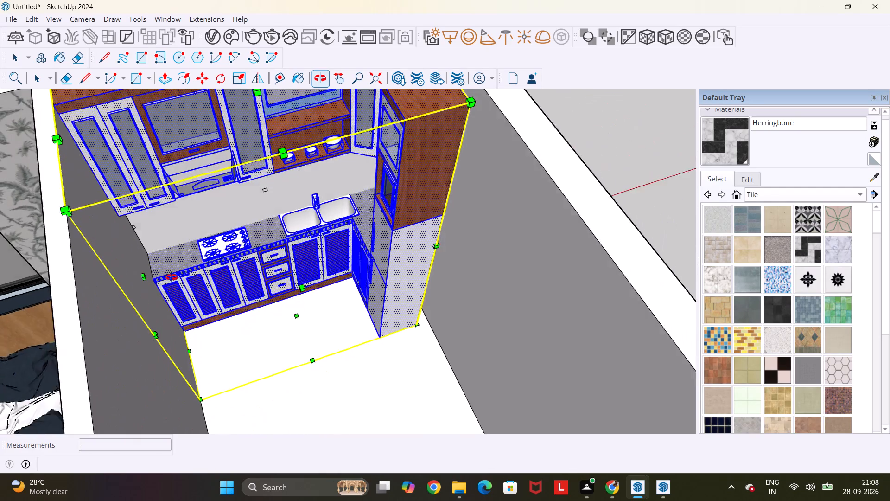
middle_click_drag(172, 277, 163, 273)
scroll(163, 273, "down", 3)
scroll(197, 260, "down", 3)
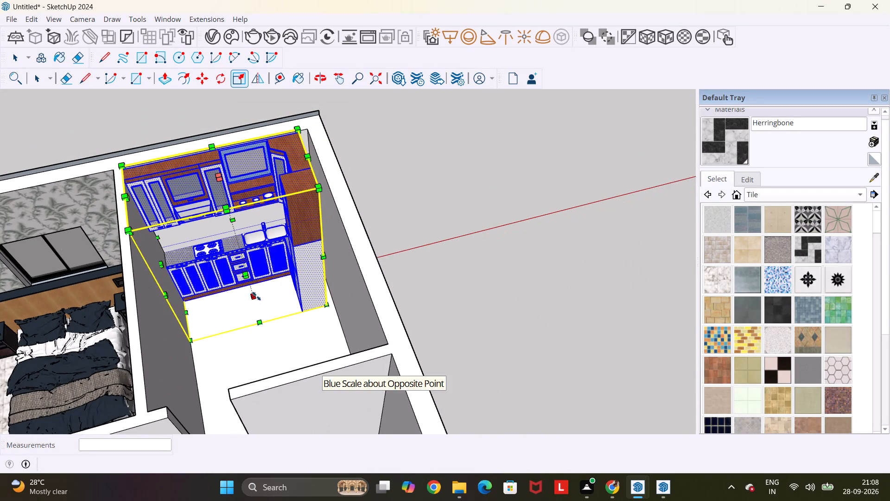
left_click(256, 296)
key("Escape")
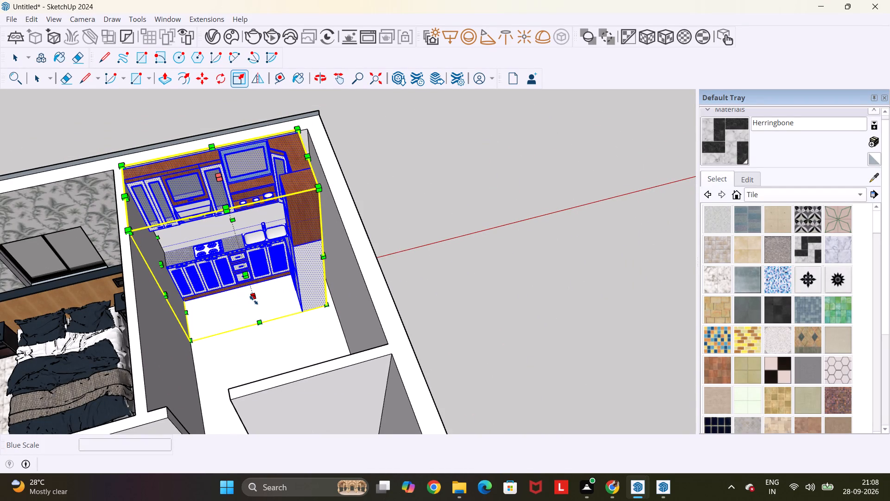
middle_click_drag(254, 301, 429, 309)
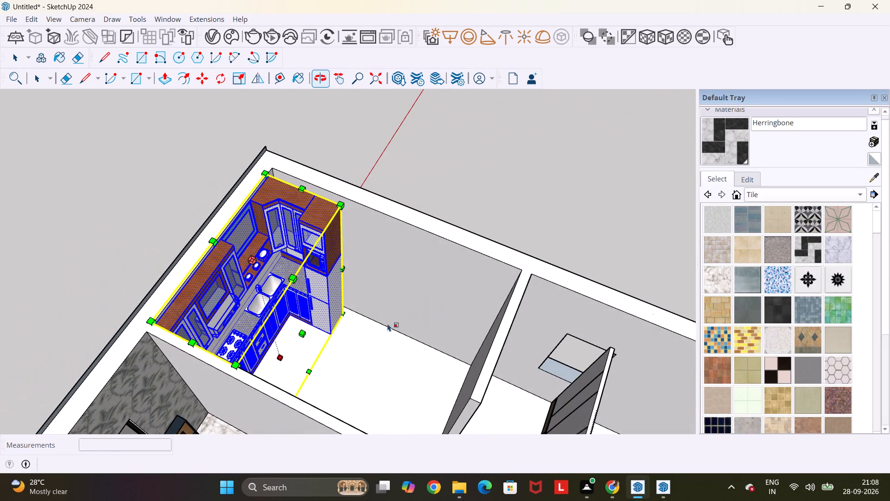
left_click(304, 334)
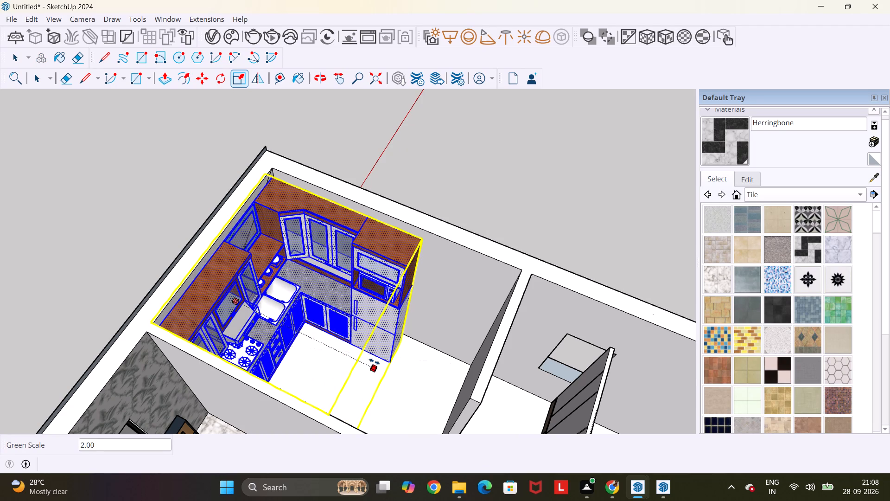
left_click(374, 361)
key("Escape")
key("space")
Examine how the scaled kitchen cabinets, counter and appliances fit between the walls of the room.
middle_click_drag(417, 363, 234, 276)
scroll(235, 276, "up", 4)
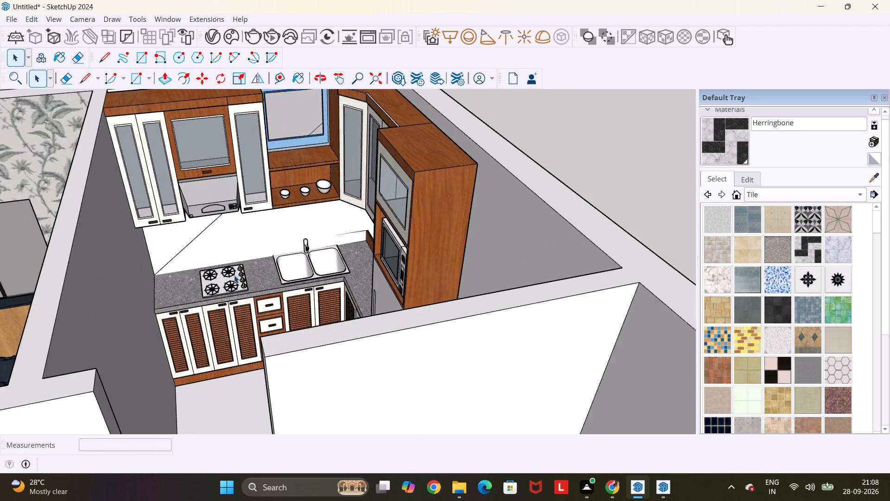
scroll(234, 275, "up", 3)
middle_click_drag(243, 244, 302, 299)
scroll(302, 299, "down", 7)
middle_click_drag(320, 225, 199, 187)
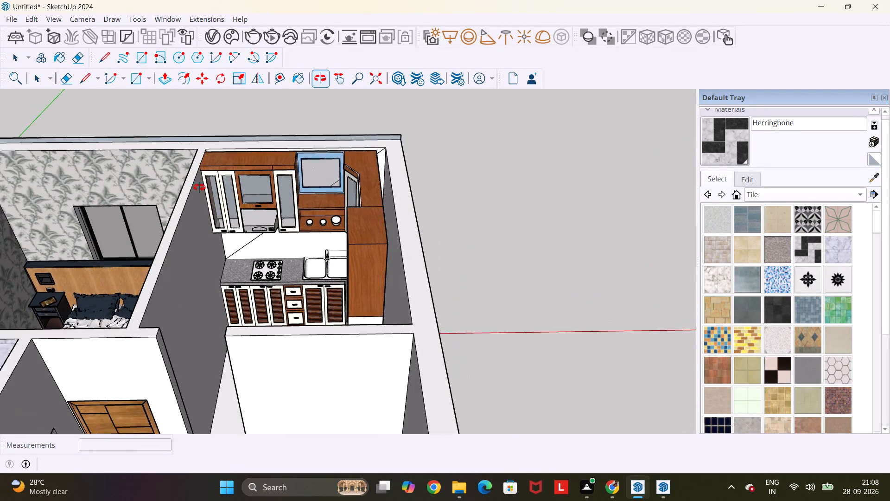
middle_click_drag(199, 187, 197, 187)
scroll(248, 205, "up", 5)
scroll(348, 219, "up", 4)
middle_click_drag(355, 272, 356, 196)
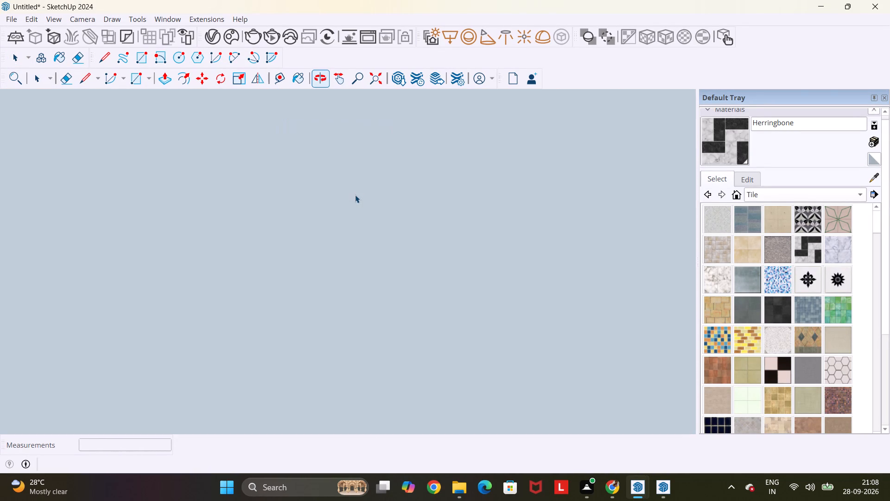
Bring the whole house back into view and inspect its furnished rooms and the outer wall with windows.
scroll(355, 195, "down", 6)
left_click(377, 79)
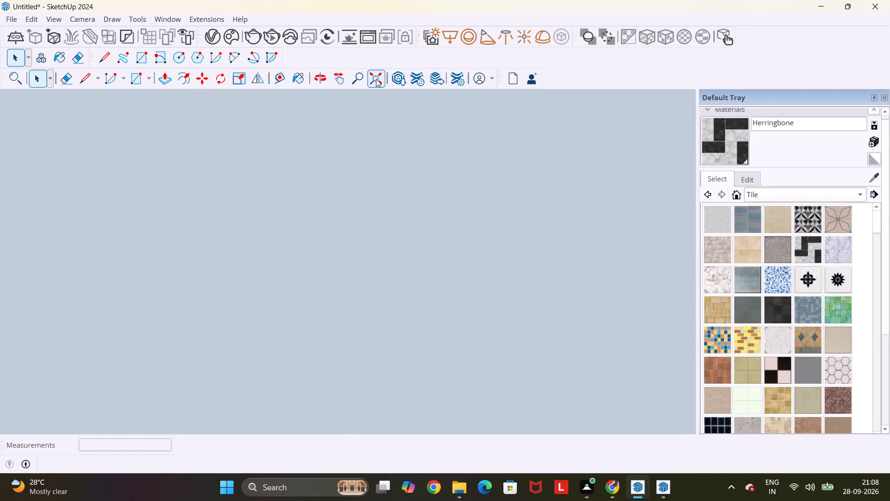
middle_click_drag(457, 169, 461, 289)
scroll(462, 286, "down", 1)
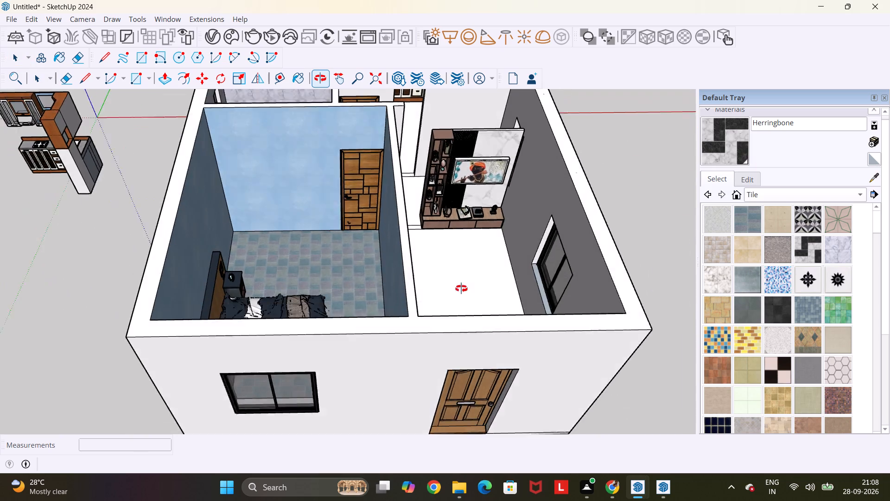
scroll(461, 289, "down", 1)
middle_click_drag(461, 289, 163, 162)
scroll(168, 168, "up", 1)
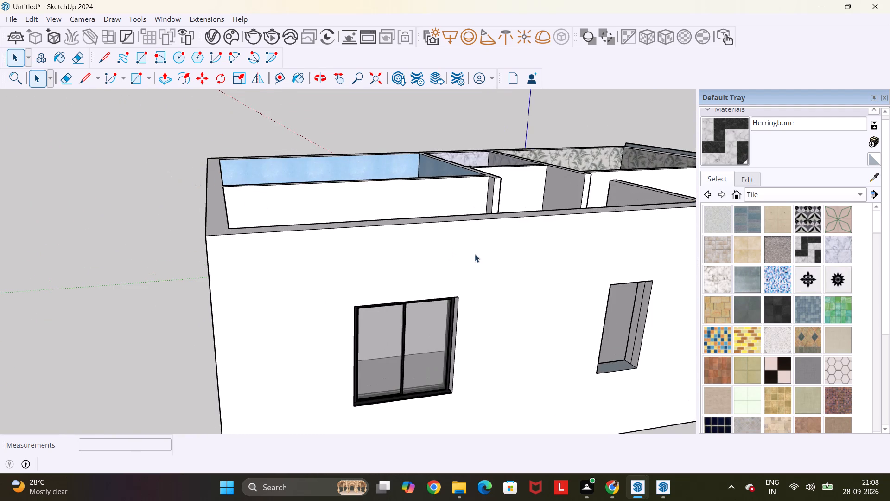
Browse the Tile materials and the SketchUp library's Equinox wallpaper collection for a suitable finish.
scroll(482, 222, "down", 5)
middle_click_drag(415, 217, 595, 368)
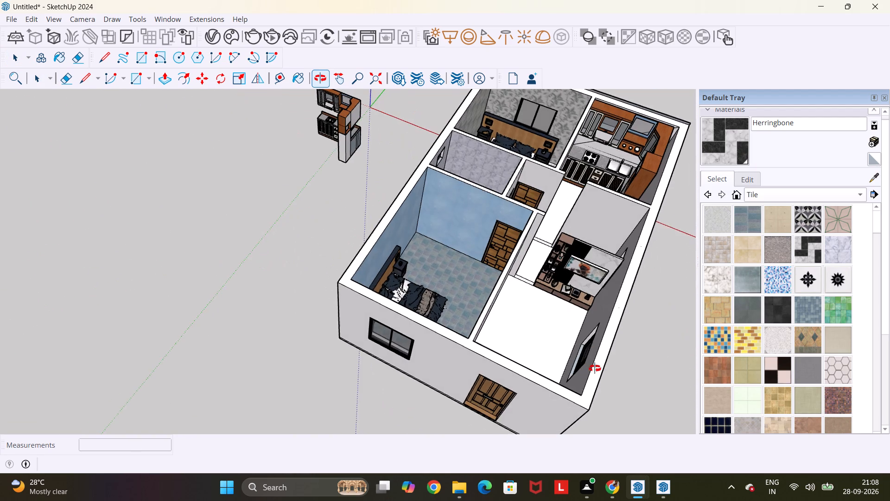
middle_click_drag(595, 368, 361, 214)
scroll(798, 291, "down", 3)
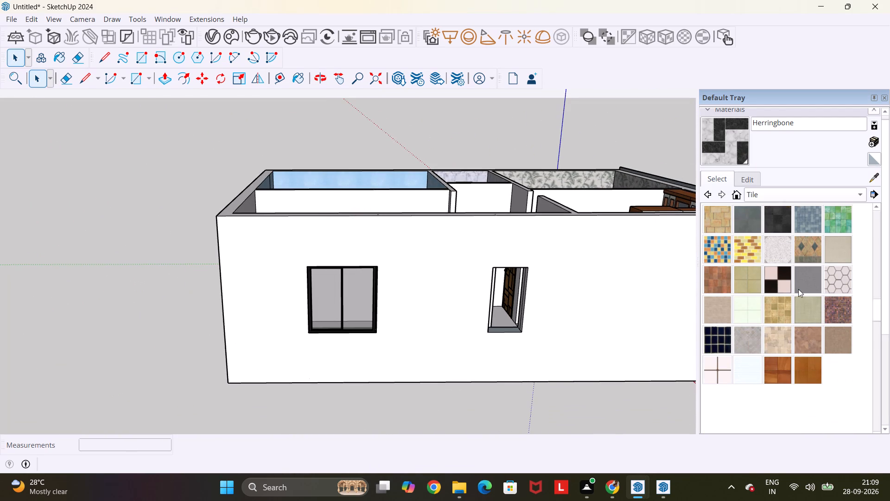
scroll(798, 289, "down", 2)
left_click(852, 196)
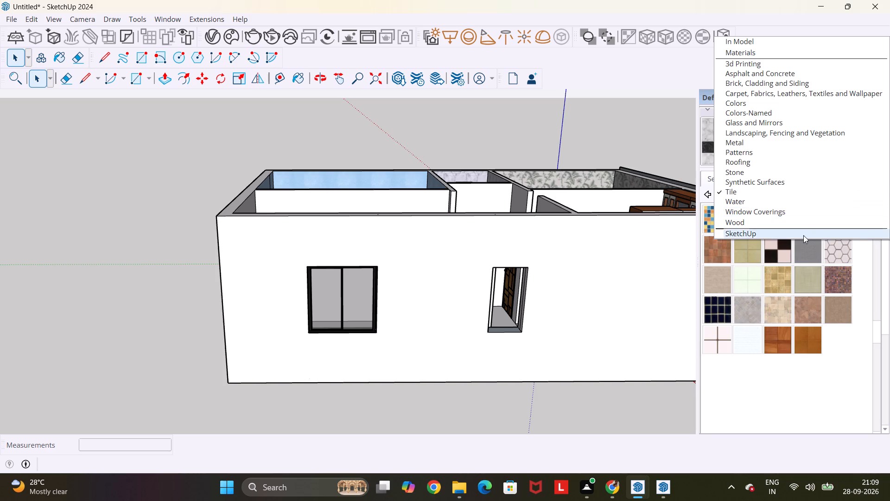
left_click(803, 235)
left_click(776, 223)
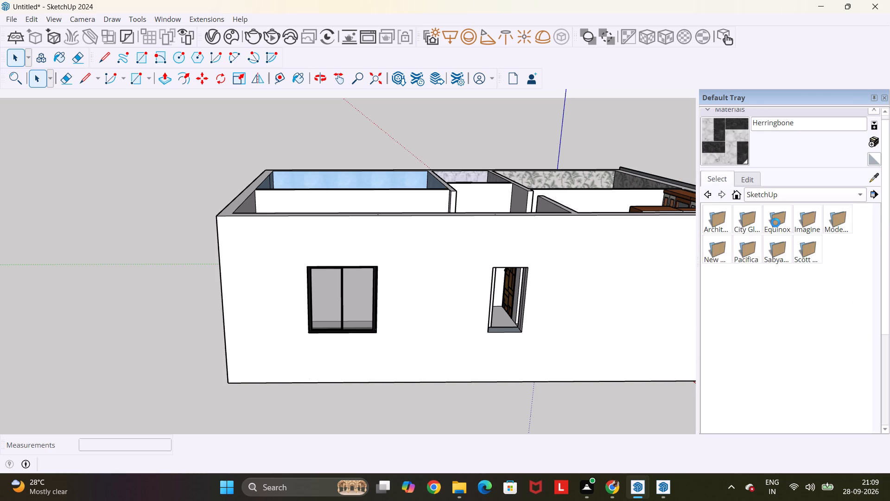
left_click(776, 223)
scroll(777, 235, "down", 9)
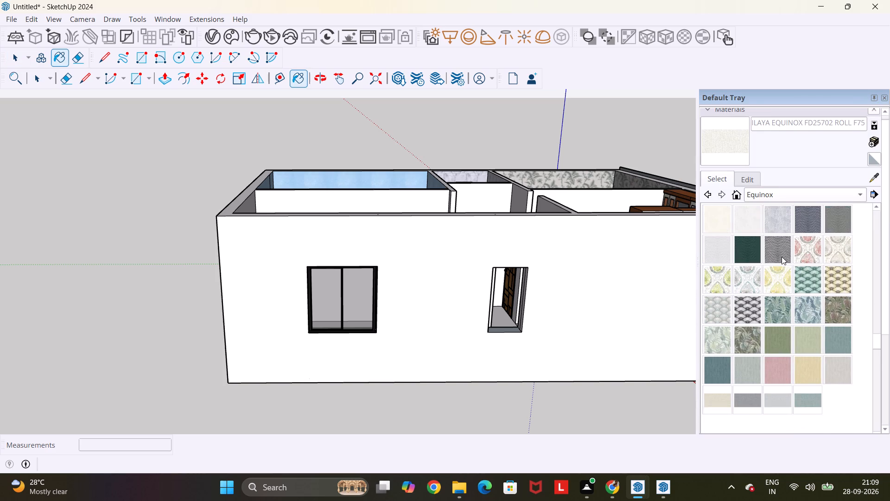
scroll(782, 257, "down", 3)
scroll(776, 250, "up", 8)
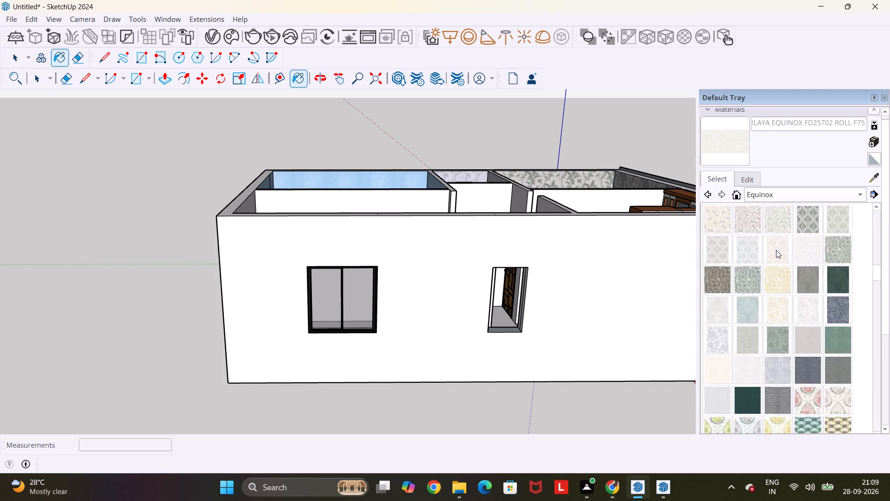
scroll(776, 250, "up", 8)
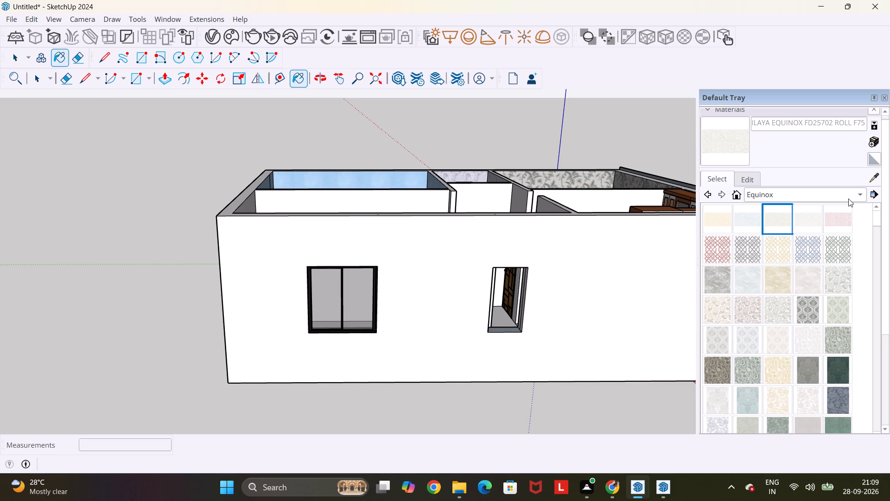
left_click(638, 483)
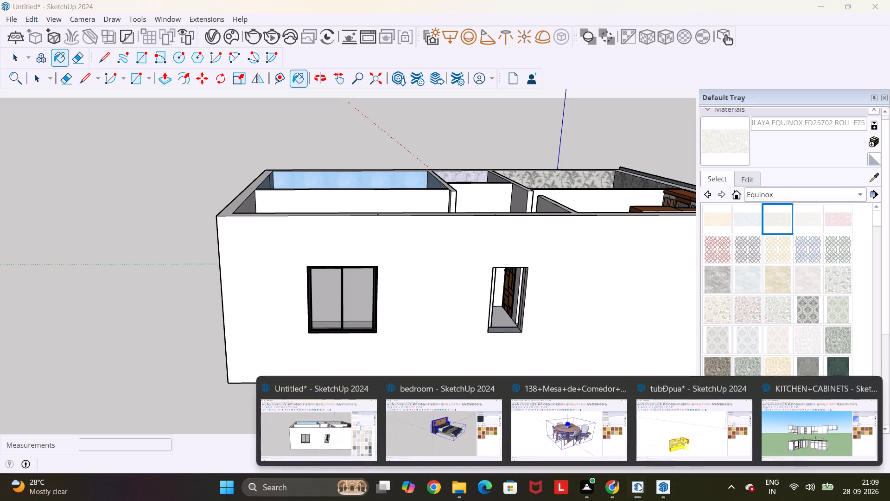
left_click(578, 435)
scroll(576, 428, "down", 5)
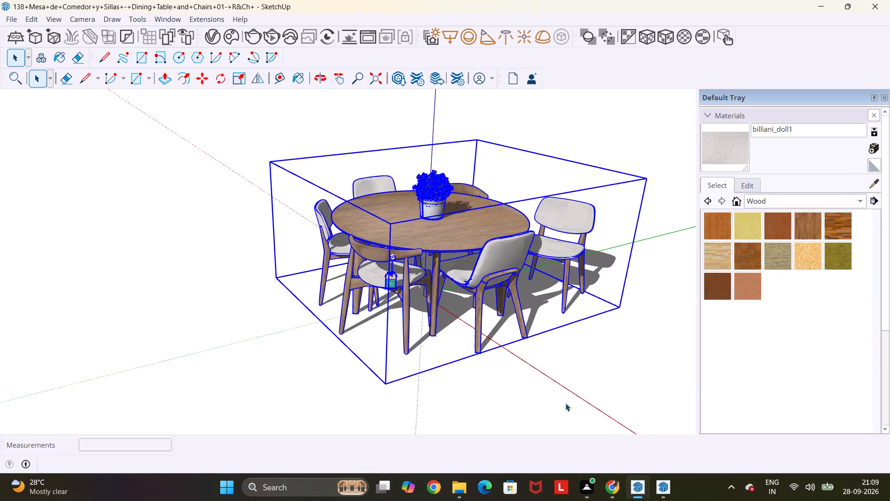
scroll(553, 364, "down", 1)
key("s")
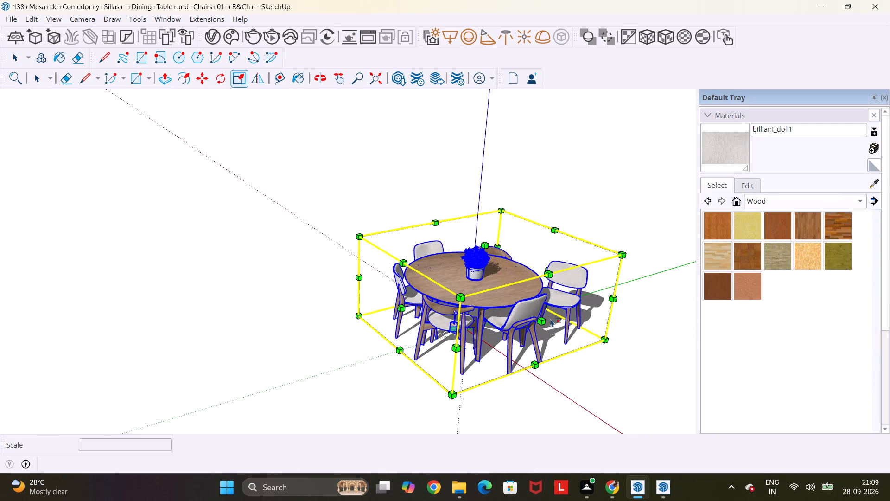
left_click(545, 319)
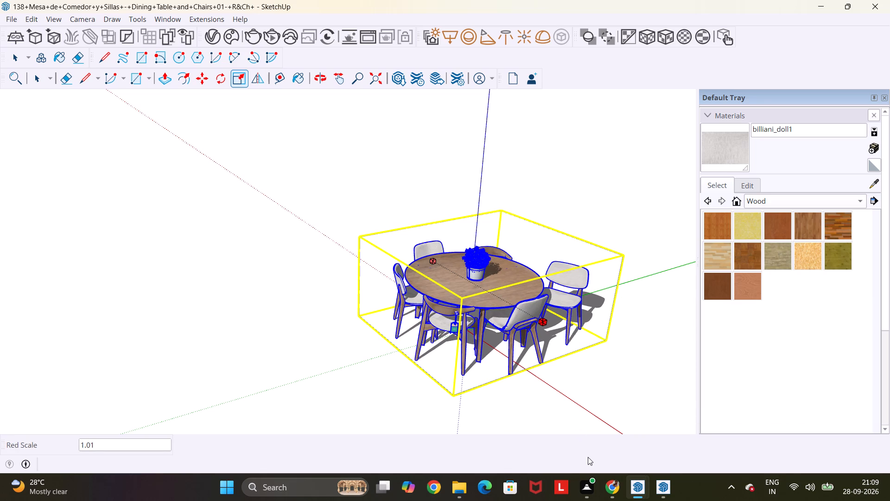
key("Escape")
Find the traditional wall art model in the Downloads folder and open Wall+art++traditional+4.skp.
left_click(451, 488)
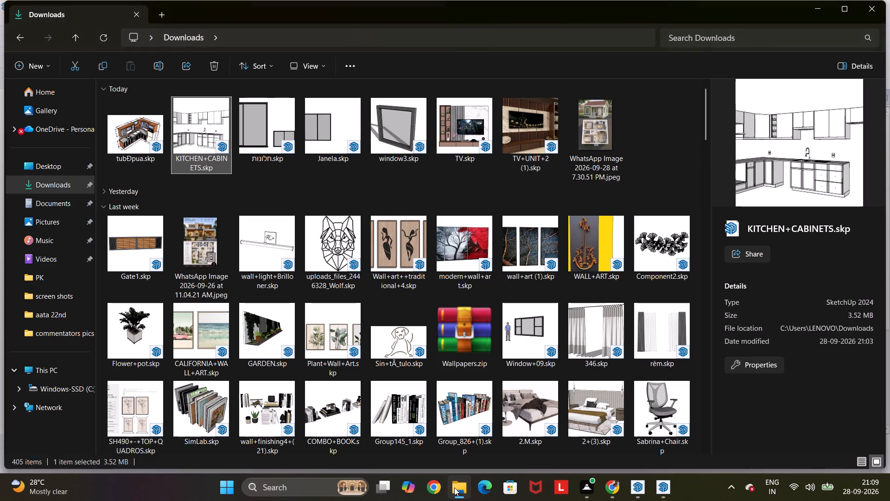
scroll(509, 340, "down", 5)
scroll(508, 338, "up", 7)
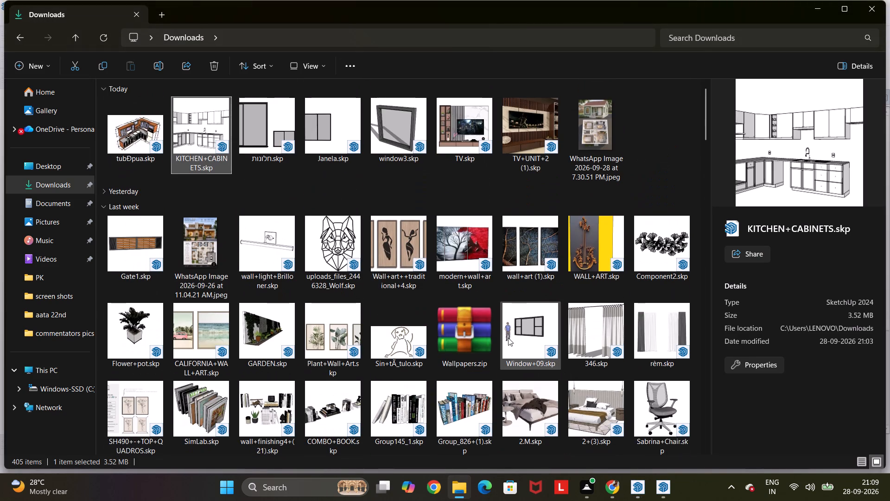
double_click(407, 234)
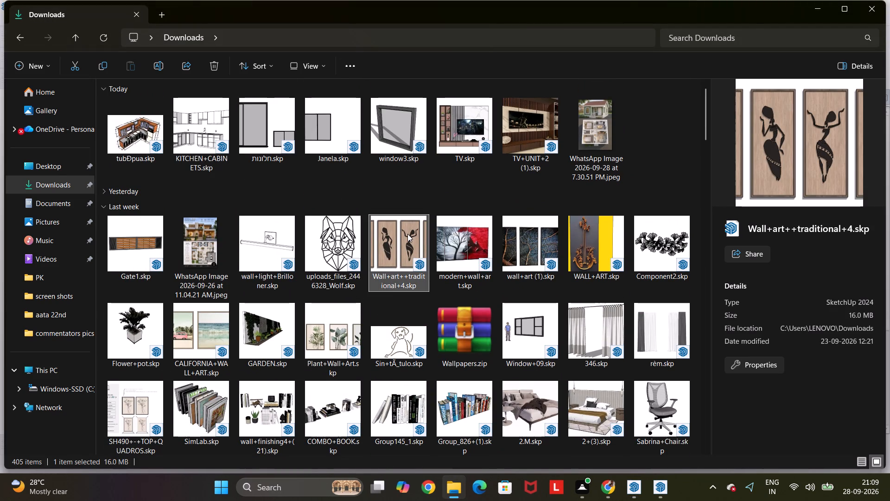
right_click(407, 234)
left_click(454, 180)
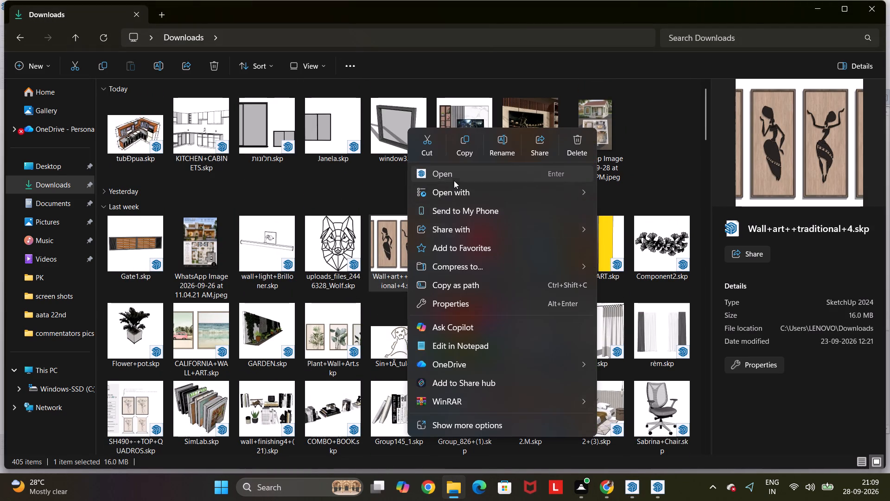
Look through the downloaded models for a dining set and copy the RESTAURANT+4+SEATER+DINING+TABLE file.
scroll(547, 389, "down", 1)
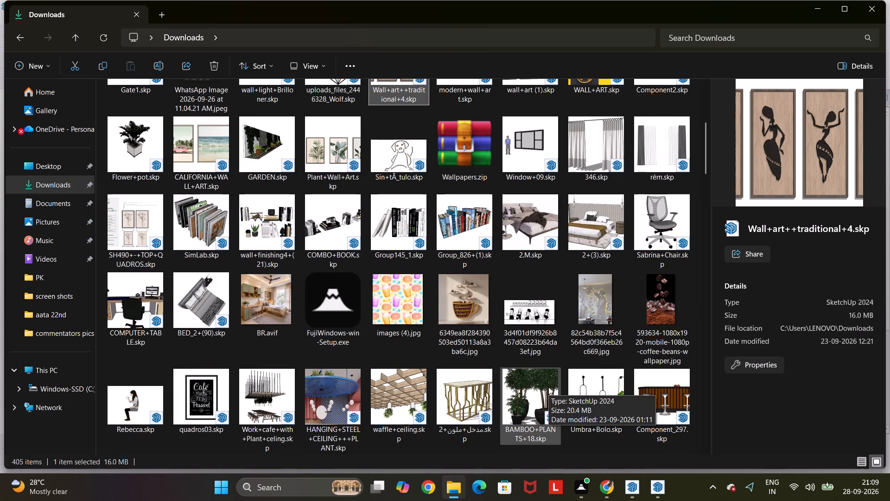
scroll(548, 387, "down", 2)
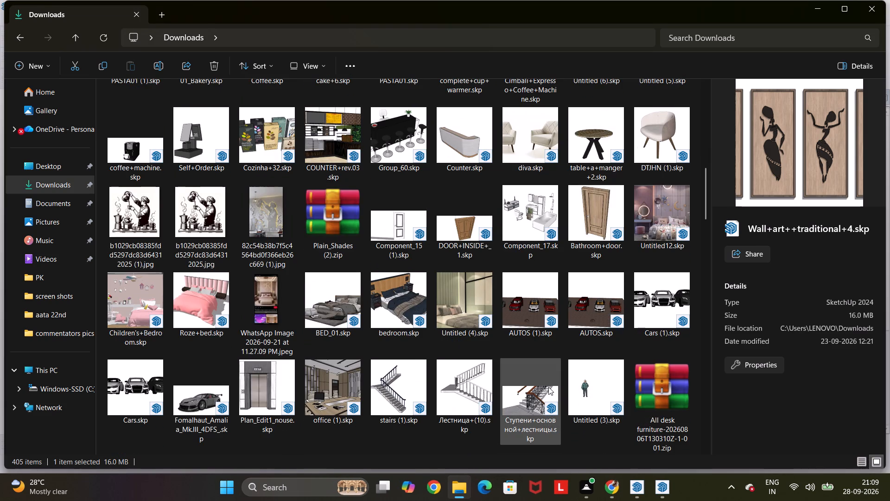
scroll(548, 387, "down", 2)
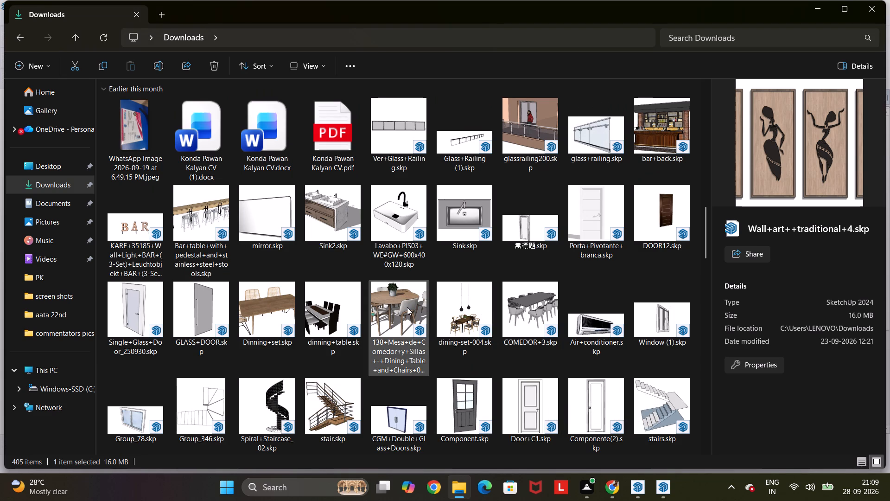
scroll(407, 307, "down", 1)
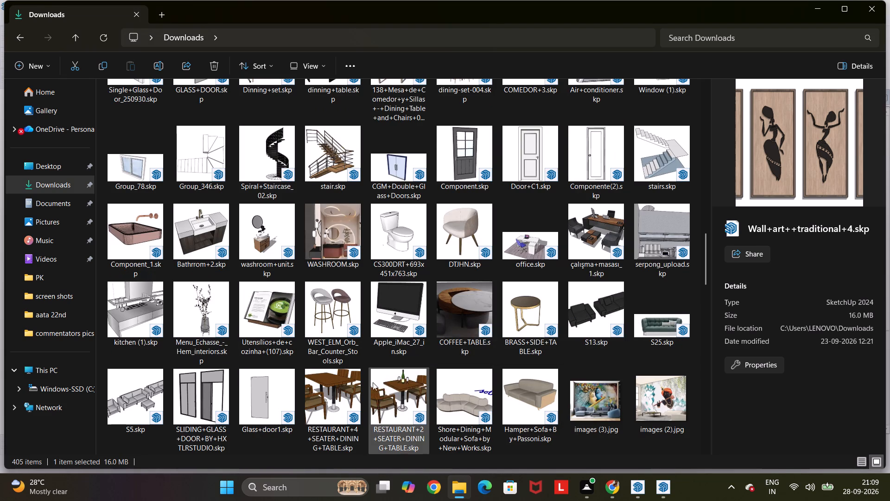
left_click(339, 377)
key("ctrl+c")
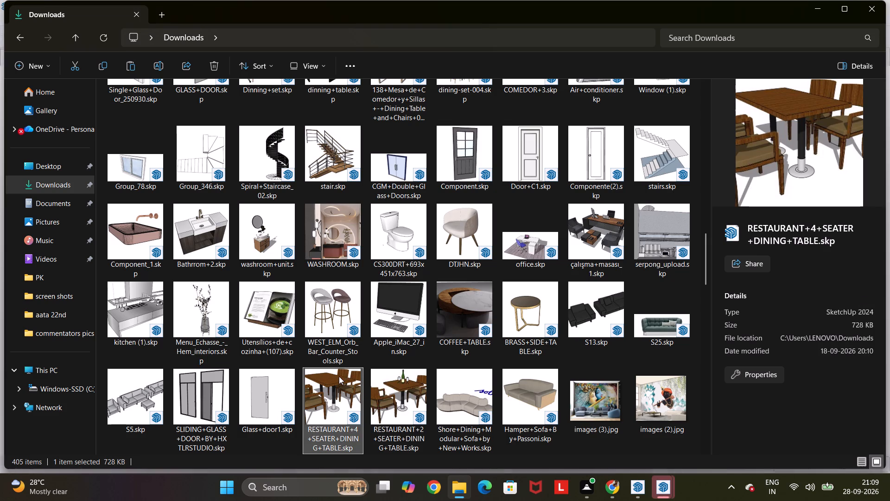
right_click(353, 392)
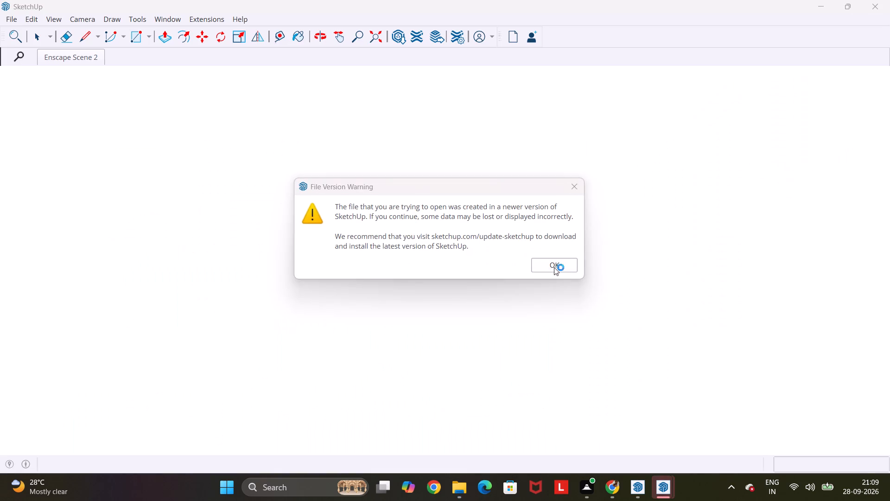
Proceed with opening the wall art file despite its newer SketchUp version.
left_click(556, 265)
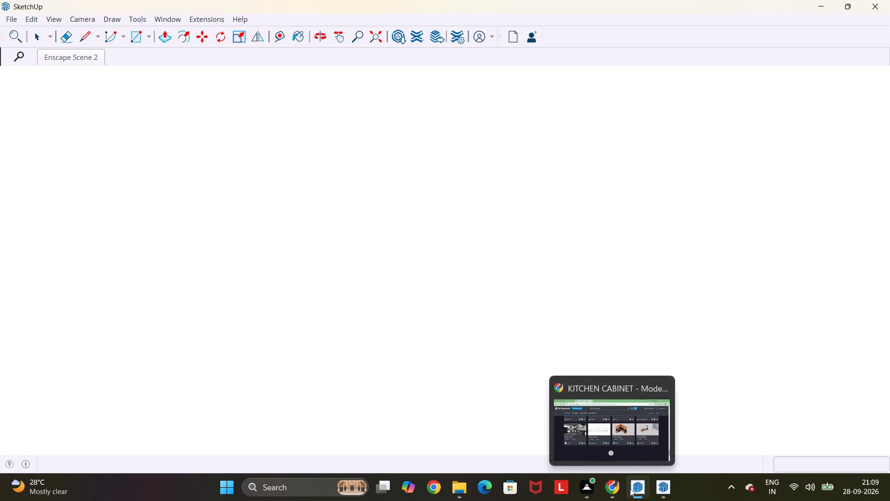
Close the KITCHEN+CABINETS model and the tubĐpua kitchen model, discarding unsaved changes.
left_click(630, 488)
left_click(744, 386)
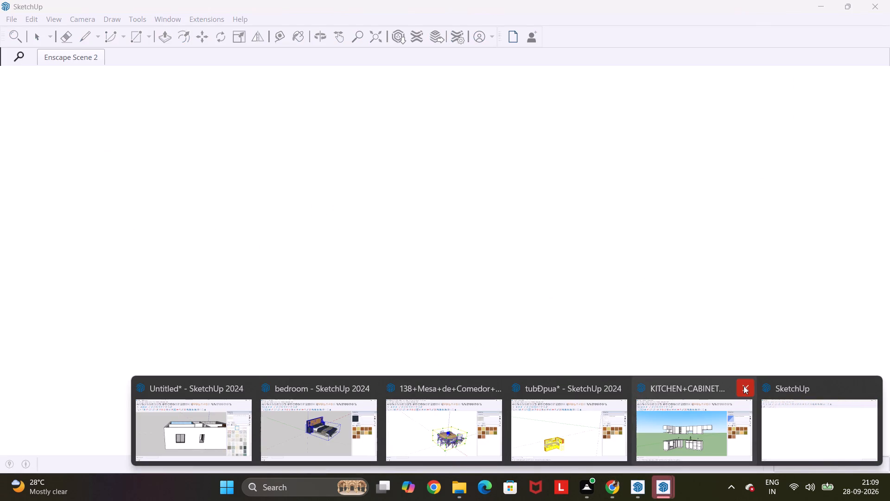
left_click(745, 385)
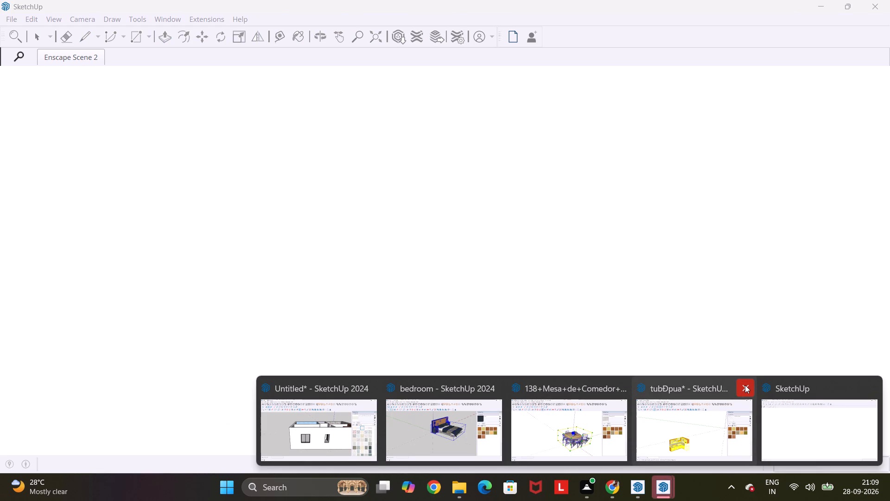
left_click(745, 391)
left_click(442, 253)
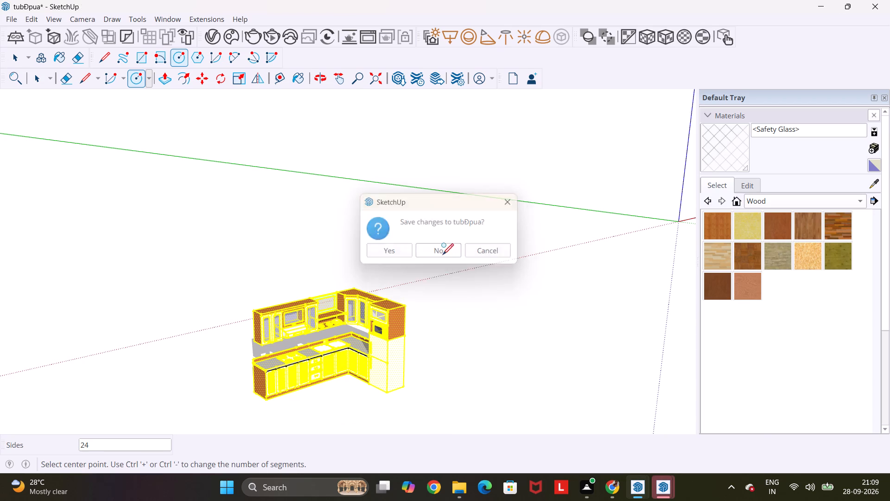
Select all four framed dancing-figure panels in the wall art model and copy them.
scroll(675, 398, "down", 7)
scroll(712, 292, "down", 6)
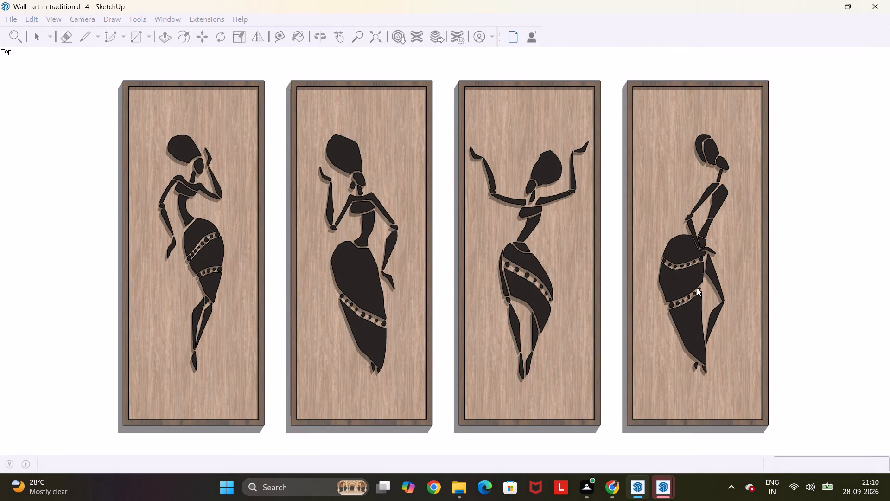
scroll(724, 309, "down", 6)
left_click(843, 278)
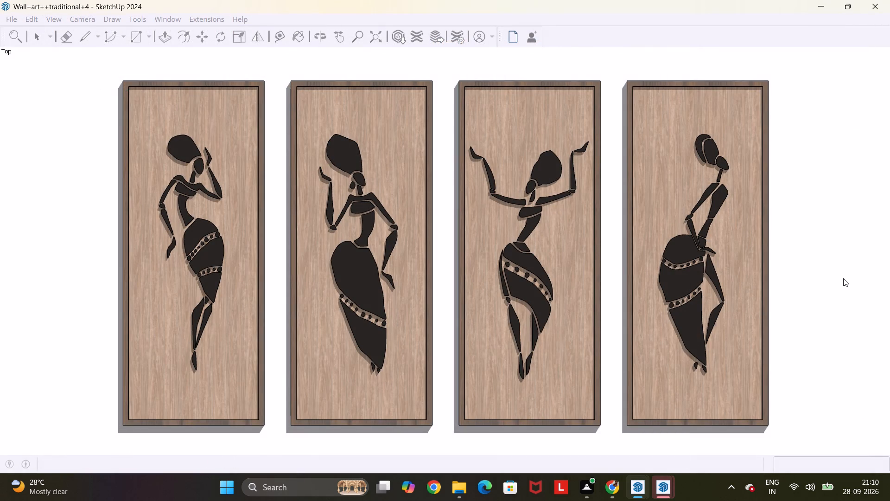
right_click(843, 278)
scroll(824, 252, "down", 5)
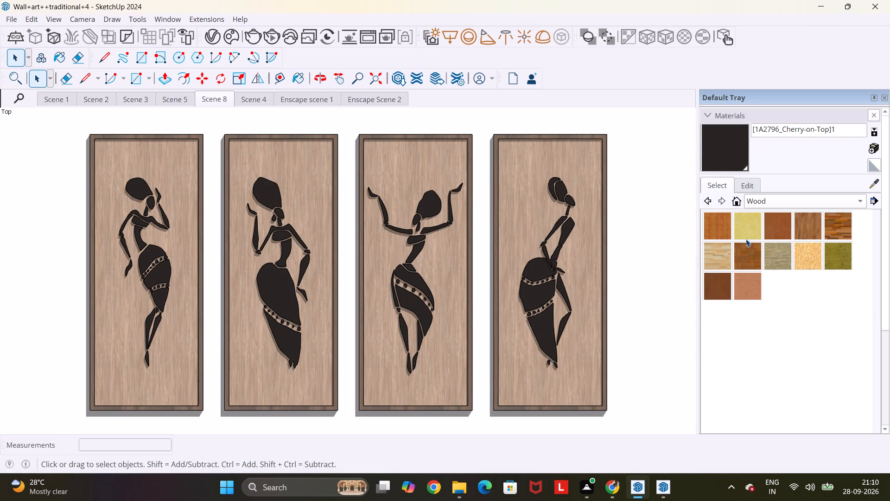
scroll(603, 147, "down", 6)
left_click_drag(636, 122, 264, 328)
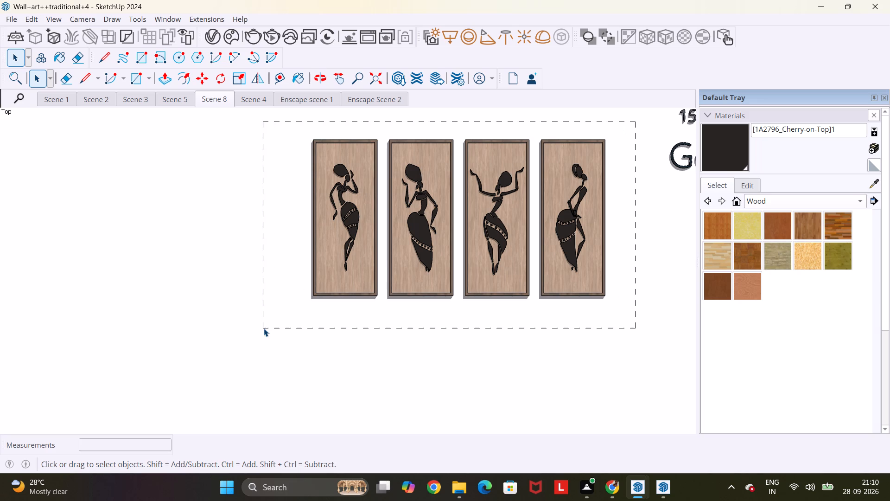
left_click_drag(264, 328, 263, 328)
key("ctrl+c")
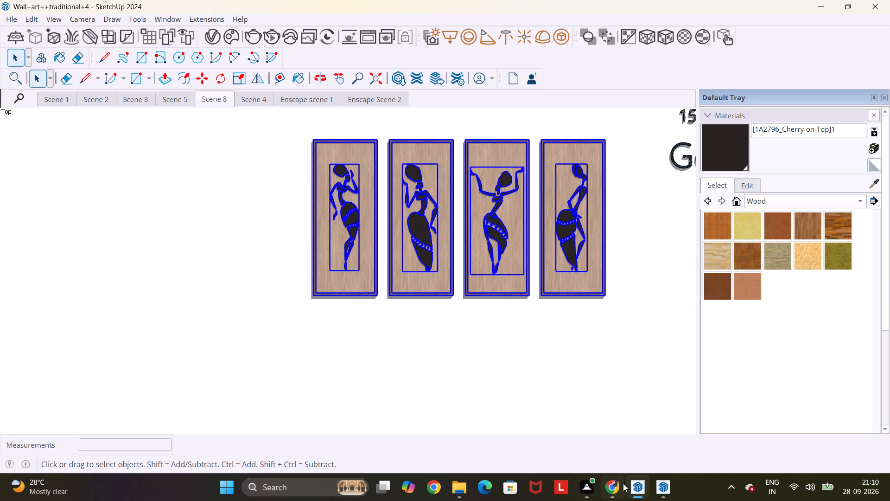
Switch to the untitled house model and paste the four wall art panels outside the house, beside the living room's outer wall.
left_click(632, 482)
left_click(435, 433)
middle_click_drag(315, 225, 308, 398)
key("ctrl+v")
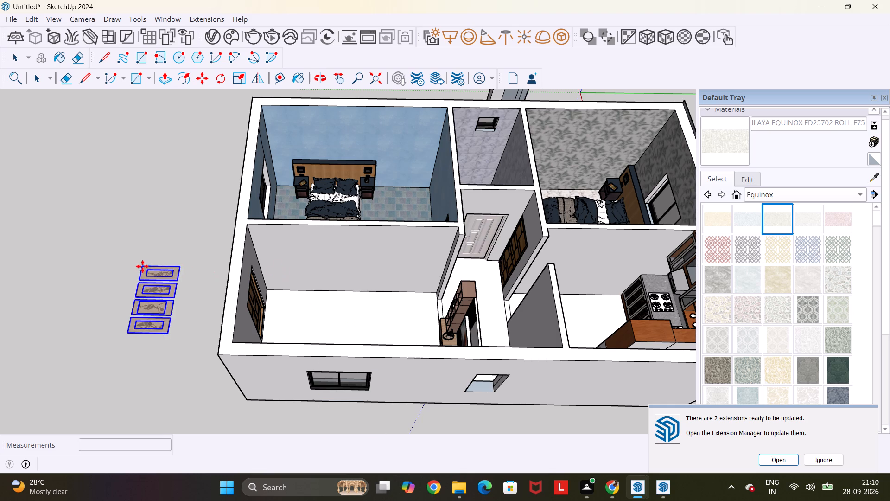
left_click(126, 264)
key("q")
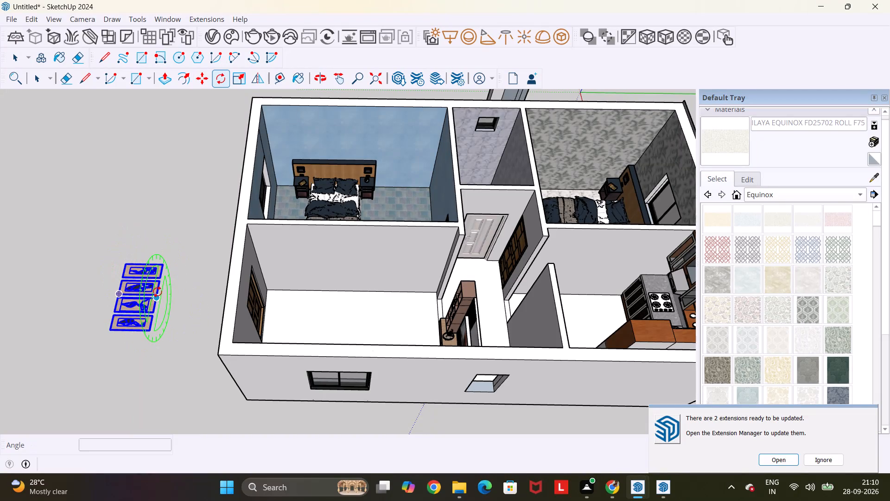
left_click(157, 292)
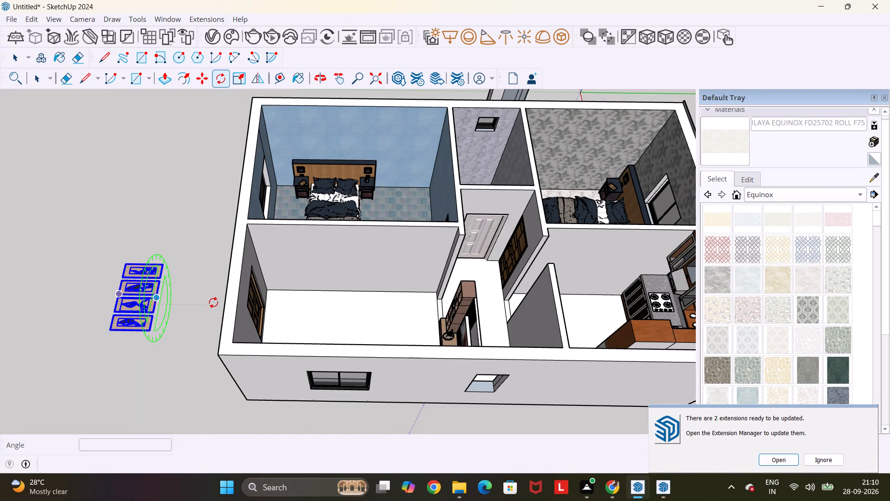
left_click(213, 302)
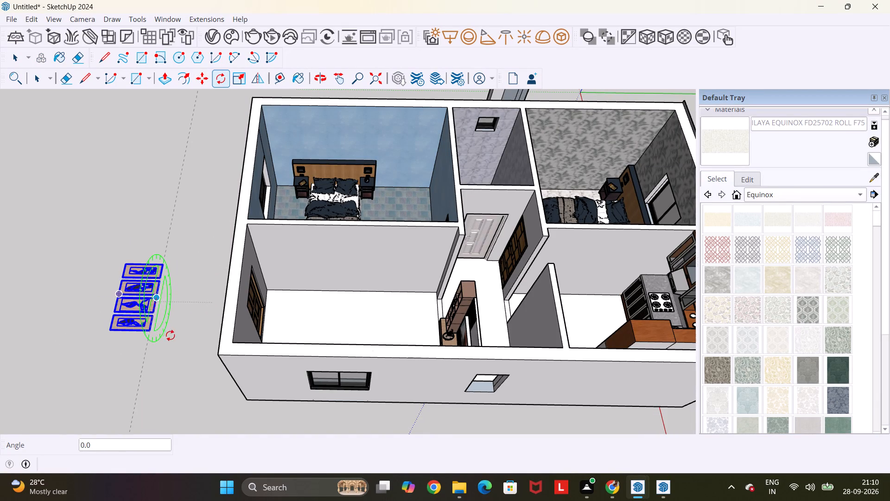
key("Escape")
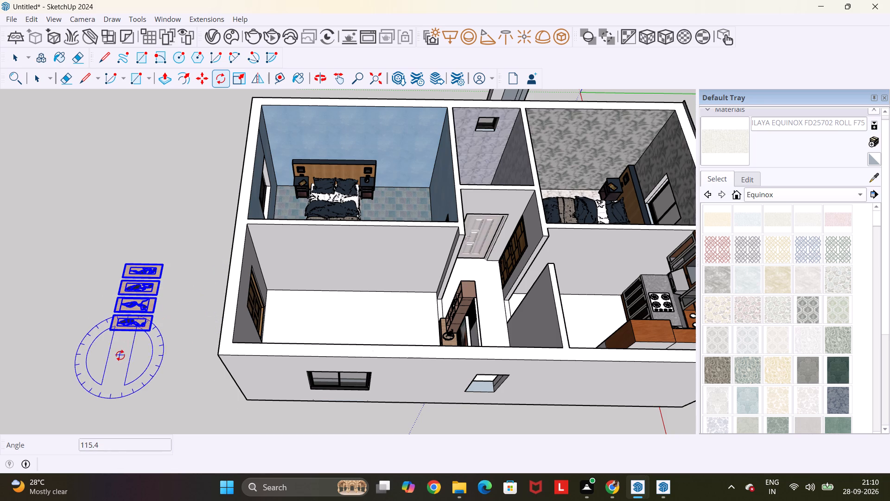
Rotate the four pasted wall art panels 90 degrees flat on the ground beside the house.
left_click(120, 356)
left_click(204, 370)
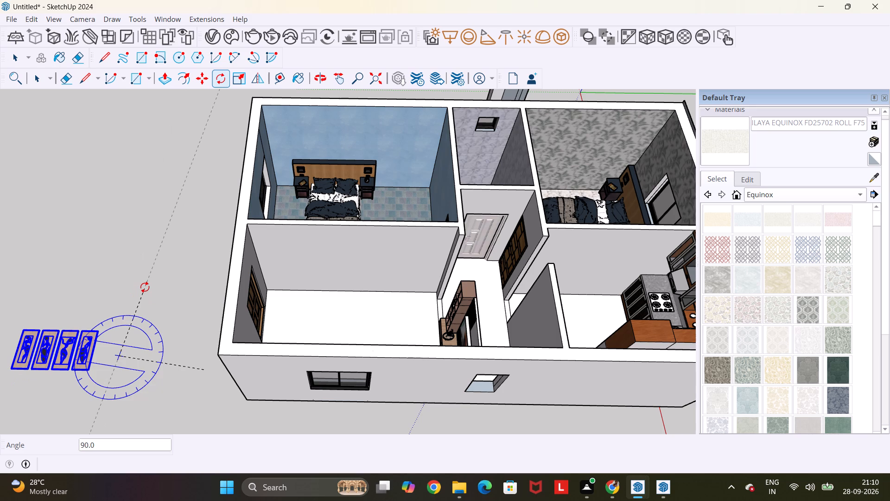
left_click(145, 287)
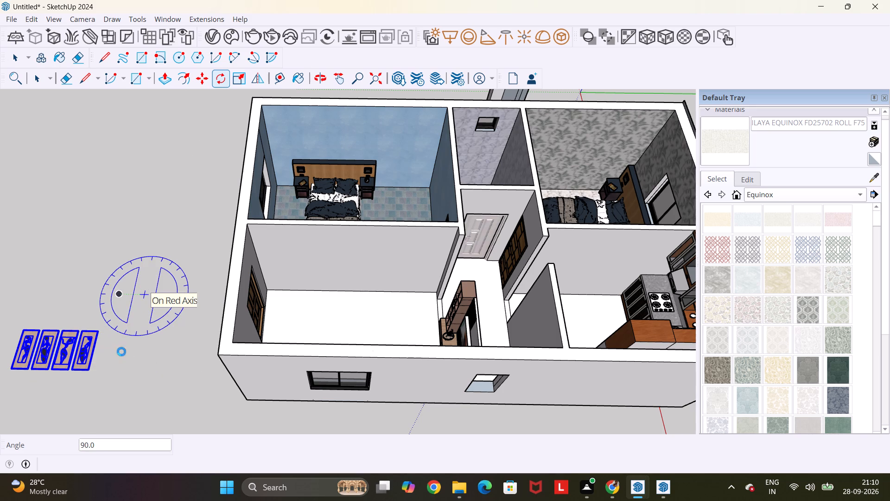
Rotate the four wall art panels 90 degrees about their side edge to change their upright orientation.
scroll(121, 349, "down", 2)
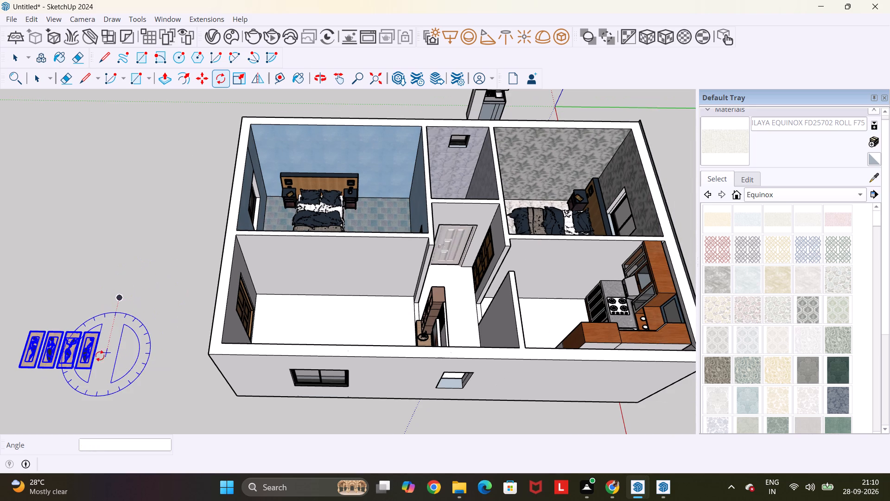
left_click(96, 354)
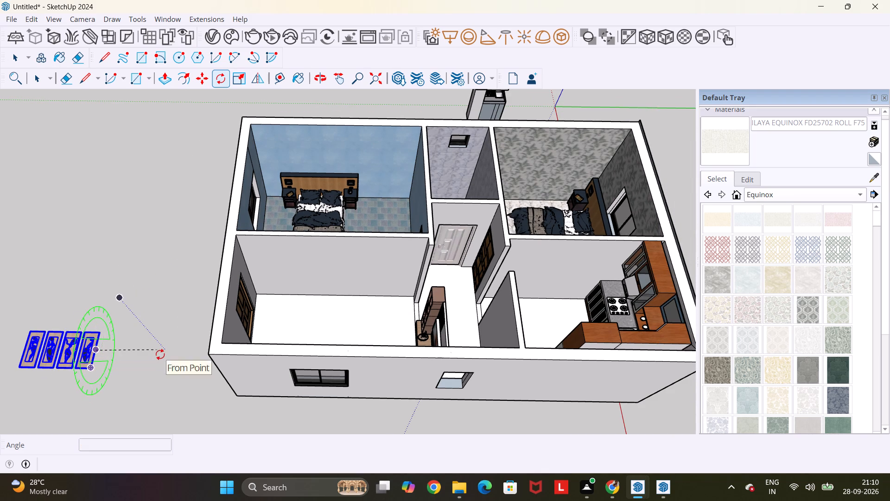
left_click(160, 354)
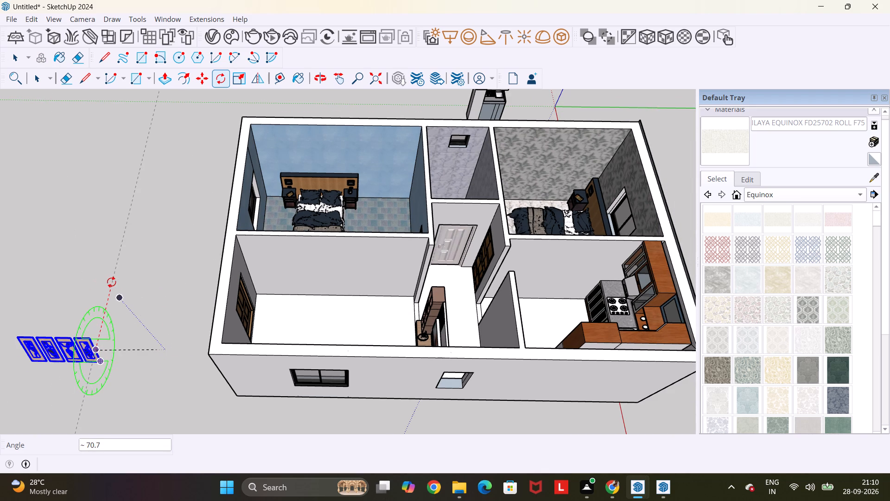
scroll(111, 282, "up", 3)
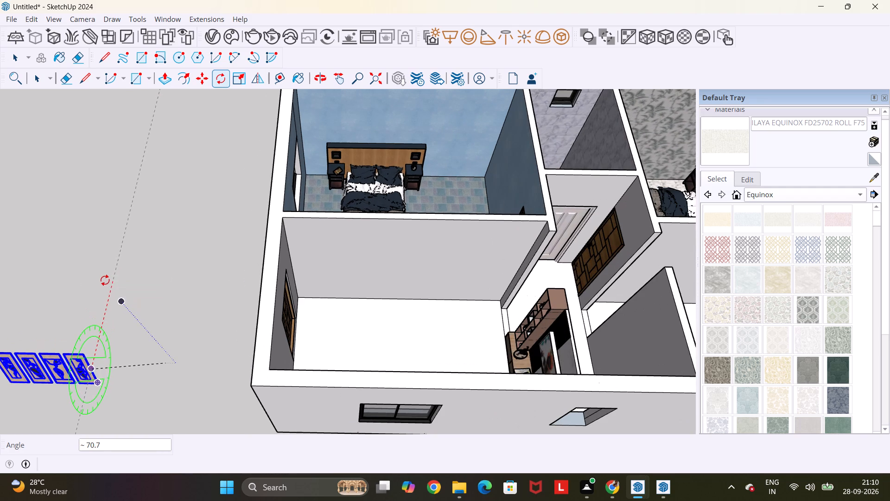
type("90.")
key("BackSpace")
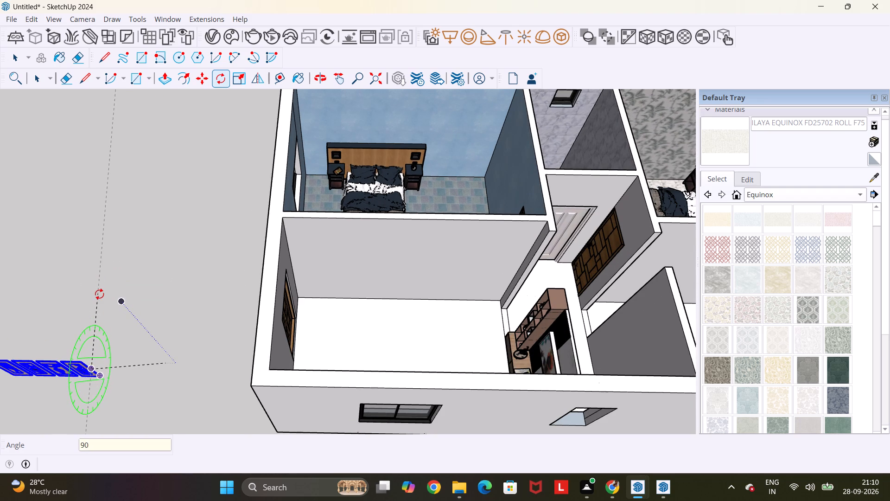
key("Return")
key("Escape")
key("space")
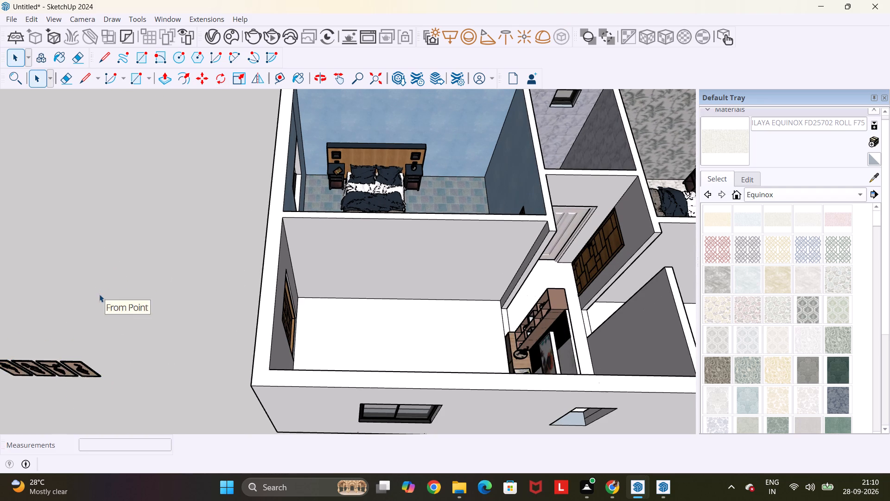
Copy the four wall art panels and paste the set onto the living room wall shared with the blue bedroom.
scroll(106, 303, "down", 4)
left_click_drag(131, 313, 13, 382)
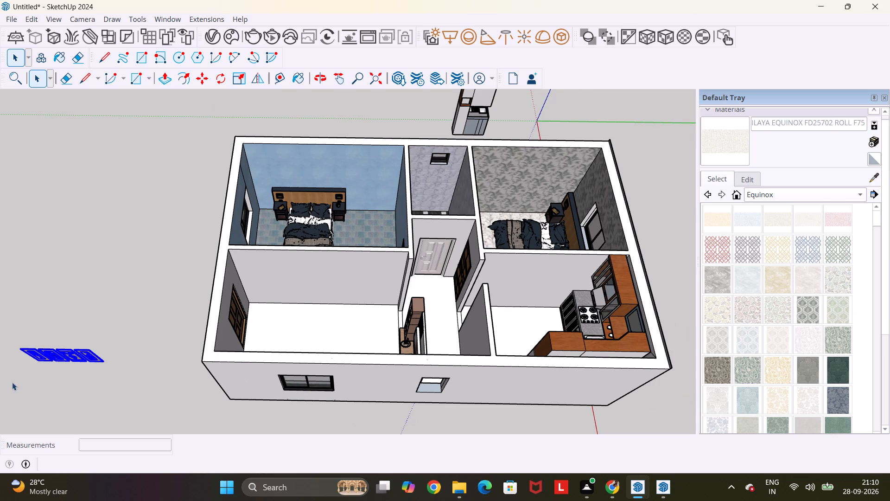
middle_click_drag(23, 373, 79, 263)
scroll(79, 263, "down", 3)
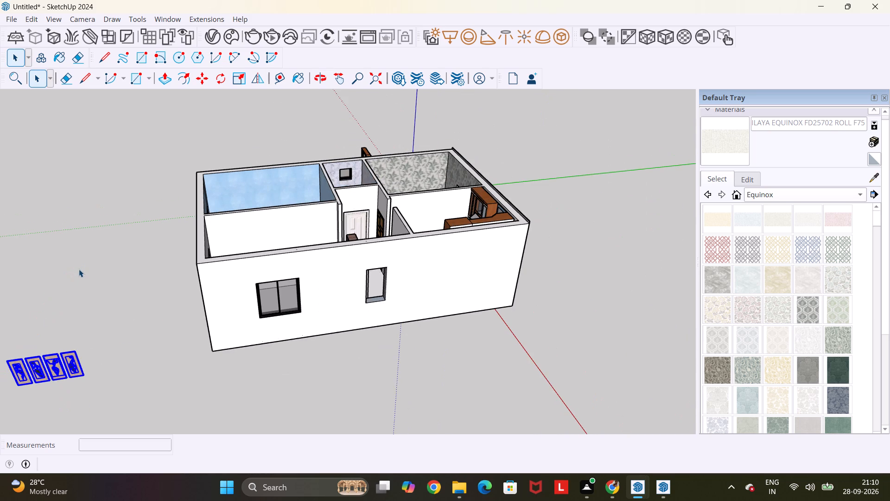
key("ctrl+c")
key("ctrl+v")
middle_click_drag(251, 239, 188, 340)
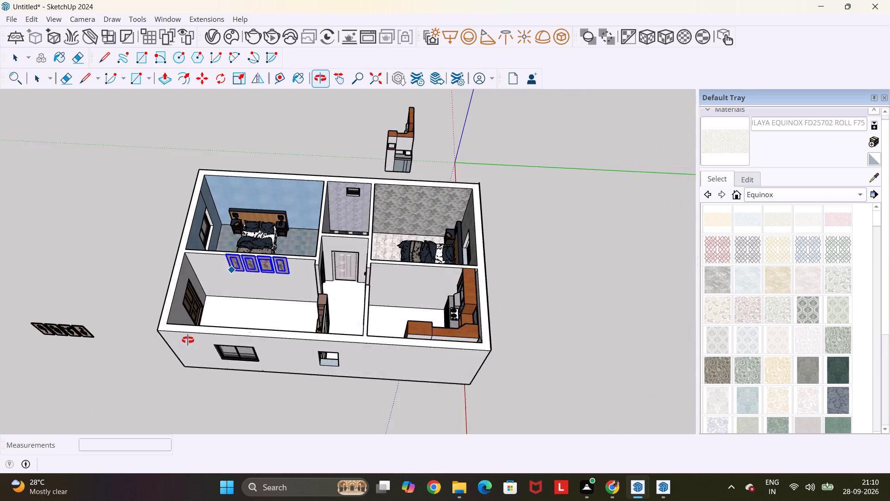
middle_click_drag(188, 340, 185, 347)
scroll(227, 322, "up", 8)
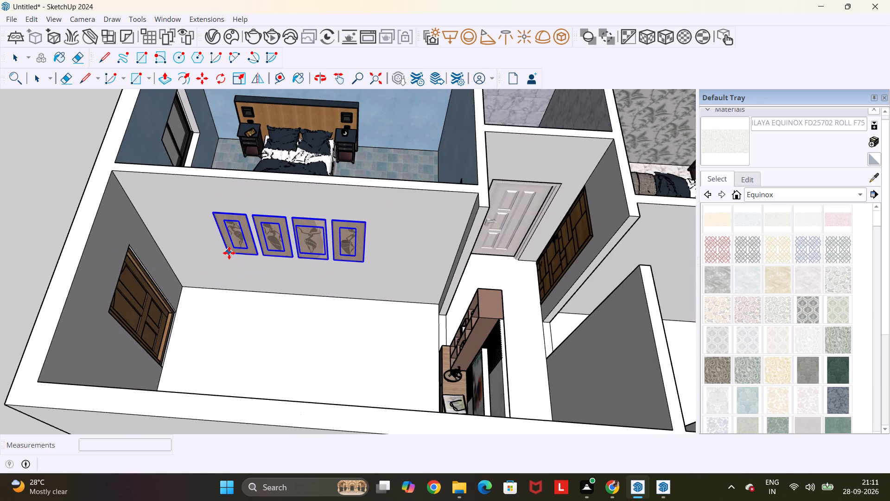
left_click(229, 252)
middle_click_drag(264, 279, 321, 212)
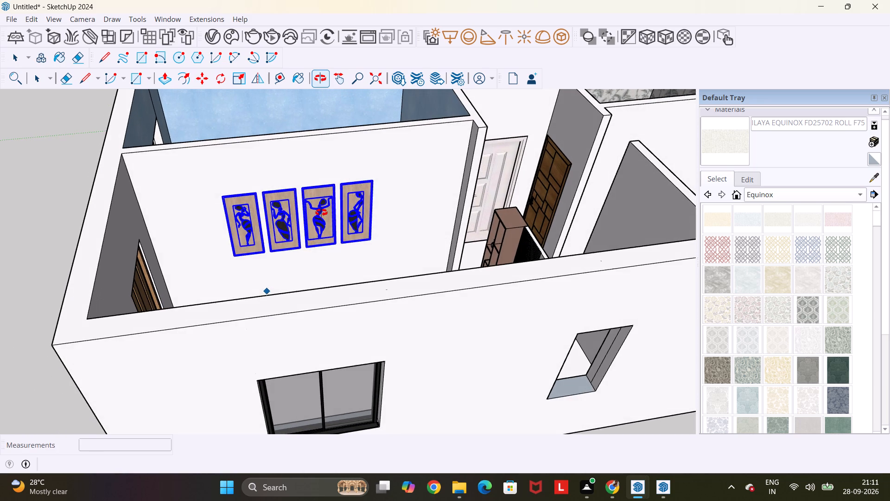
middle_click_drag(321, 212, 321, 212)
key("Escape")
key("space")
scroll(356, 236, "down", 1)
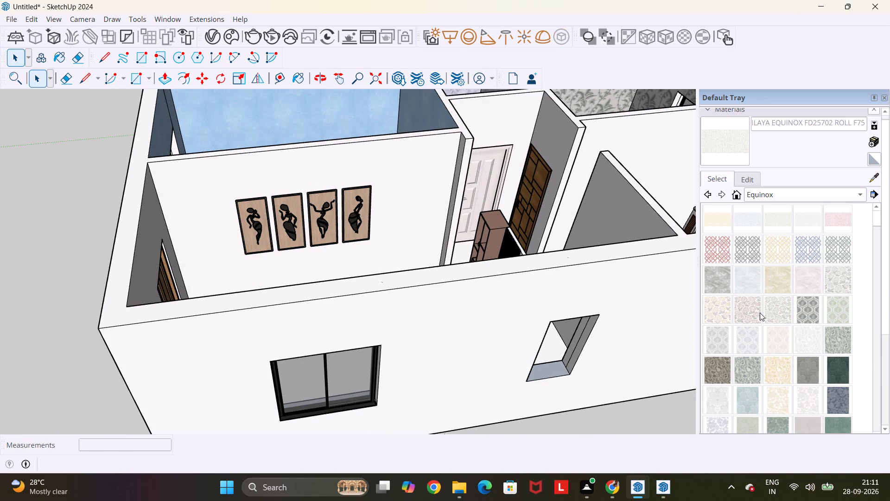
Paint the living room wall behind the art panels with the Equinox FD25726 wallpaper material.
scroll(764, 326, "down", 2)
left_click(754, 339)
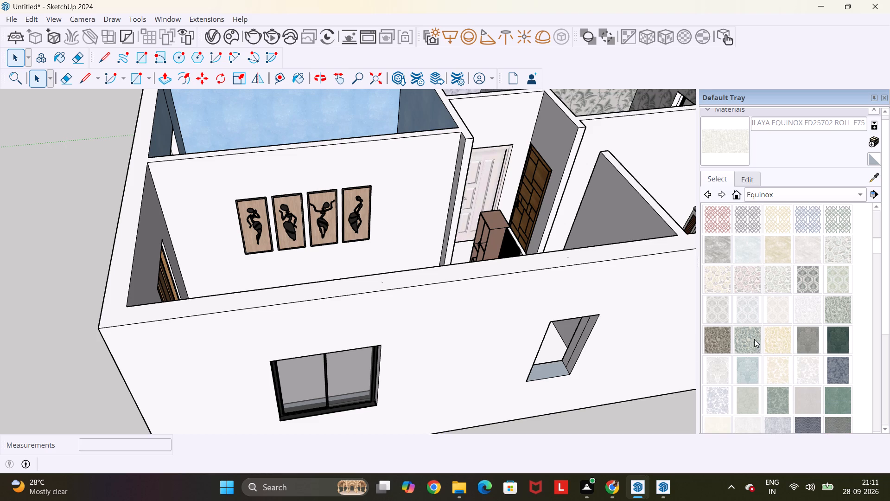
left_click(402, 200)
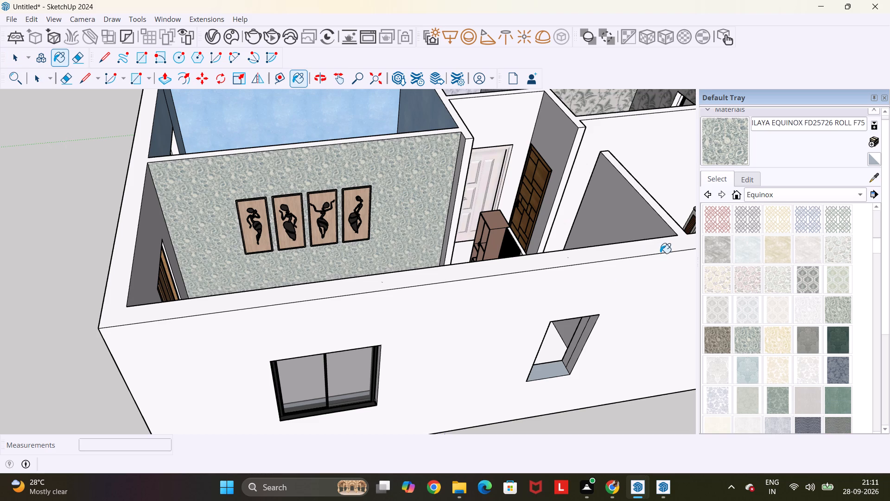
Enlarge the wallpaper pattern on the living room art wall by repositioning its texture.
right_click(346, 176)
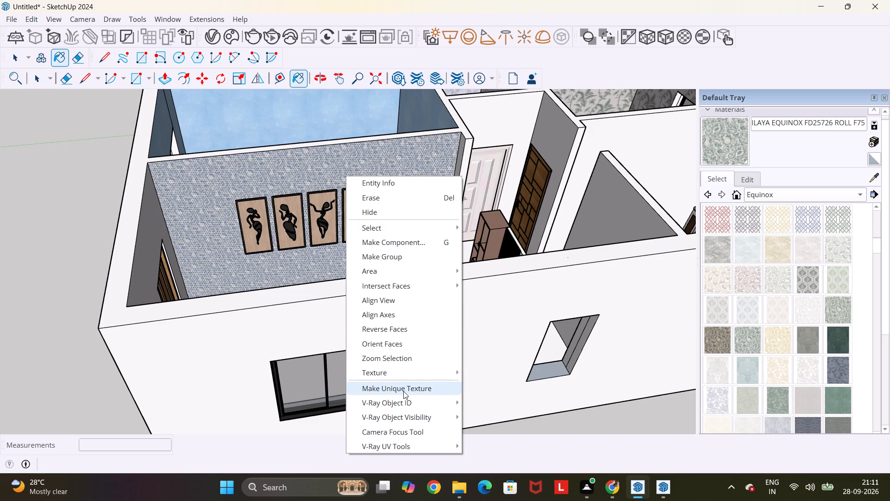
left_click(398, 369)
left_click(479, 373)
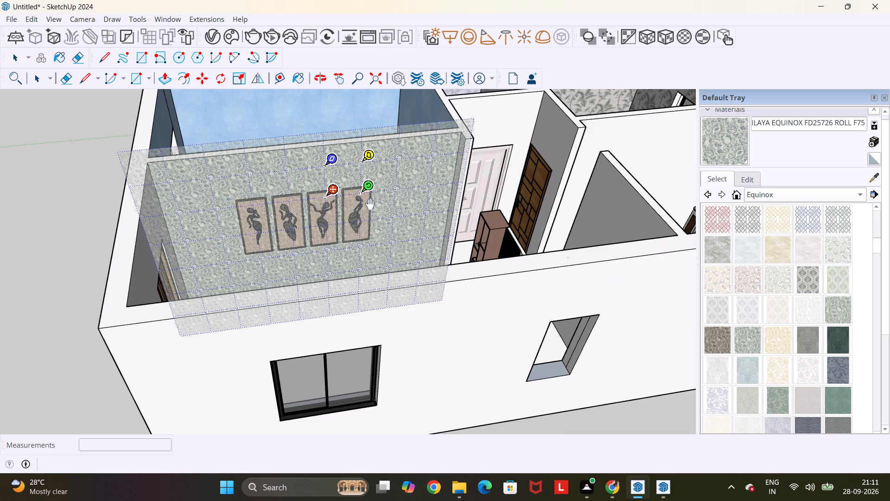
left_click_drag(365, 188, 403, 182)
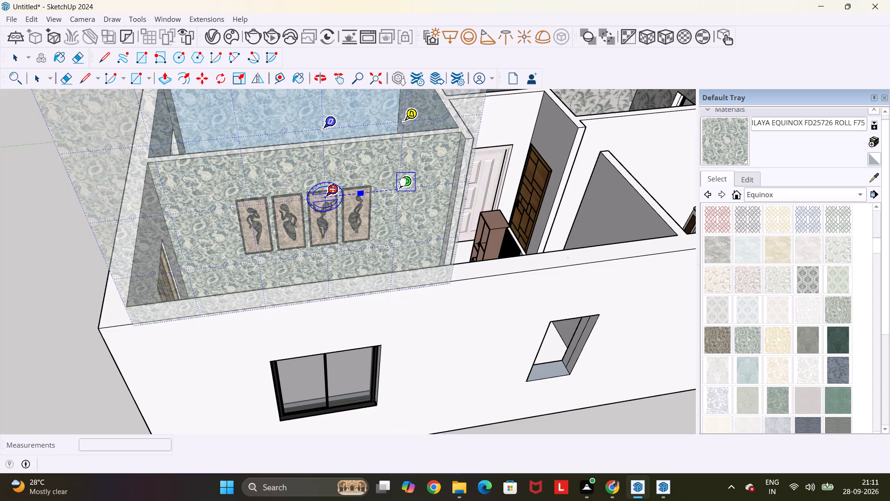
left_click_drag(403, 182, 405, 183)
left_click(551, 430)
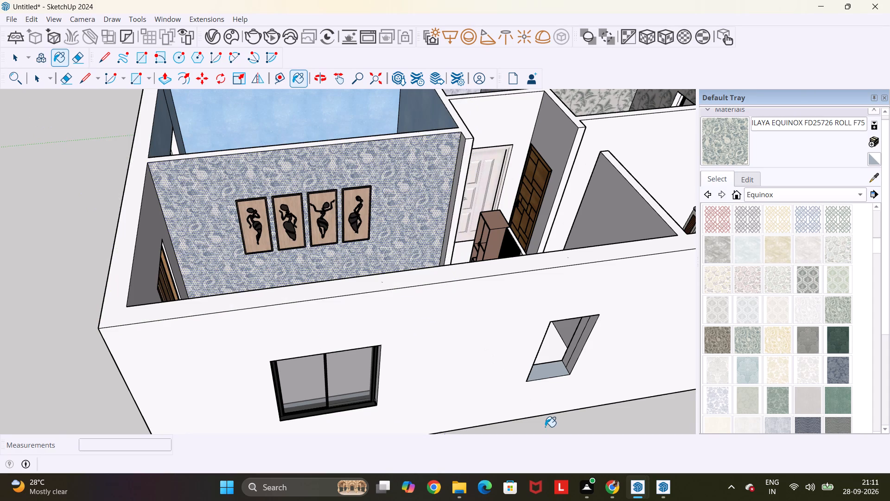
key("Escape")
key("space")
key("Escape")
left_click(36, 194)
key("Escape")
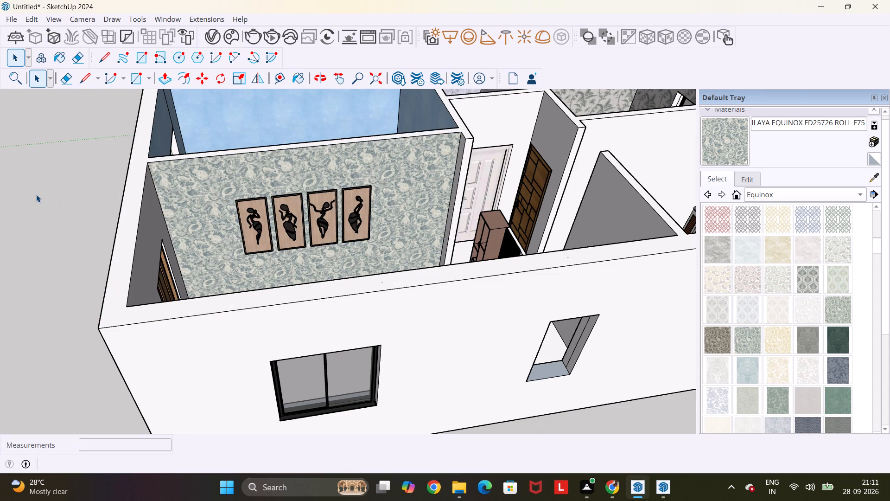
key("space")
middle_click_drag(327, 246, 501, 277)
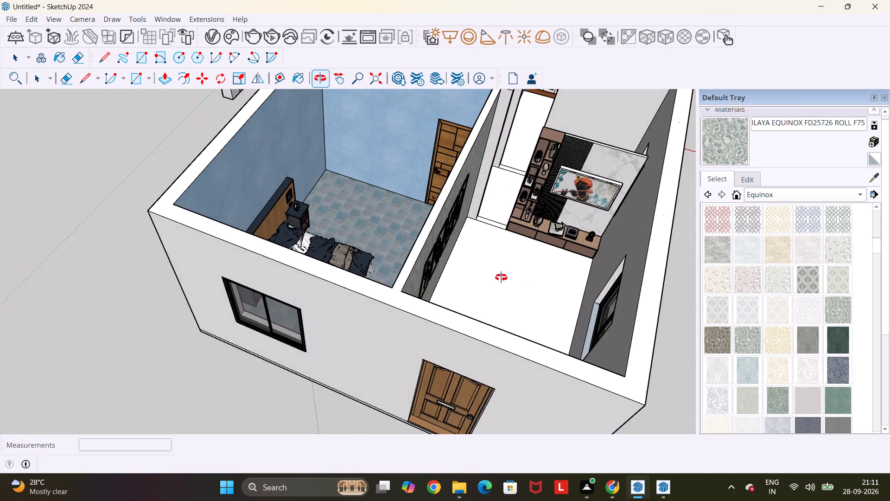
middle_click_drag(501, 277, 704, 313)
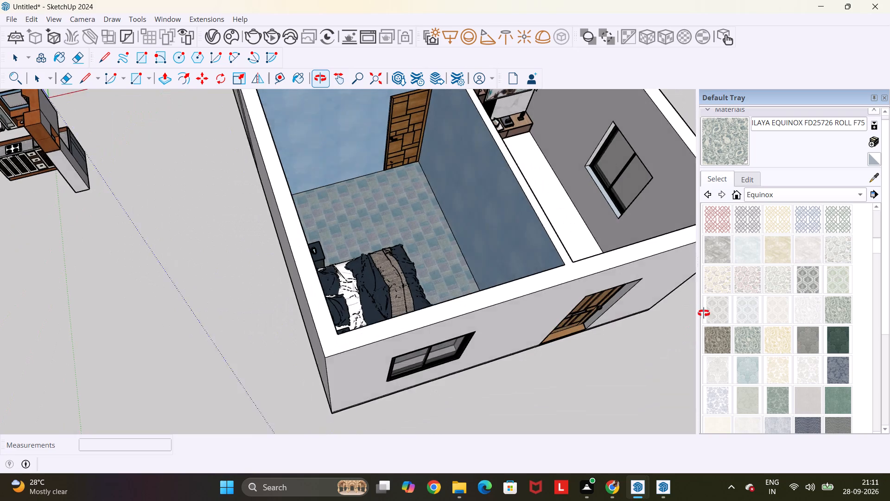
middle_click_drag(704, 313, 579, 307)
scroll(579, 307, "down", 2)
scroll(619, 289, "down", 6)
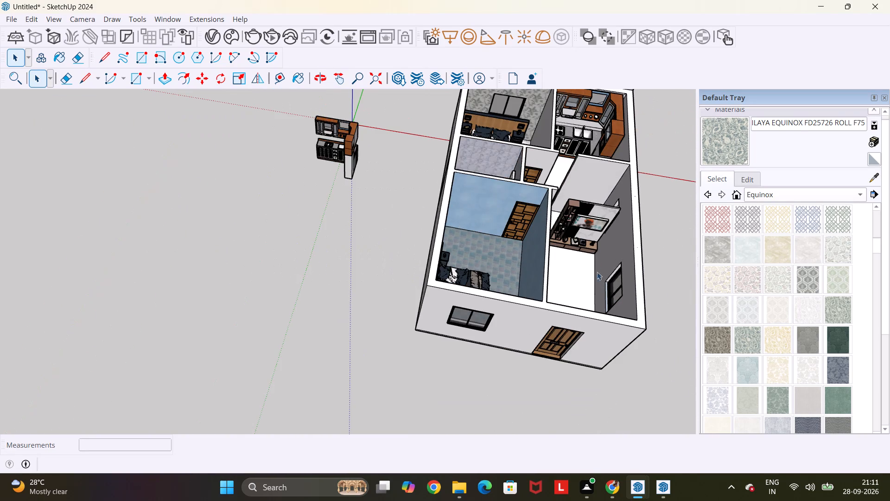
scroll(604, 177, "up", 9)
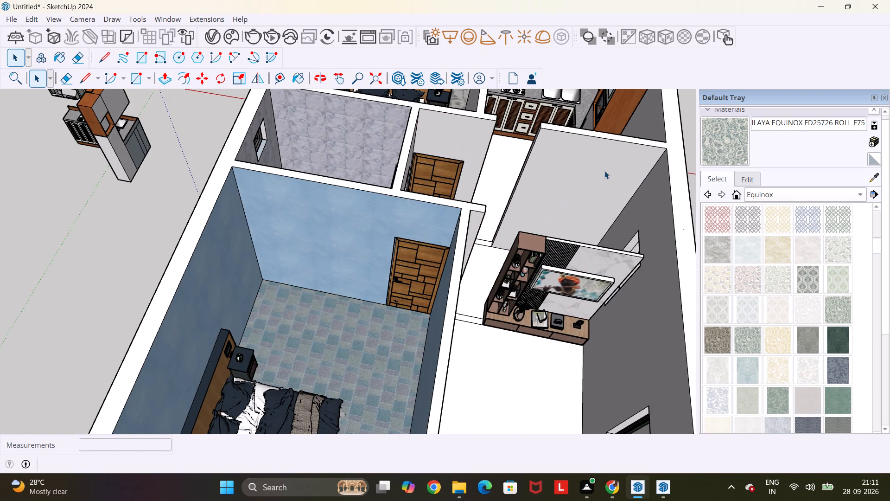
Switch to Chrome and search the 3D Warehouse models for "bedroom" in place of the kitchen cabinet search.
left_click(608, 489)
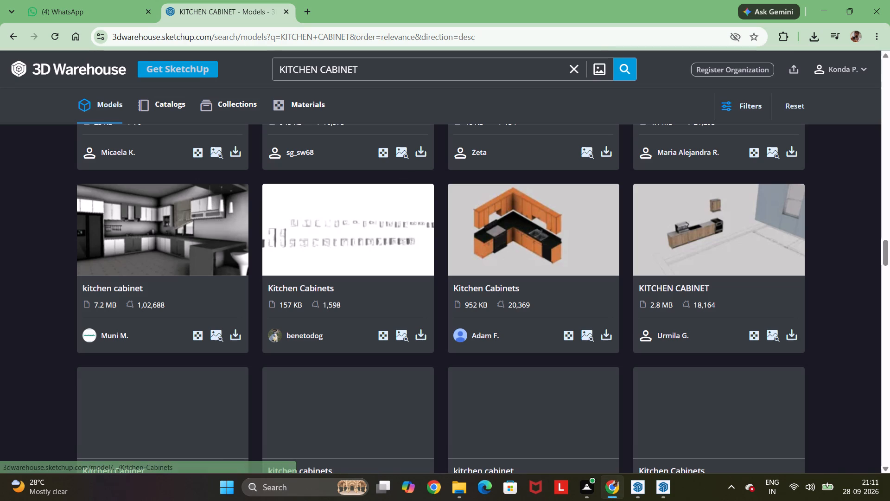
left_click_drag(377, 71, 288, 69)
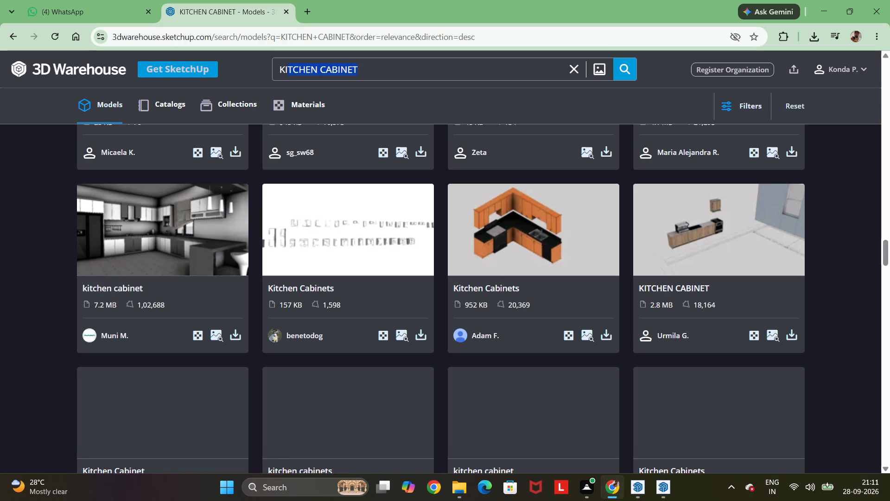
left_click_drag(288, 69, 273, 66)
key("BackSpace")
key("BackSpace")
key("BackSpace")
key("BackSpace")
key("BackSpace")
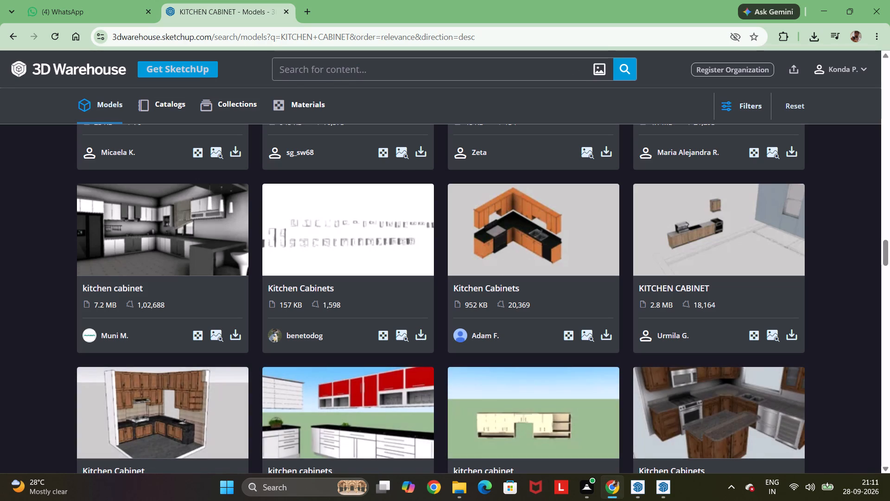
type("bedroom")
key("Return")
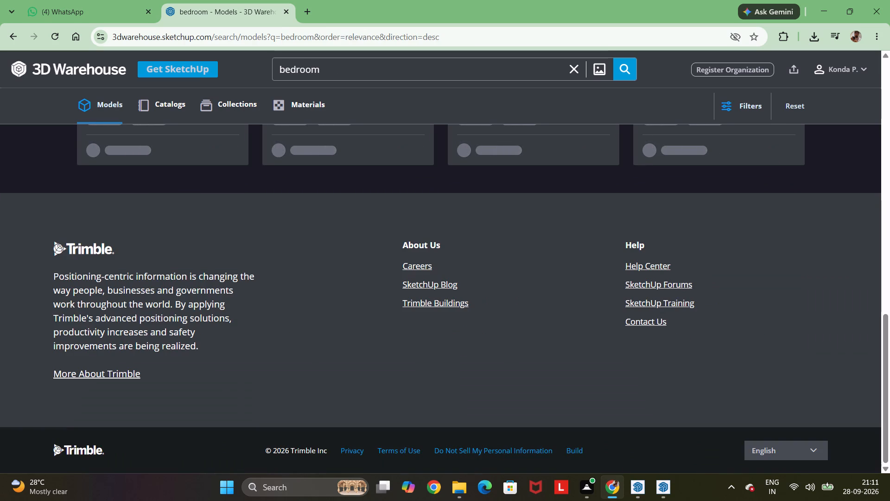
scroll(411, 181, "up", 9)
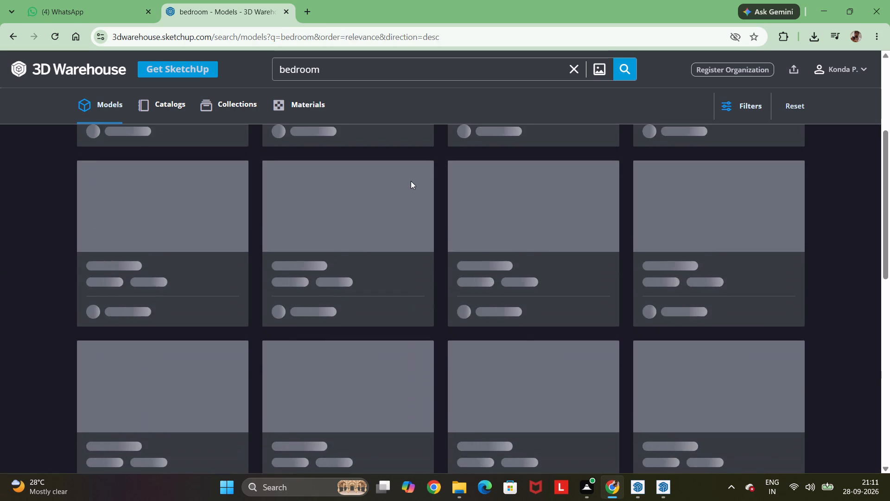
scroll(411, 181, "up", 4)
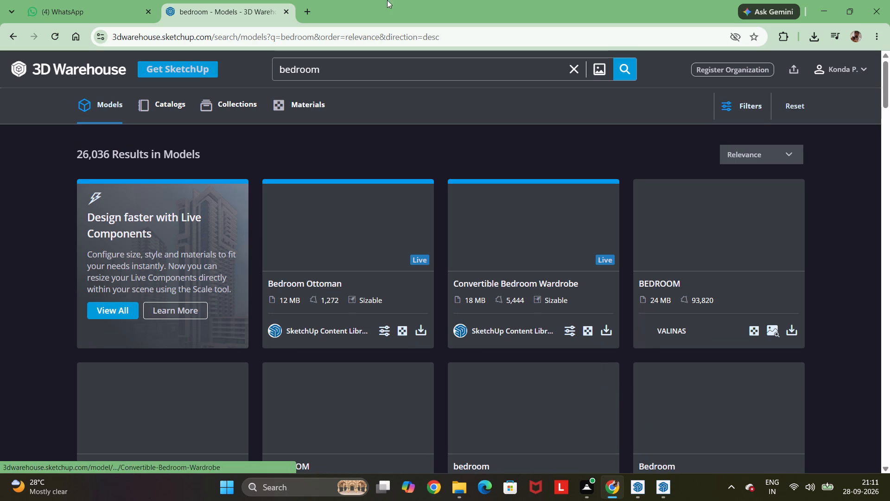
Replace the bedroom search with a 3D Warehouse model search for "wardobe".
left_click(332, 75)
key("BackSpace")
key("BackSpace")
key("BackSpace")
key("BackSpace")
key("BackSpace")
key("BackSpace")
key("BackSpace")
key("BackSpace")
key("BackSpace")
key("BackSpace")
key("BackSpace")
key("BackSpace")
key("BackSpace")
key("BackSpace")
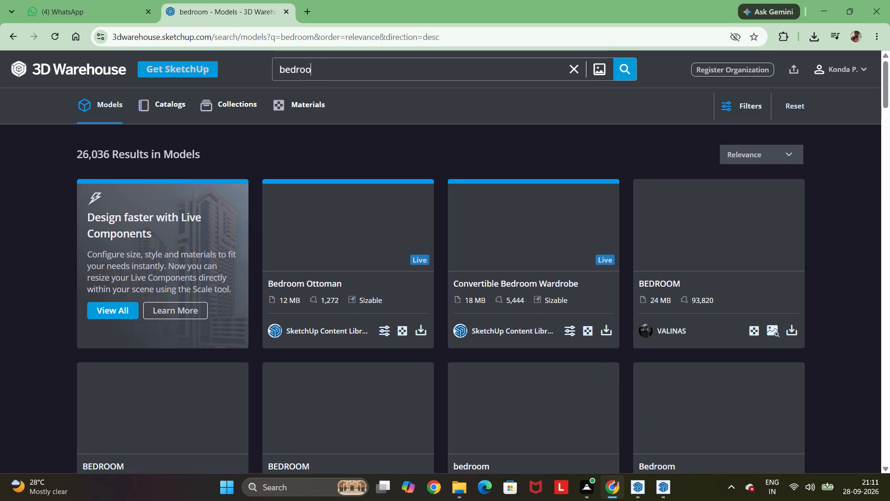
type("ward")
type("obe")
key("Return")
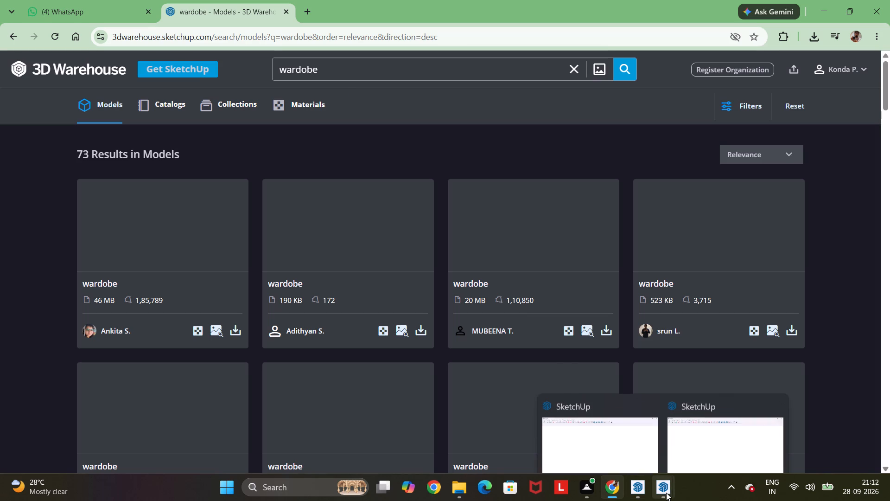
Switch to SketchUp and decline opening the locked Wall+art++traditional+4.skp and חלונות.skp files as read-only.
left_click(779, 388)
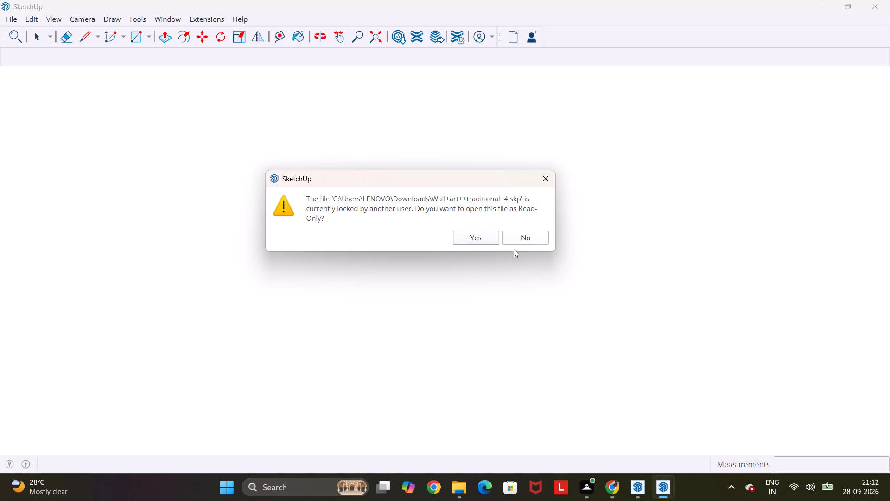
left_click(552, 245)
left_click(538, 241)
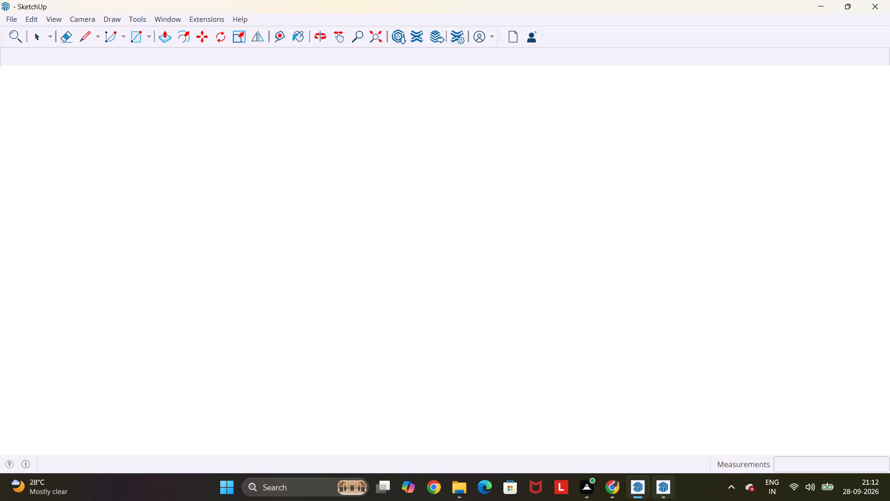
left_click(667, 433)
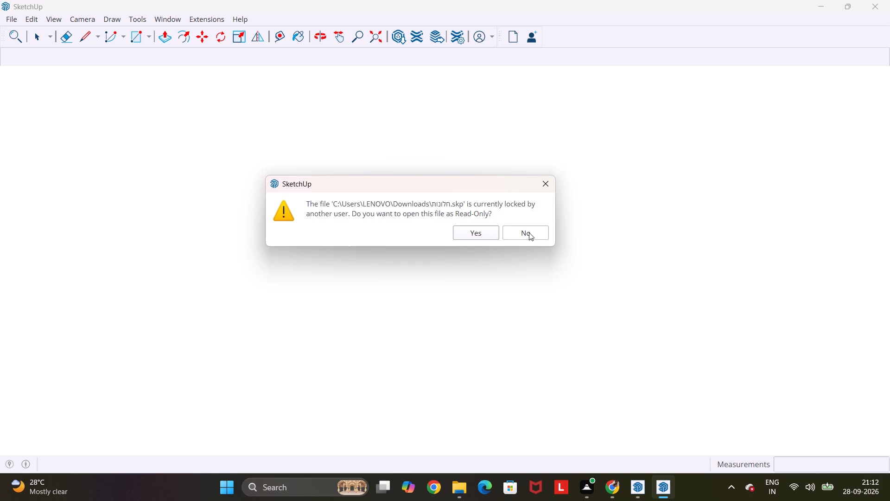
left_click(528, 232)
Close the traditional wall art and the dining table and chairs model windows.
left_click(660, 486)
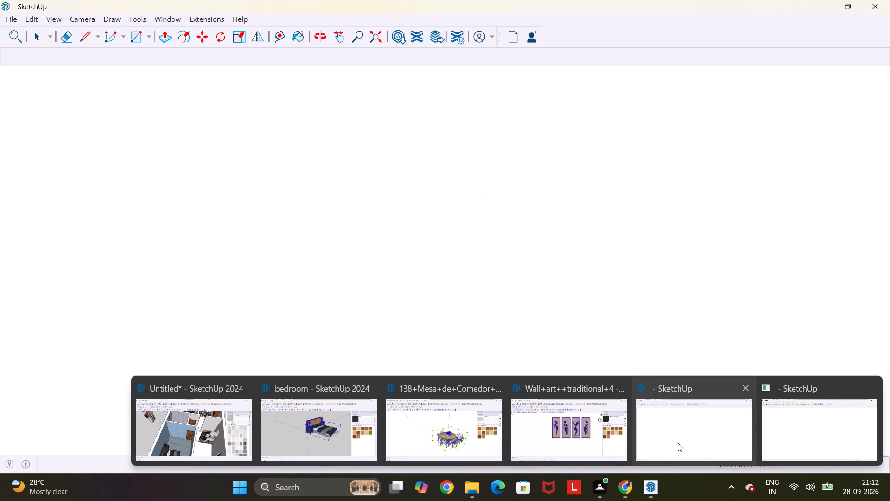
left_click(619, 390)
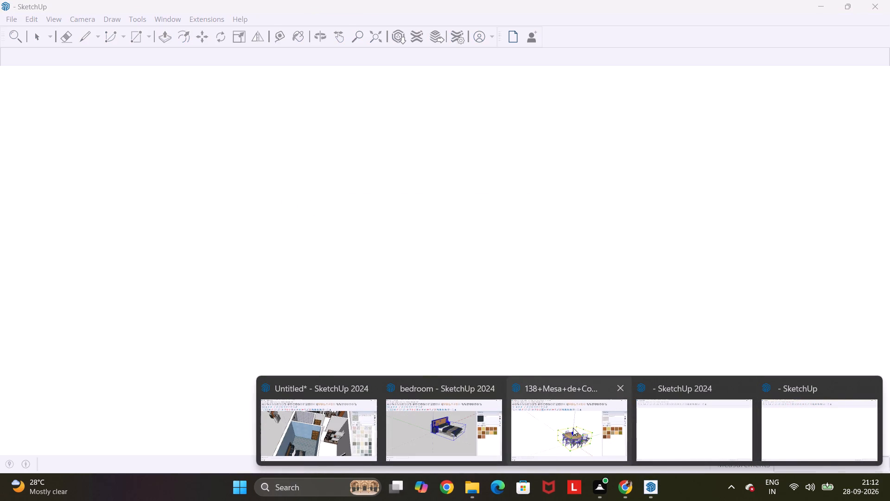
left_click(573, 428)
scroll(578, 332, "down", 4)
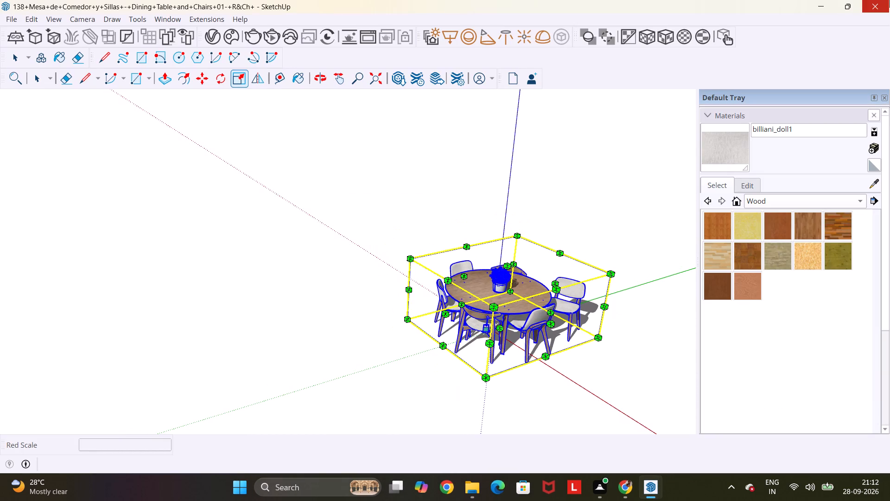
left_click(889, 0)
Bring up a blank SketchUp window and minimise it.
left_click(664, 491)
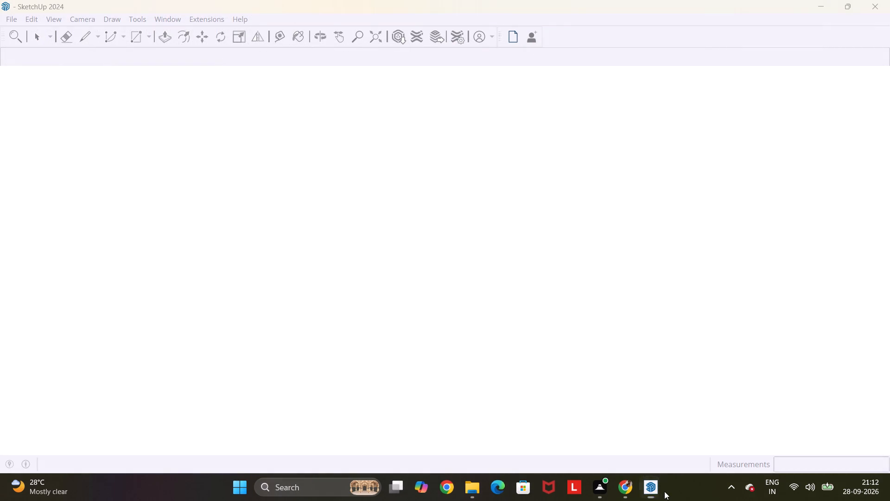
left_click(658, 488)
left_click(691, 434)
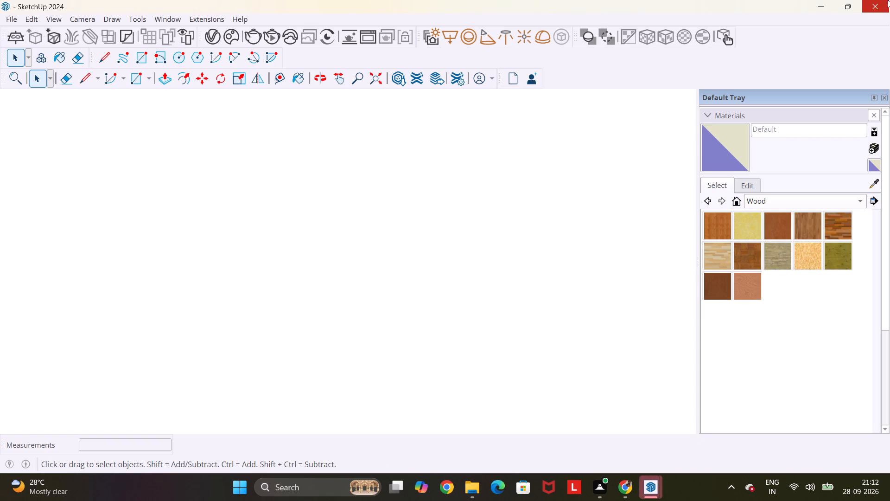
left_click(823, 0)
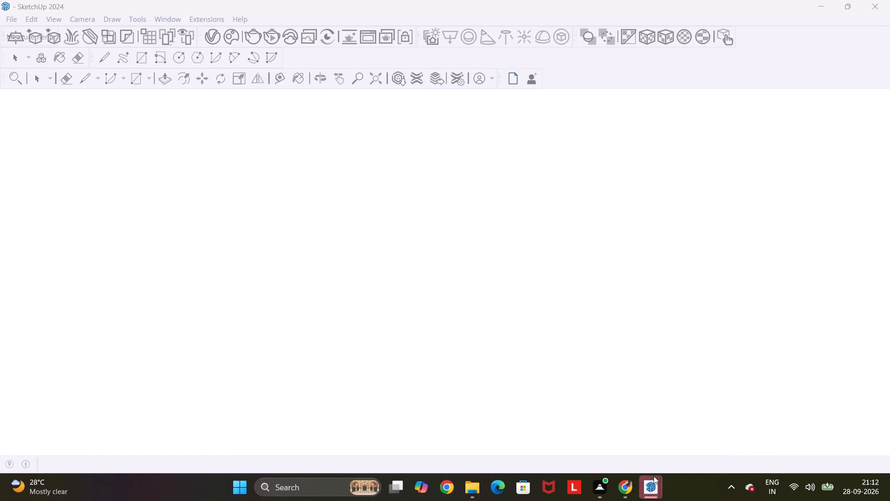
Open the Extension Manager from the update notice to view the installed extensions, and close it.
left_click(647, 488)
left_click(772, 429)
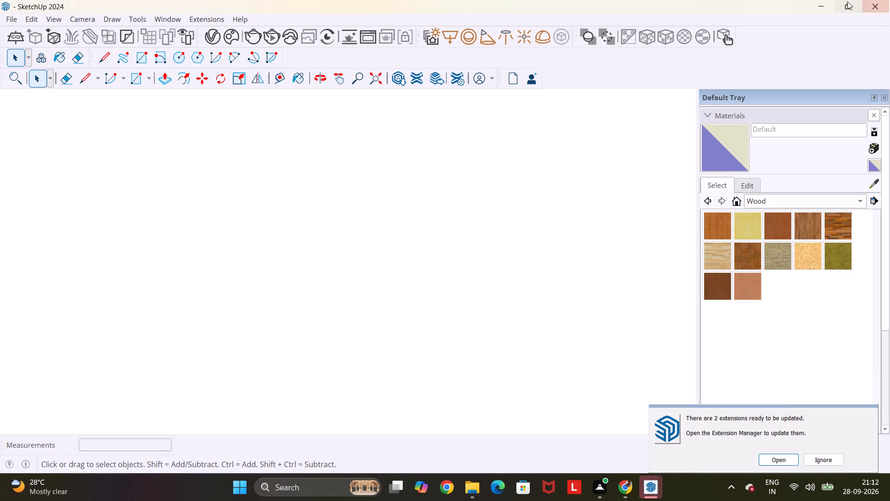
left_click(785, 459)
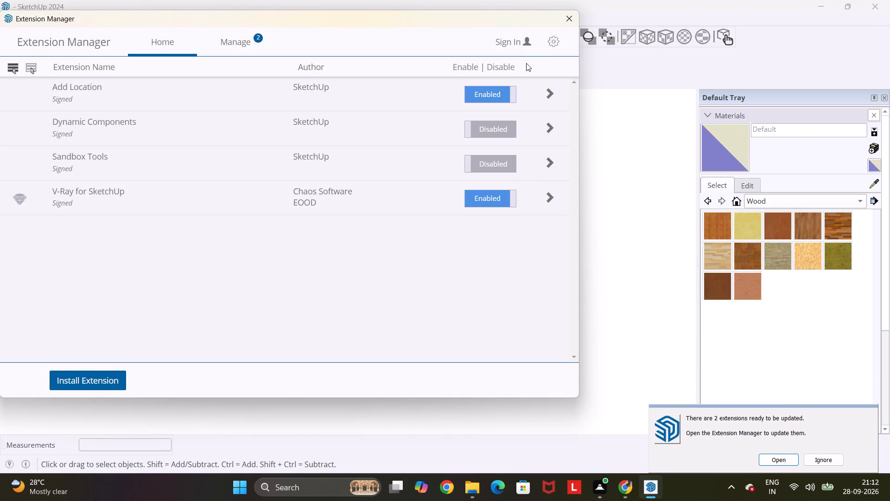
left_click(568, 19)
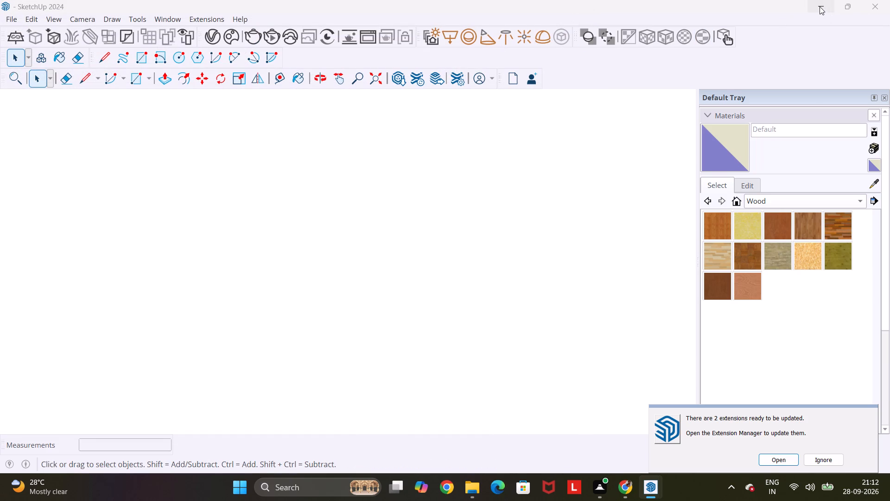
Return to the Untitled house model window and ignore the extension update notice.
left_click(647, 488)
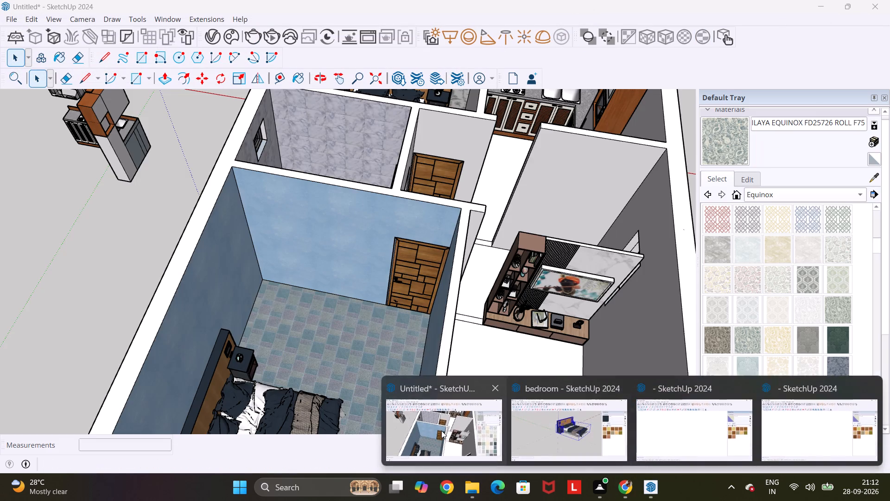
left_click(441, 430)
scroll(447, 381, "down", 4)
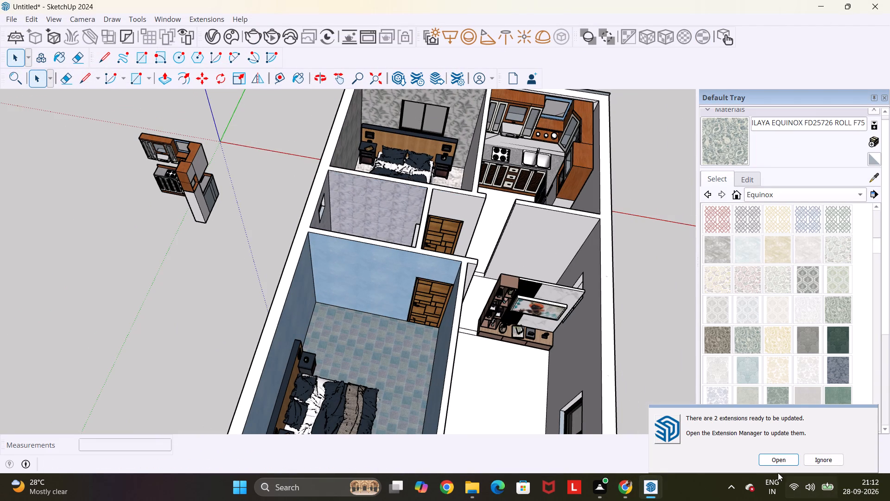
left_click(830, 465)
Bring up the remaining blank SketchUp window and minimise it to get back to the house model.
left_click(656, 491)
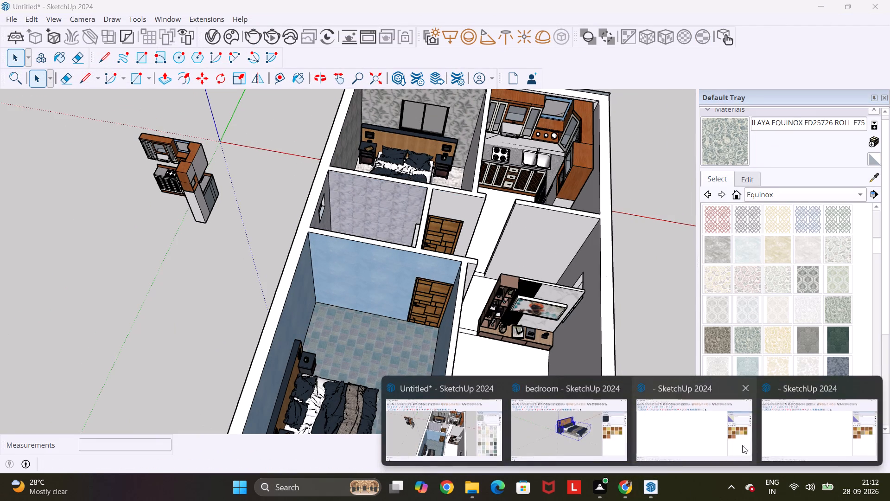
left_click(820, 434)
scroll(406, 243, "down", 6)
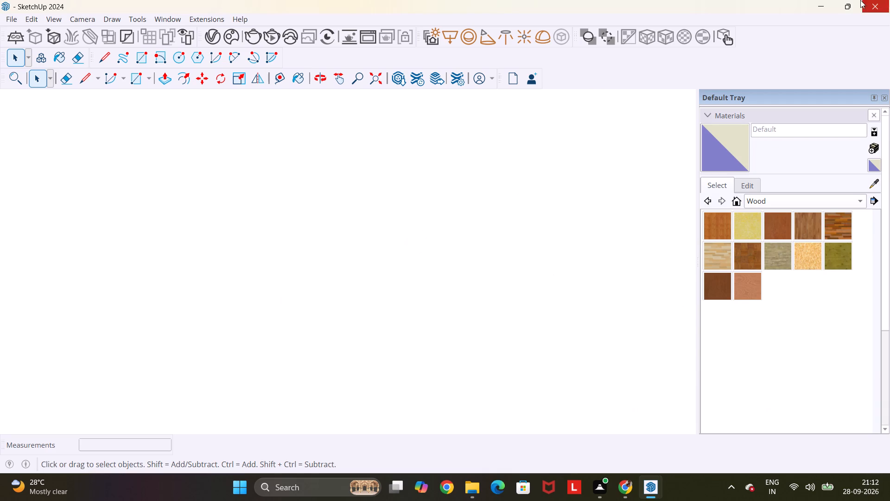
left_click(815, 3)
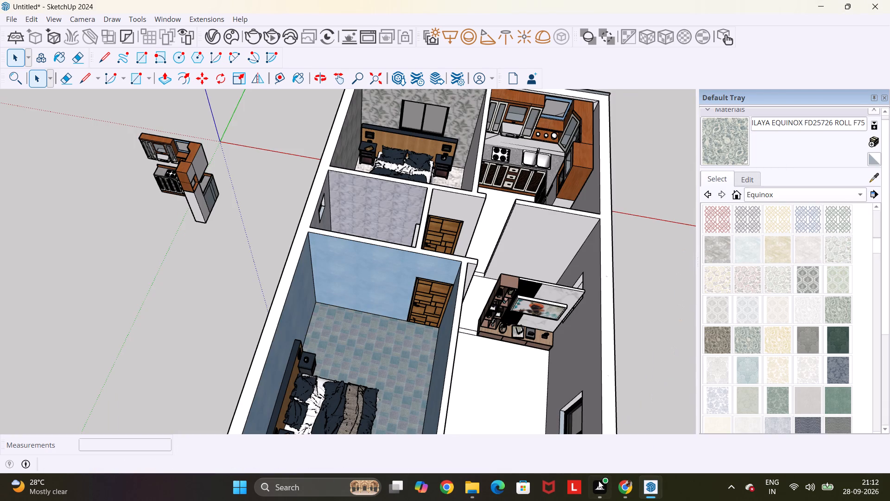
Switch to Chrome and look through the 3D Warehouse results for "wardobe" to find a wardrobe model for the bedrooms.
left_click(626, 489)
scroll(521, 360, "down", 1)
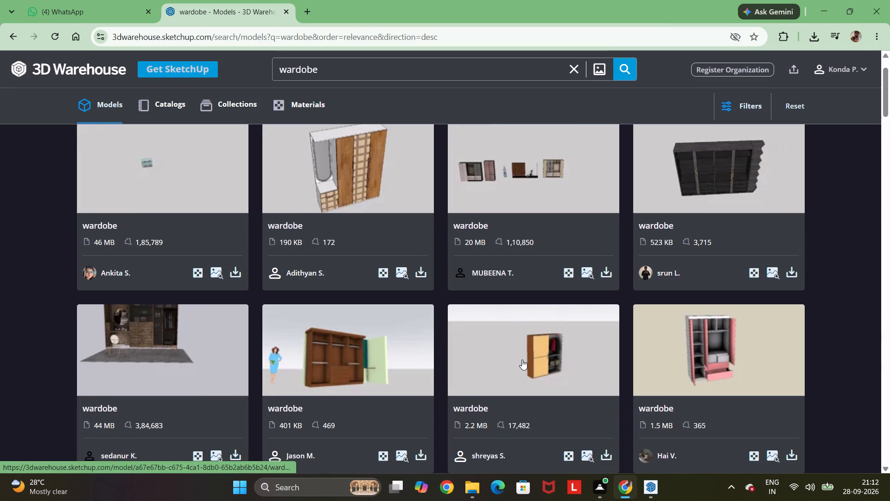
scroll(522, 360, "down", 4)
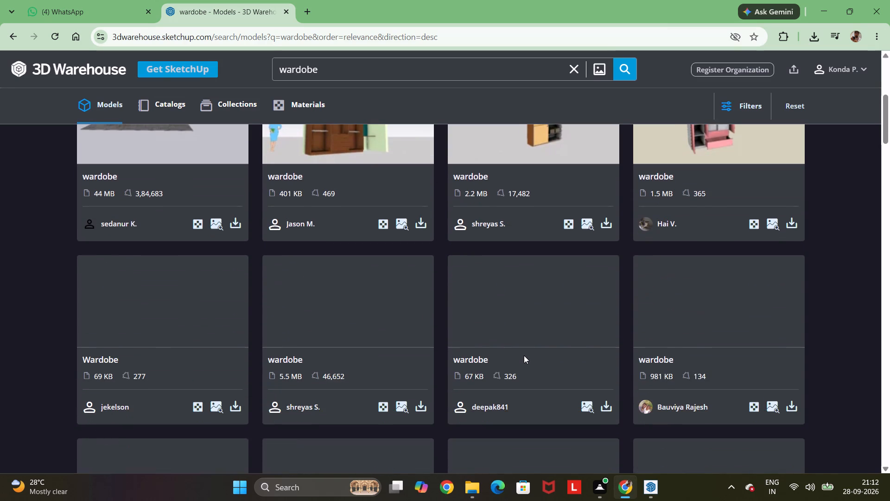
scroll(524, 355, "up", 8)
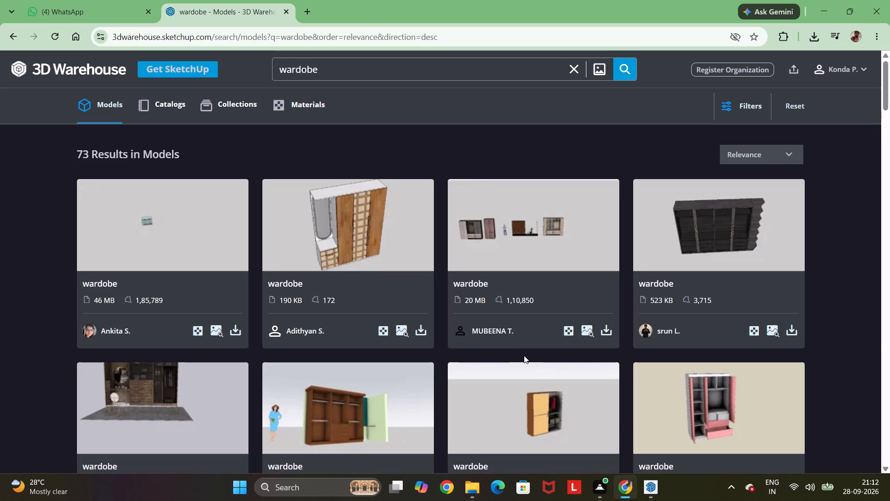
scroll(524, 355, "down", 5)
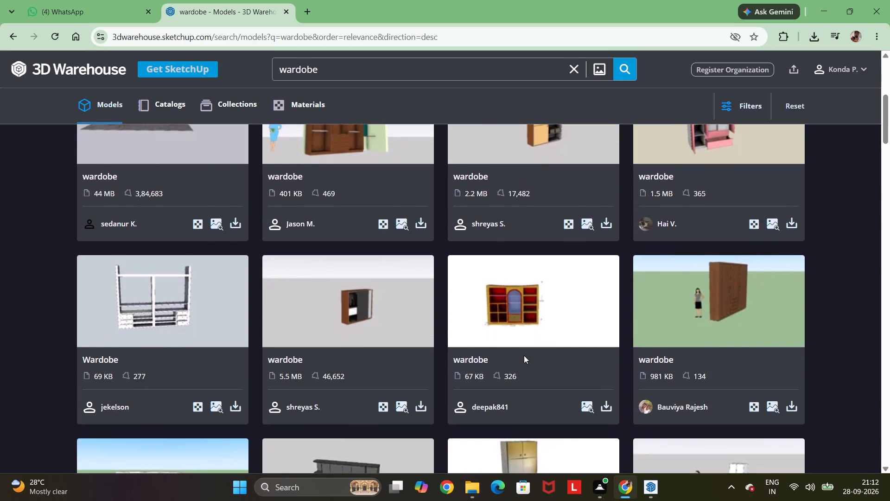
scroll(524, 355, "down", 5)
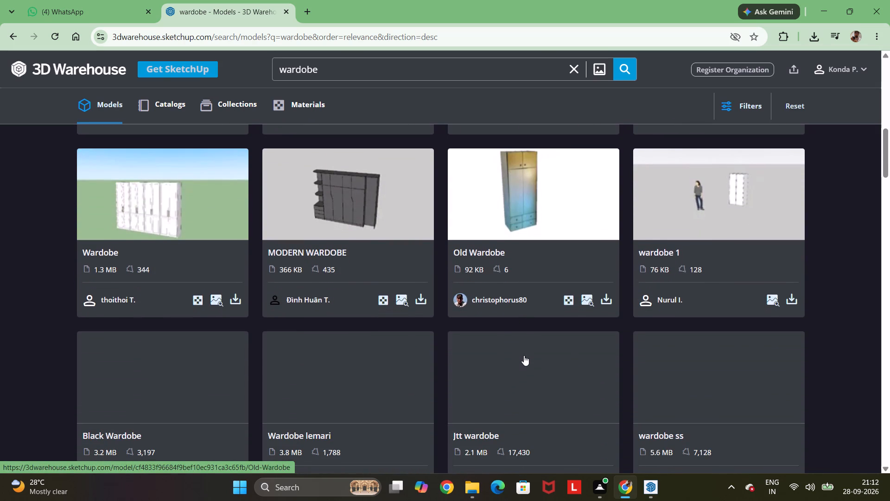
scroll(524, 355, "down", 5)
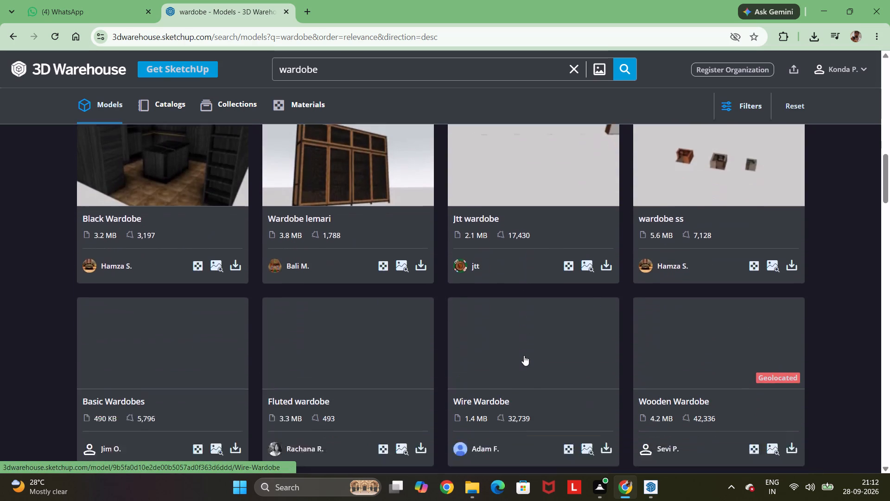
scroll(524, 355, "down", 1)
scroll(524, 355, "up", 1)
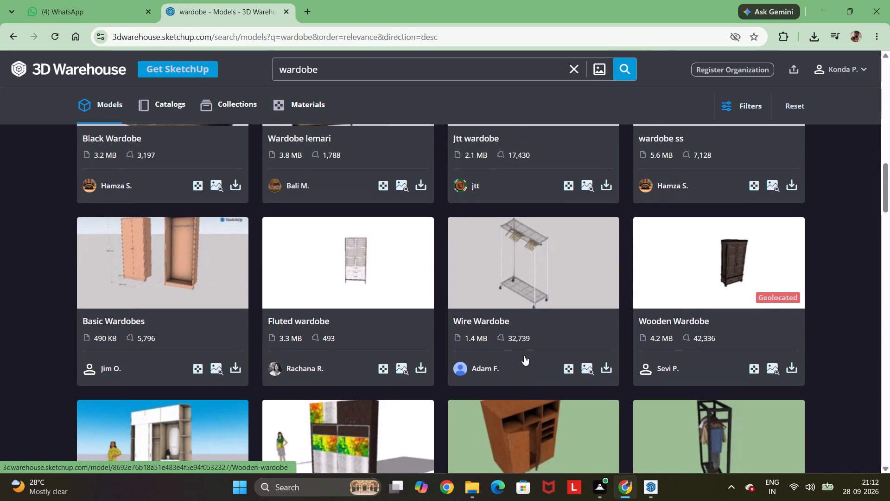
scroll(524, 355, "down", 3)
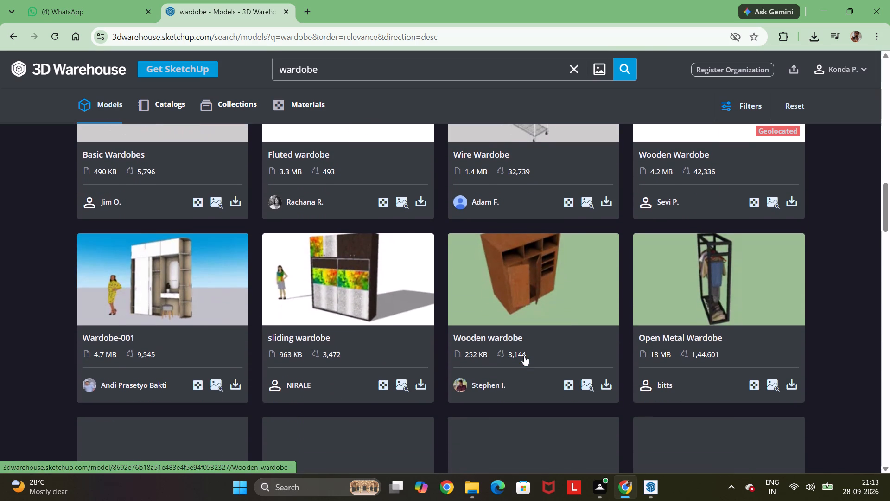
scroll(524, 355, "down", 2)
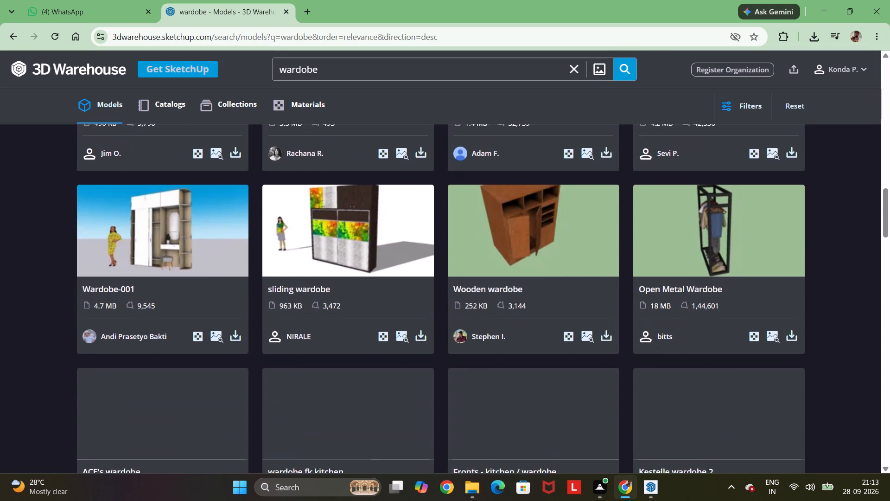
scroll(327, 279, "down", 2)
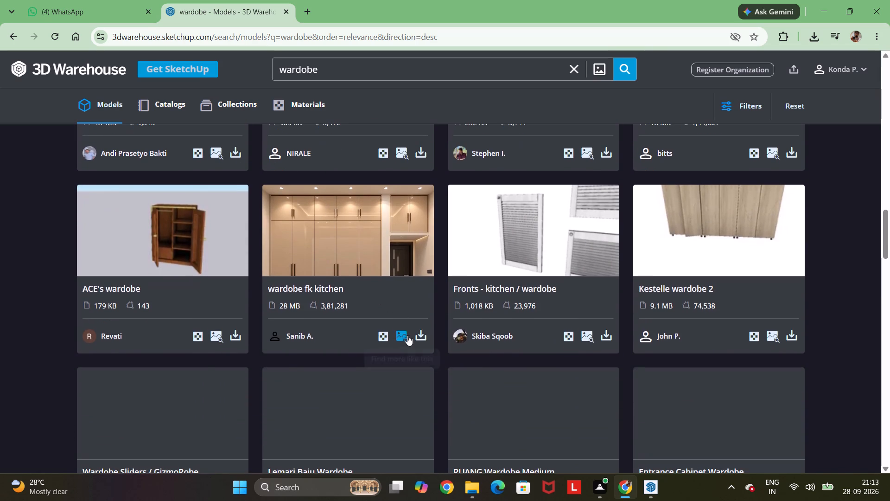
scroll(425, 337, "down", 6)
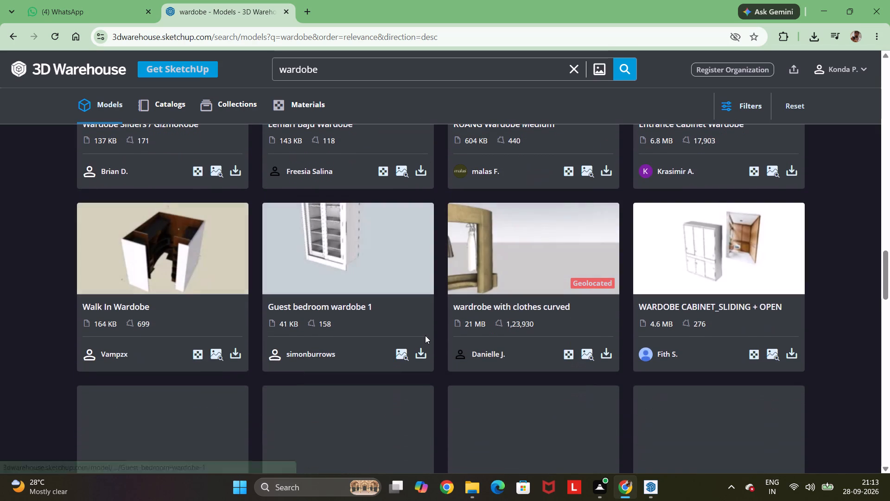
scroll(425, 335, "down", 3)
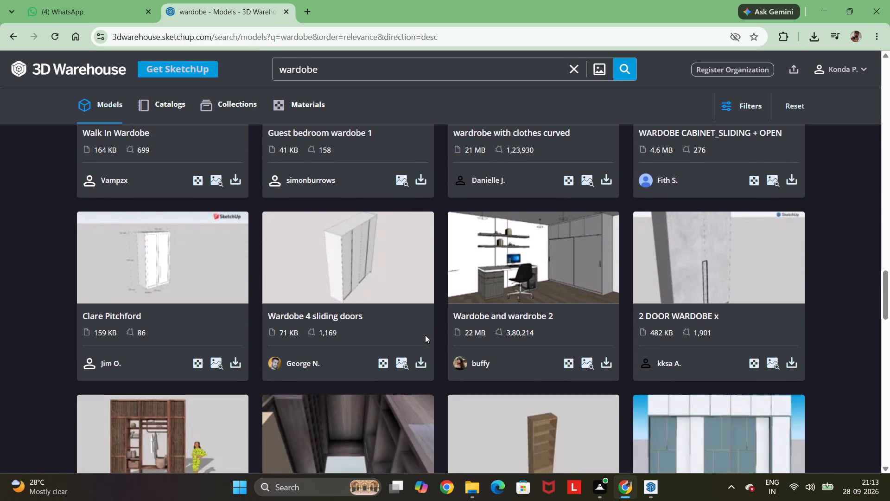
scroll(425, 335, "down", 4)
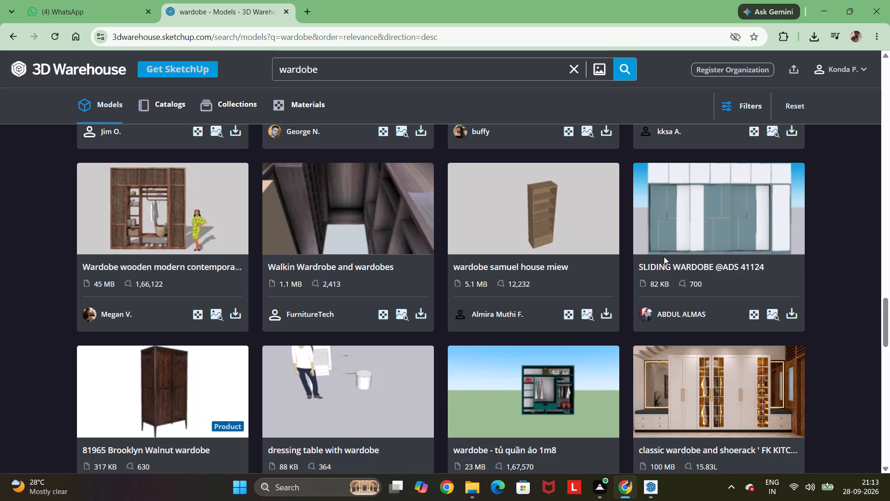
scroll(664, 257, "up", 4)
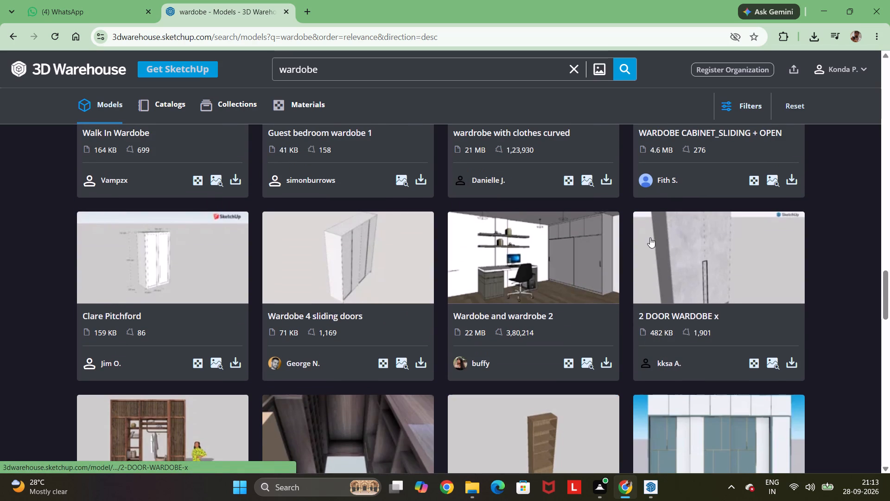
scroll(640, 239, "up", 8)
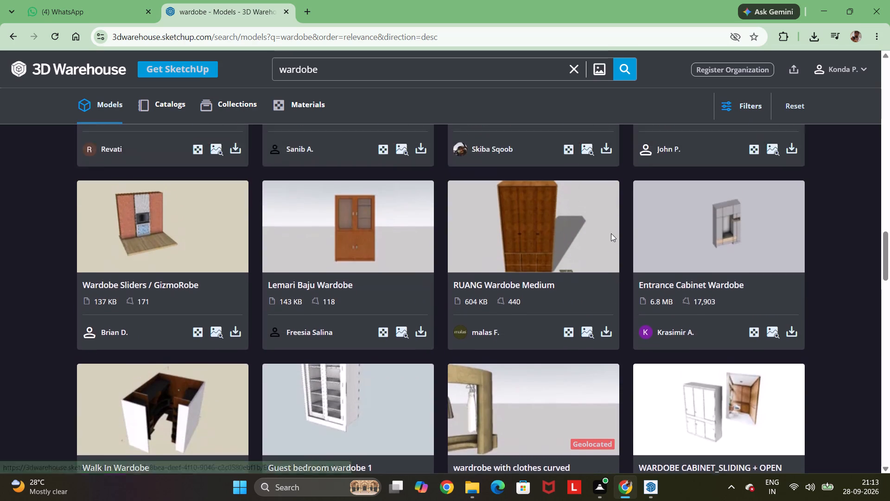
scroll(611, 233, "up", 2)
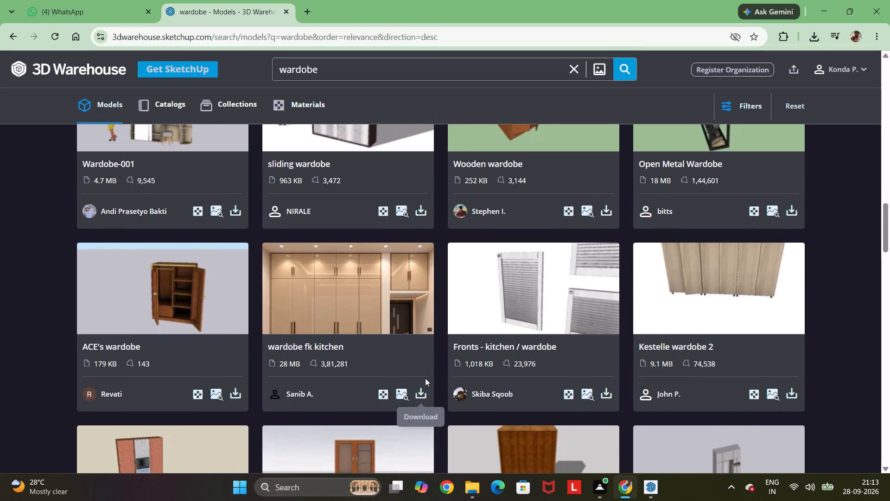
scroll(427, 266, "up", 8)
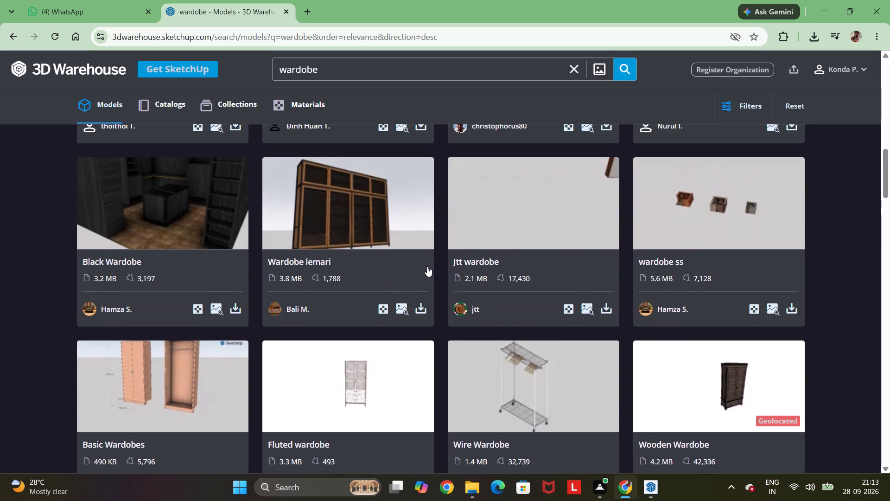
scroll(427, 266, "up", 6)
scroll(239, 380, "down", 1)
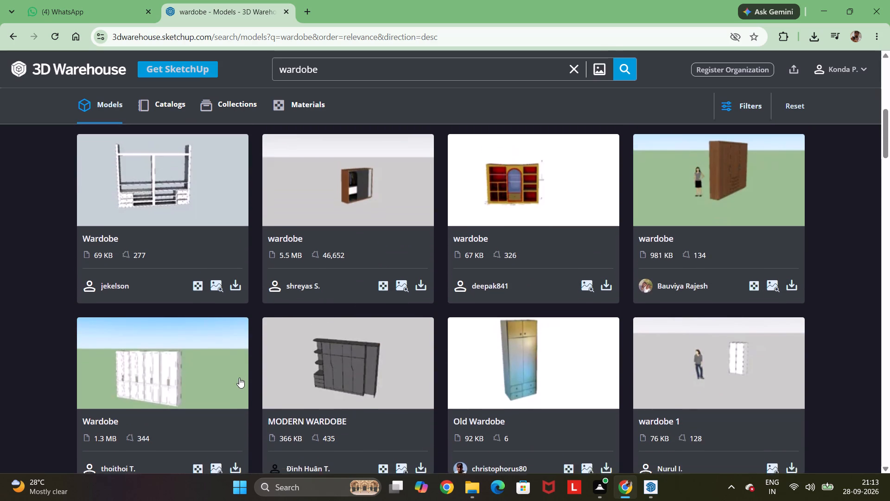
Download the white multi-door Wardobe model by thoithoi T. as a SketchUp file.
left_click(236, 417)
left_click(285, 316)
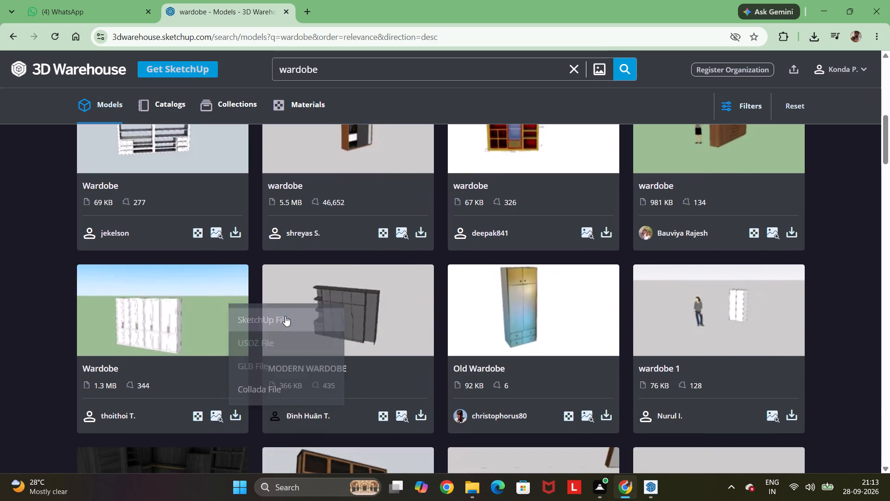
Examine the remaining "wardobe" results to the end of the page for other wardrobe options and load more models.
scroll(285, 316, "down", 5)
scroll(470, 268, "down", 8)
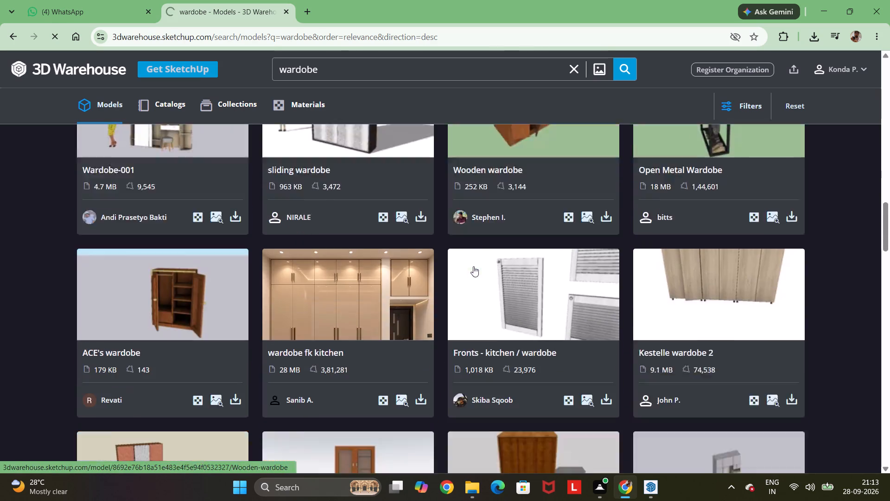
scroll(473, 266, "down", 20)
scroll(473, 266, "down", 2)
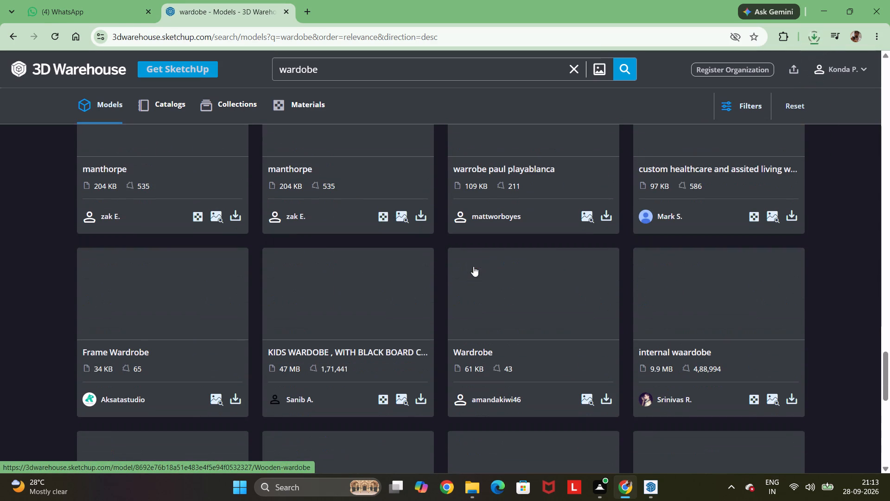
scroll(473, 266, "up", 3)
scroll(473, 266, "down", 3)
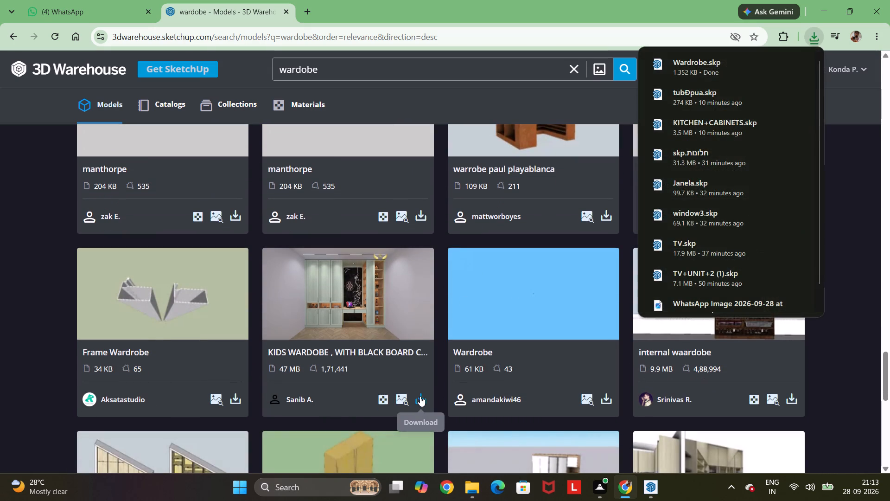
scroll(461, 310, "down", 3)
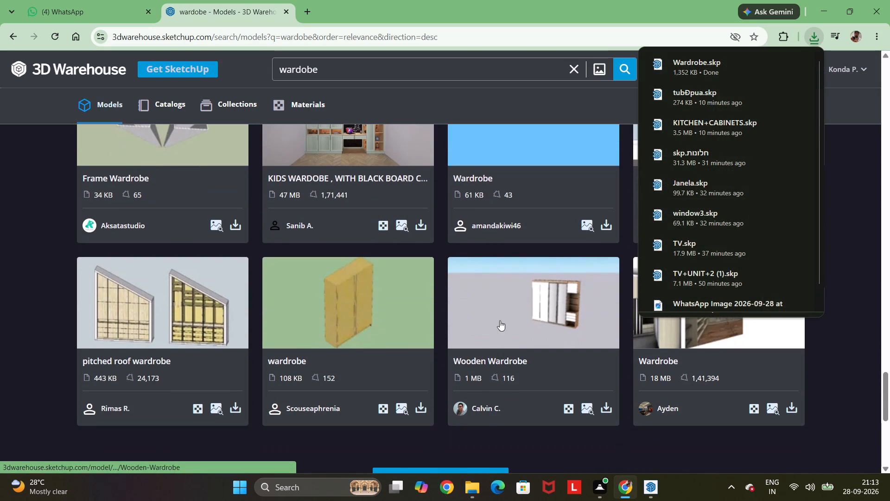
scroll(499, 321, "down", 3)
left_click(468, 308)
scroll(744, 208, "up", 3)
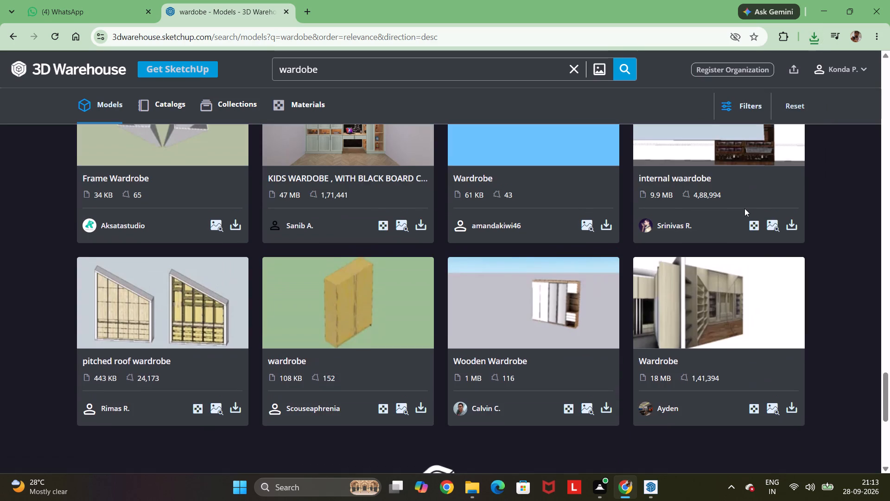
Open the downloaded Wardrobe.skp from the Downloads folder in File Explorer.
left_click(477, 493)
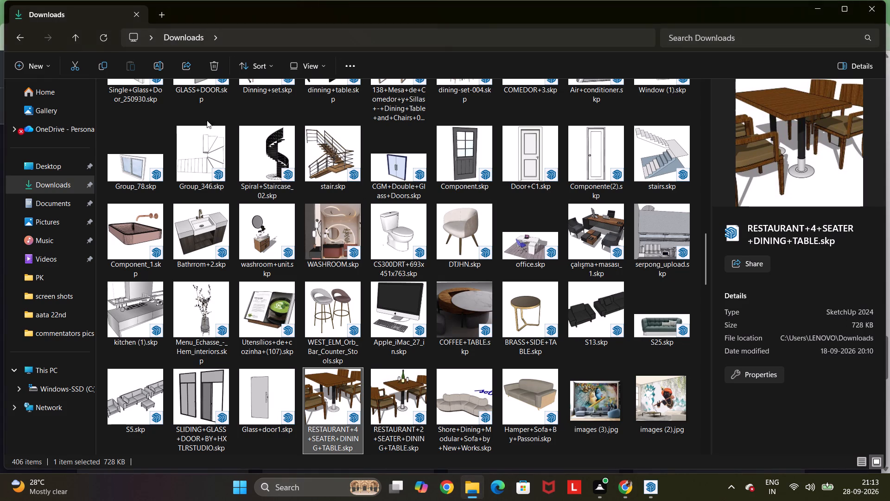
left_click(102, 32)
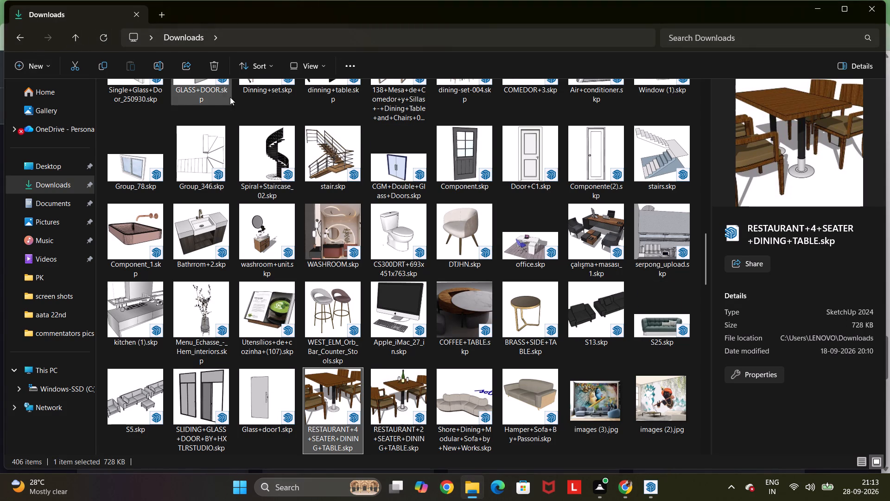
scroll(231, 107, "up", 14)
right_click(124, 120)
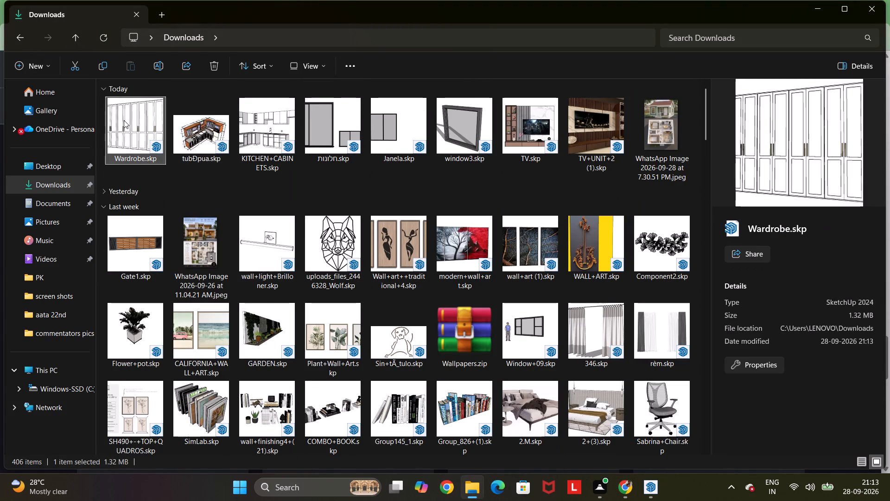
left_click(147, 165)
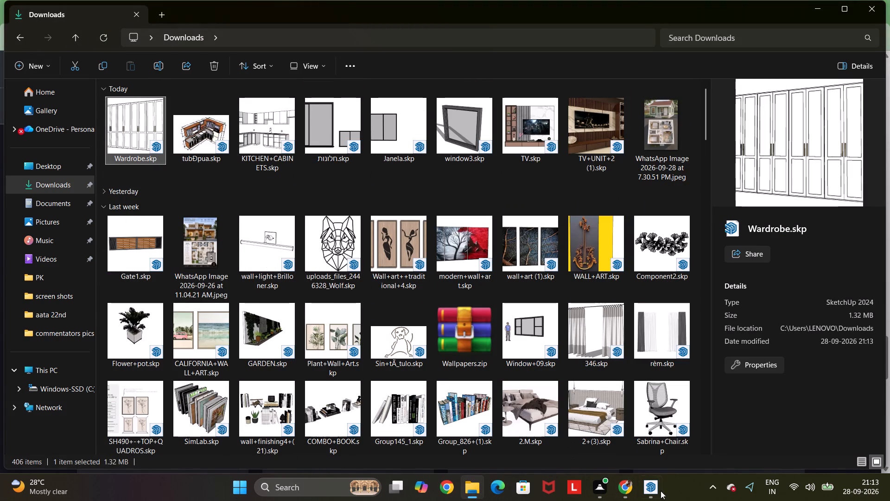
Close the two blank SketchUp windows.
left_click(655, 491)
left_click(714, 421)
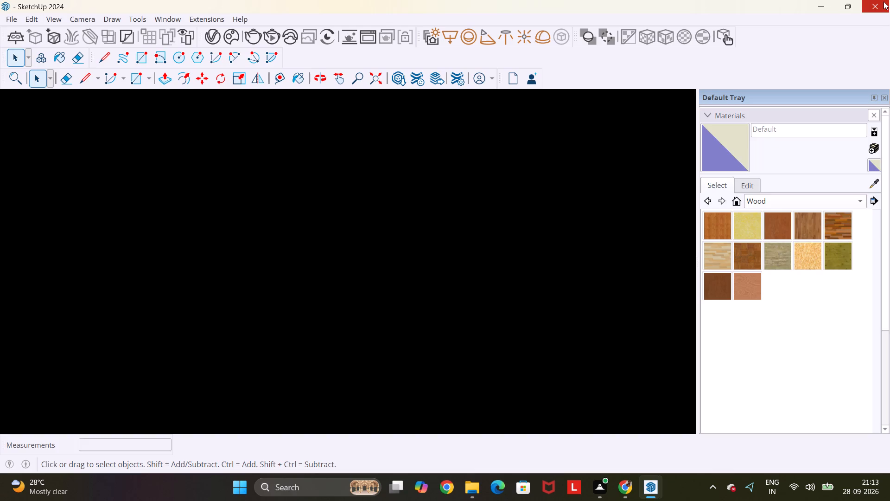
left_click(884, 1)
left_click(659, 487)
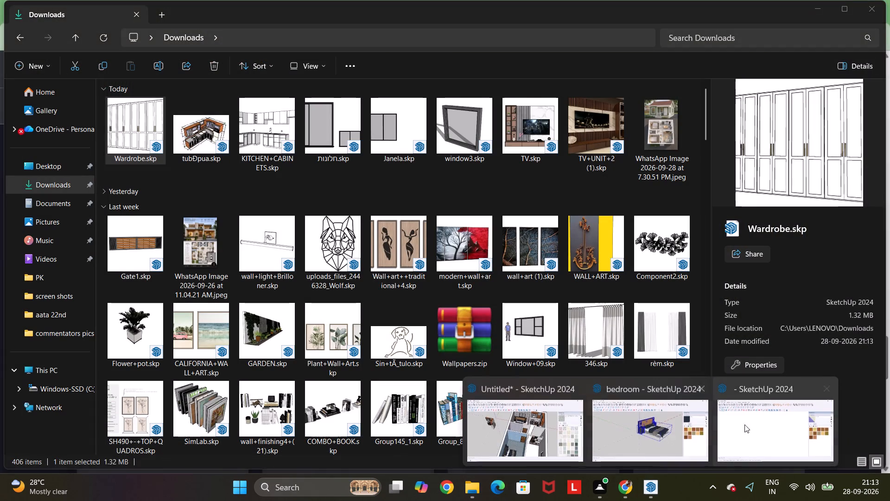
scroll(761, 414, "up", 1)
left_click(765, 412)
left_click(874, 0)
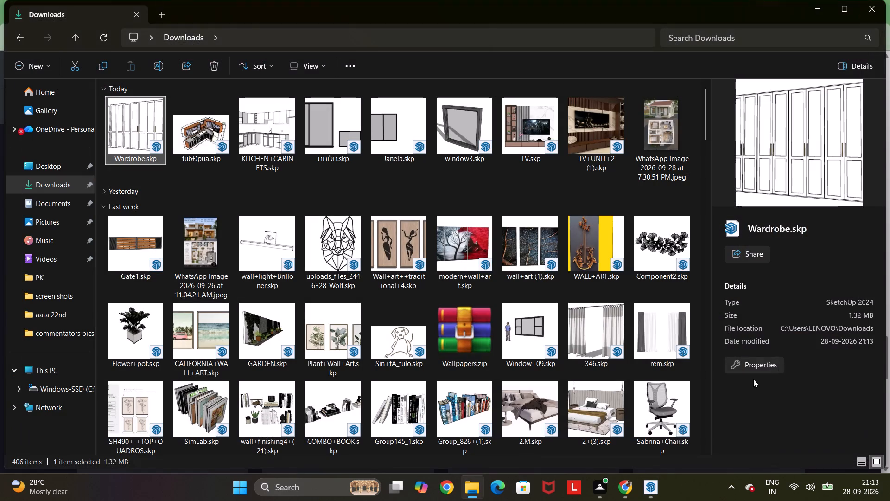
Close the bedroom model's SketchUp window.
left_click(660, 492)
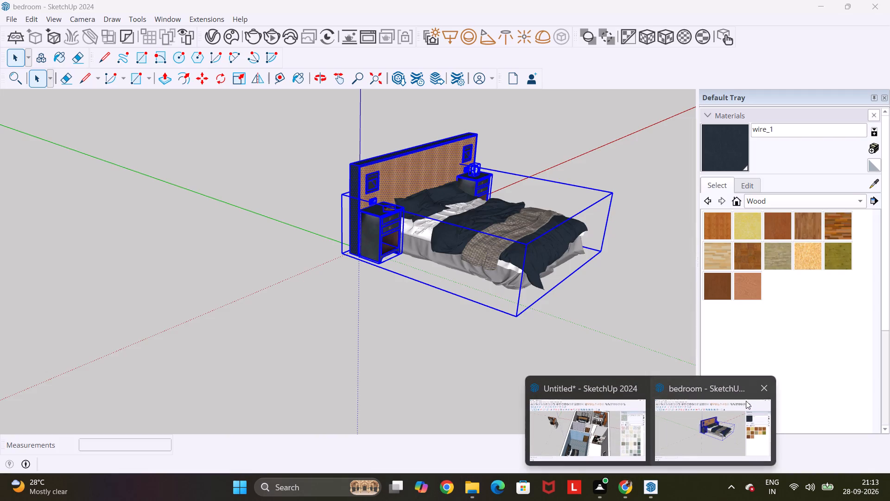
left_click(761, 385)
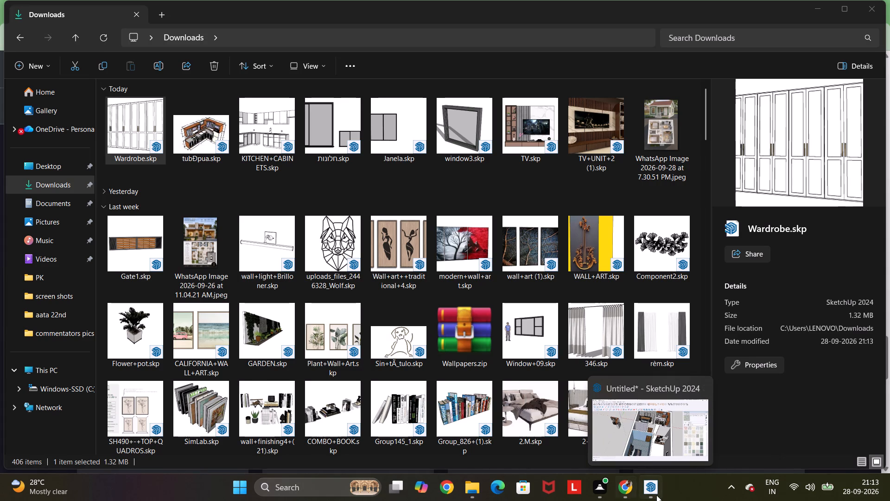
Return to the Untitled house model window to view the bedrooms.
left_click(657, 494)
scroll(475, 337, "down", 5)
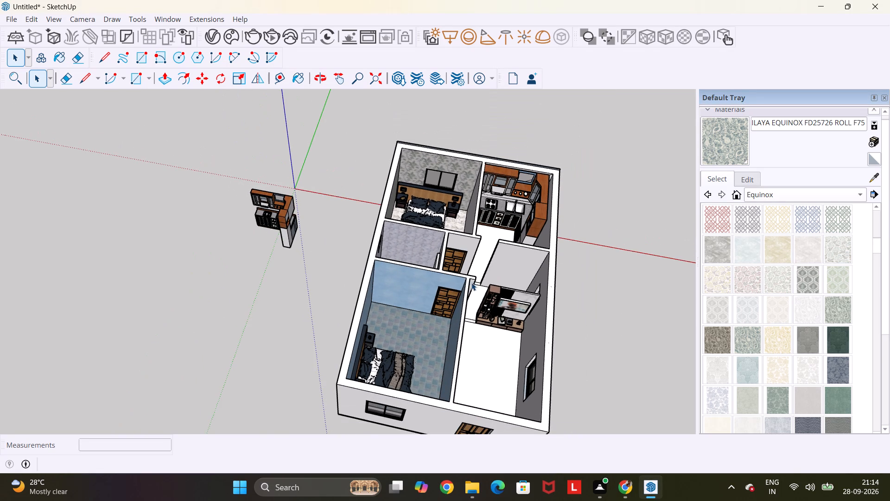
middle_click_drag(491, 208, 224, 210)
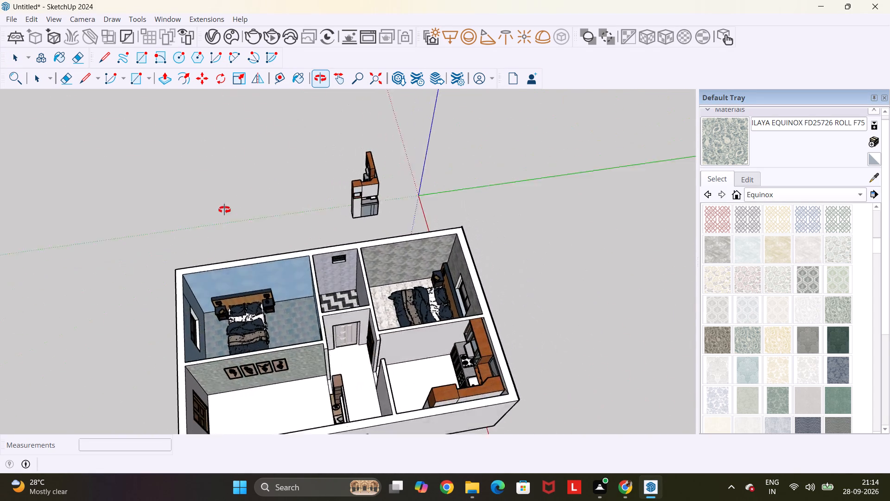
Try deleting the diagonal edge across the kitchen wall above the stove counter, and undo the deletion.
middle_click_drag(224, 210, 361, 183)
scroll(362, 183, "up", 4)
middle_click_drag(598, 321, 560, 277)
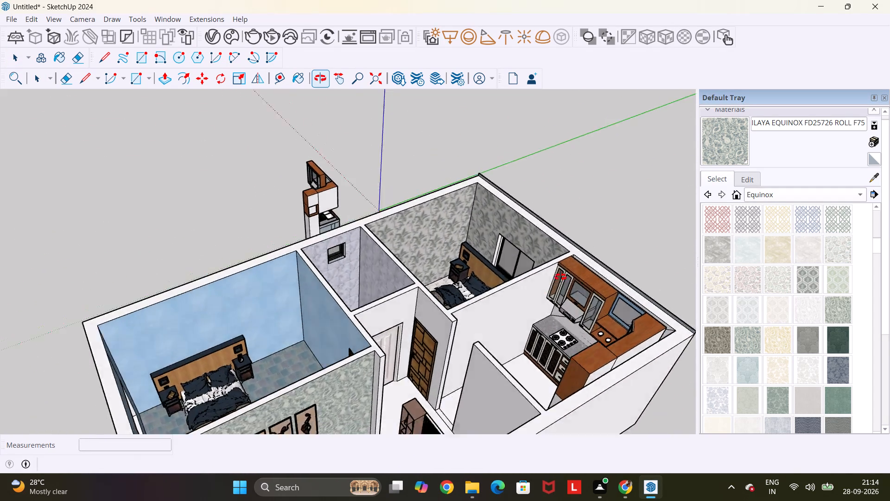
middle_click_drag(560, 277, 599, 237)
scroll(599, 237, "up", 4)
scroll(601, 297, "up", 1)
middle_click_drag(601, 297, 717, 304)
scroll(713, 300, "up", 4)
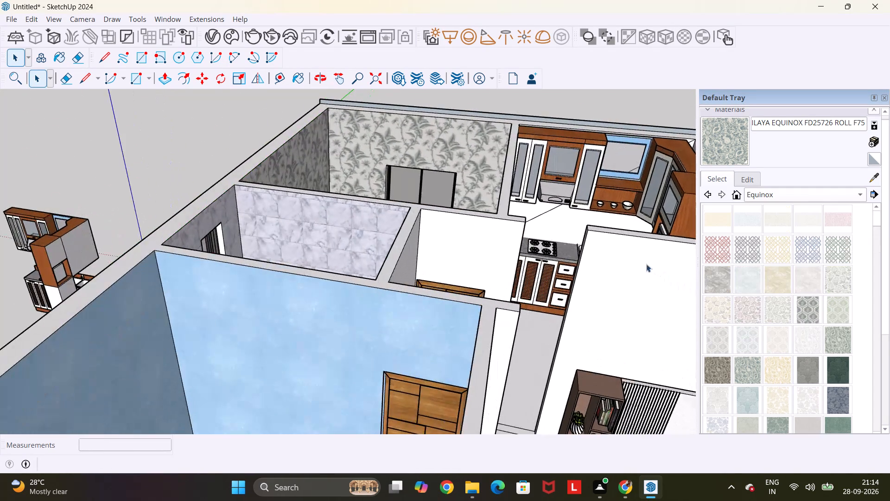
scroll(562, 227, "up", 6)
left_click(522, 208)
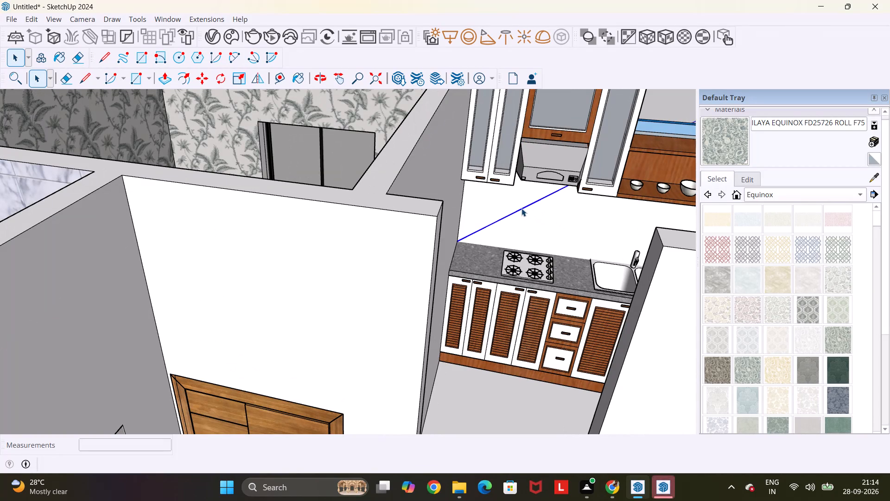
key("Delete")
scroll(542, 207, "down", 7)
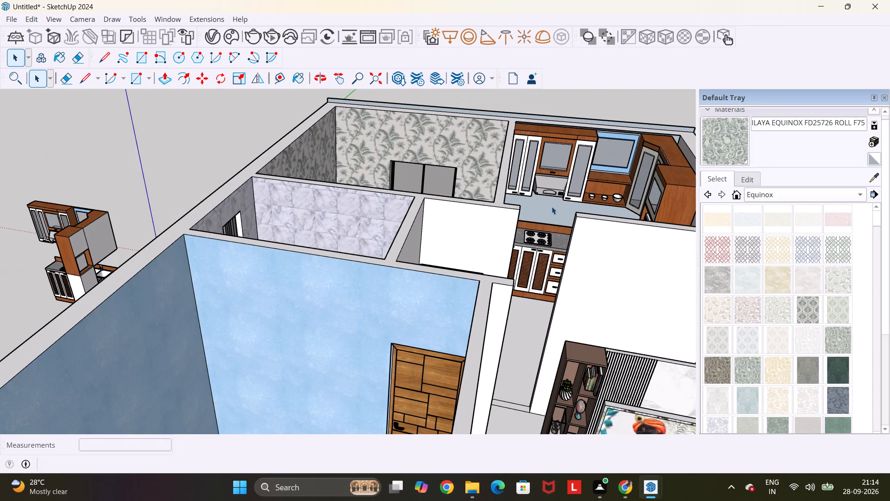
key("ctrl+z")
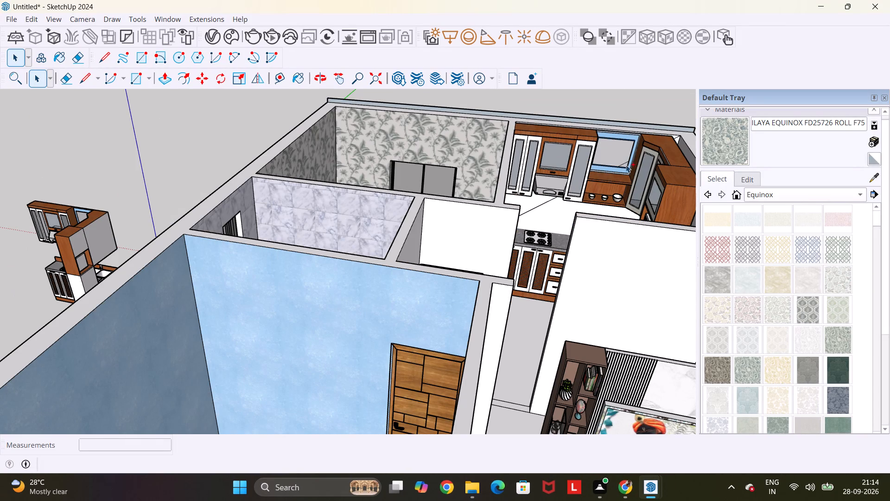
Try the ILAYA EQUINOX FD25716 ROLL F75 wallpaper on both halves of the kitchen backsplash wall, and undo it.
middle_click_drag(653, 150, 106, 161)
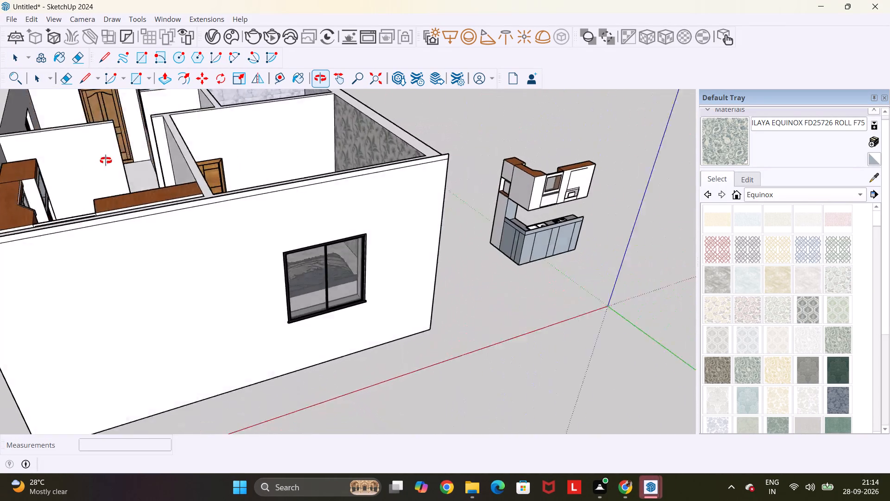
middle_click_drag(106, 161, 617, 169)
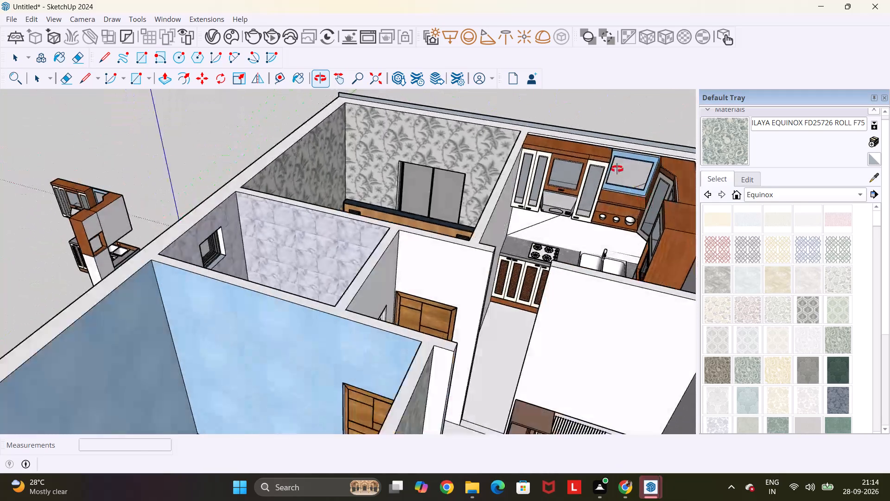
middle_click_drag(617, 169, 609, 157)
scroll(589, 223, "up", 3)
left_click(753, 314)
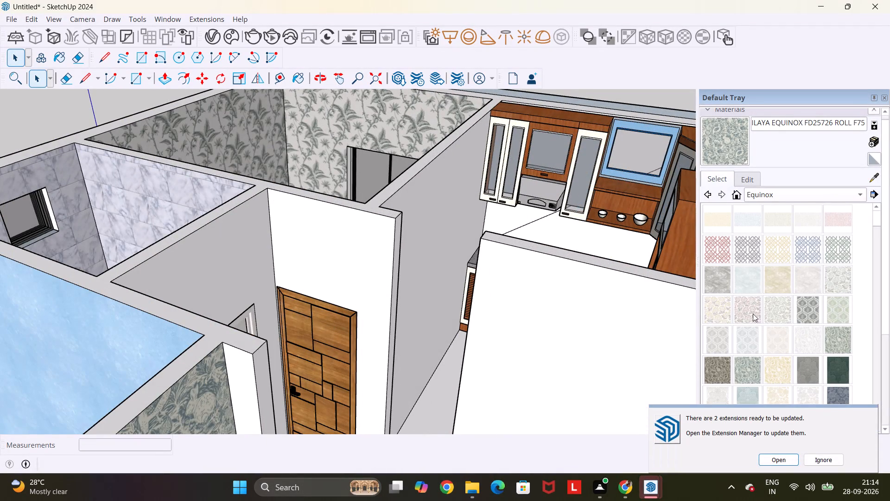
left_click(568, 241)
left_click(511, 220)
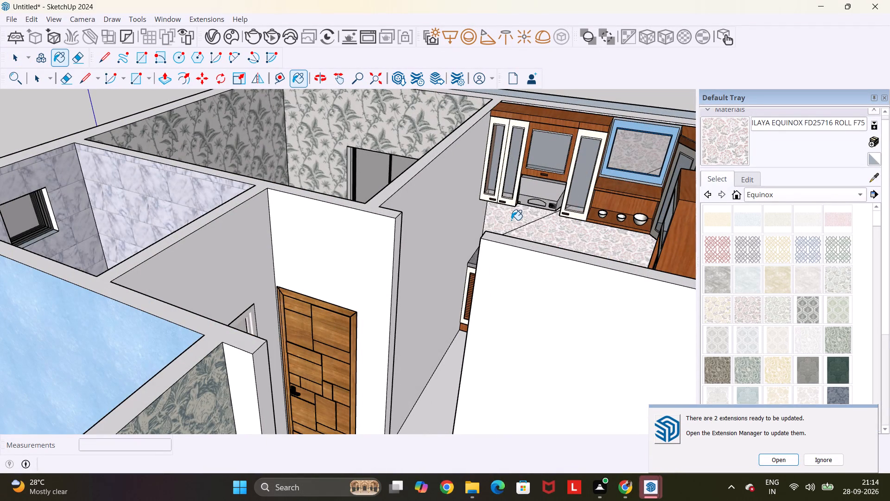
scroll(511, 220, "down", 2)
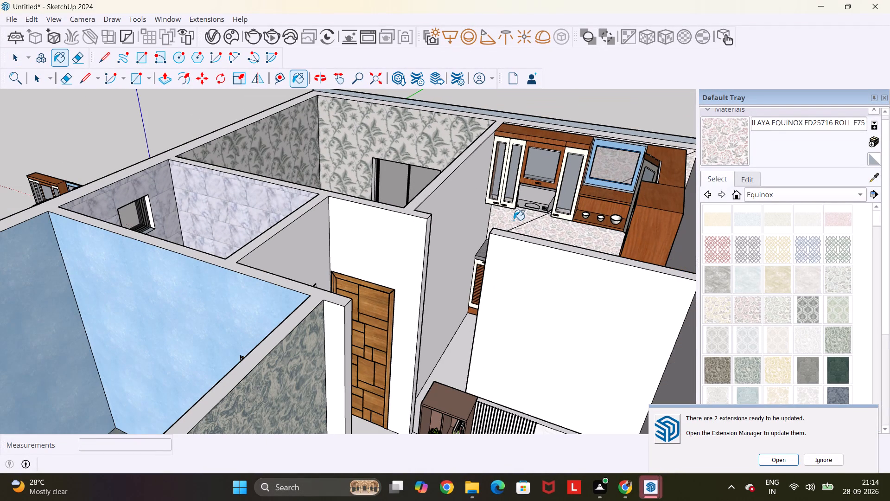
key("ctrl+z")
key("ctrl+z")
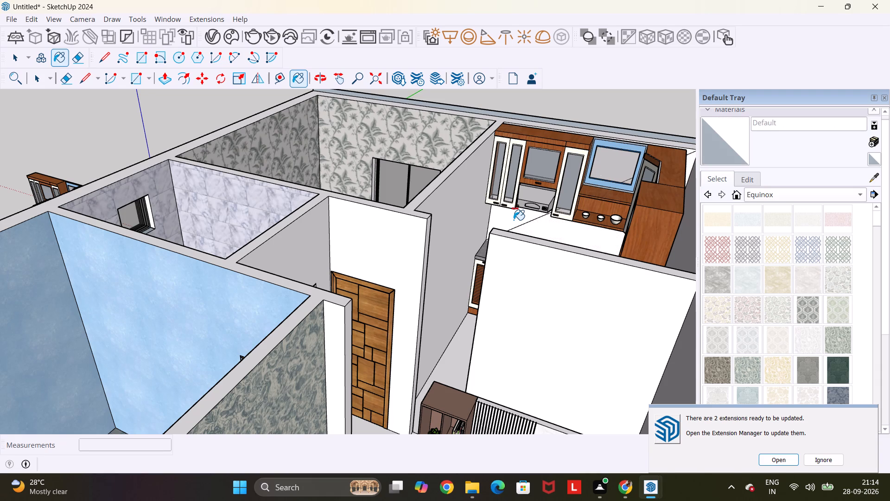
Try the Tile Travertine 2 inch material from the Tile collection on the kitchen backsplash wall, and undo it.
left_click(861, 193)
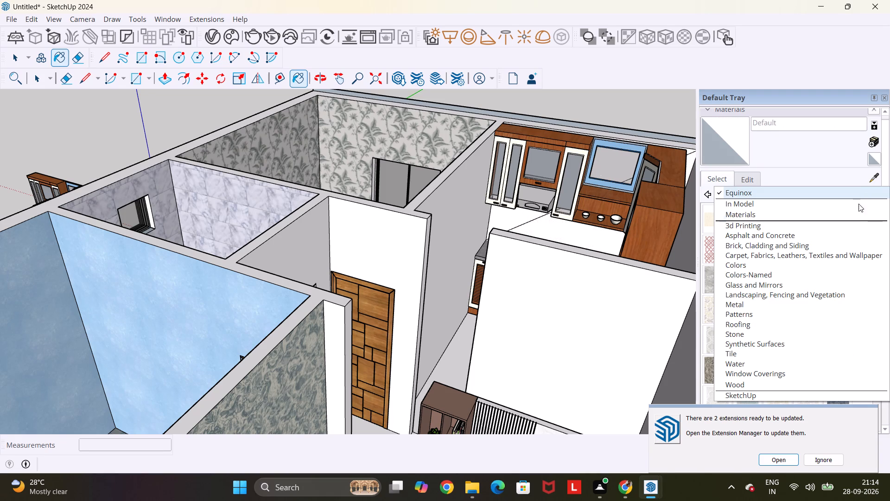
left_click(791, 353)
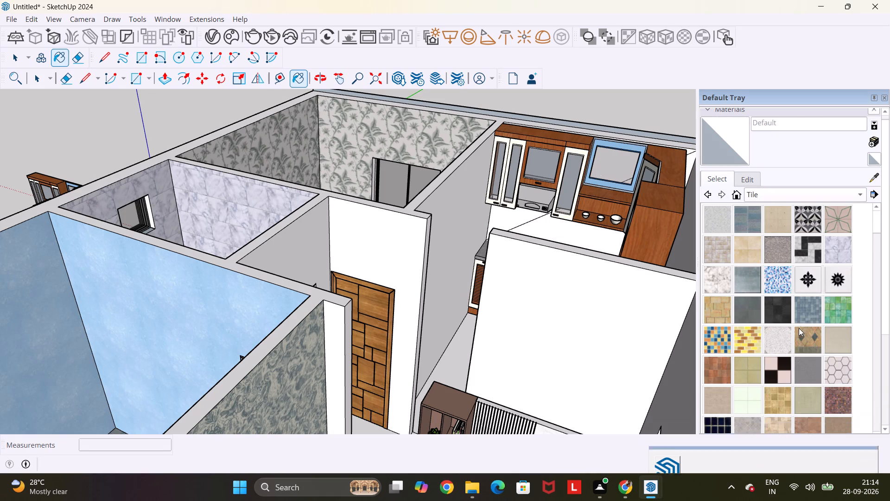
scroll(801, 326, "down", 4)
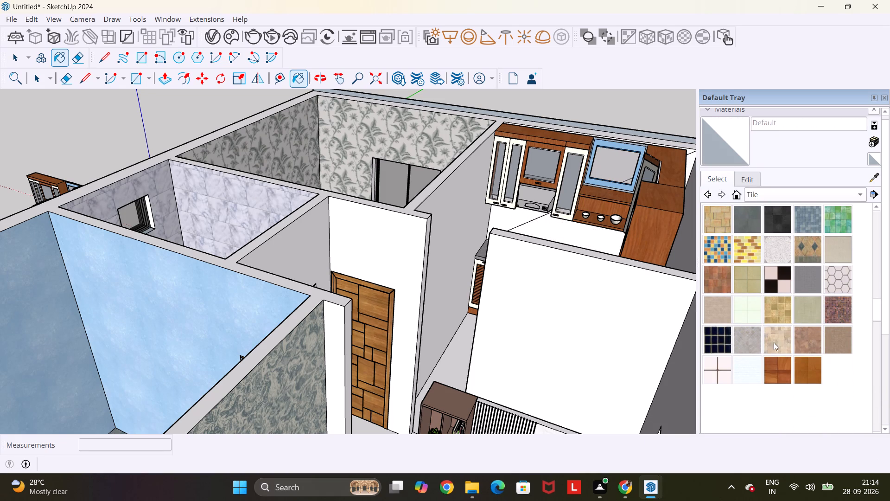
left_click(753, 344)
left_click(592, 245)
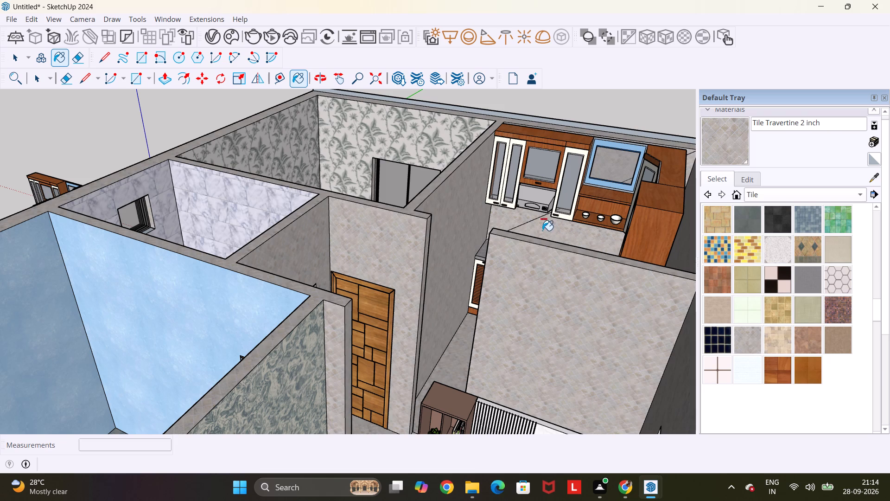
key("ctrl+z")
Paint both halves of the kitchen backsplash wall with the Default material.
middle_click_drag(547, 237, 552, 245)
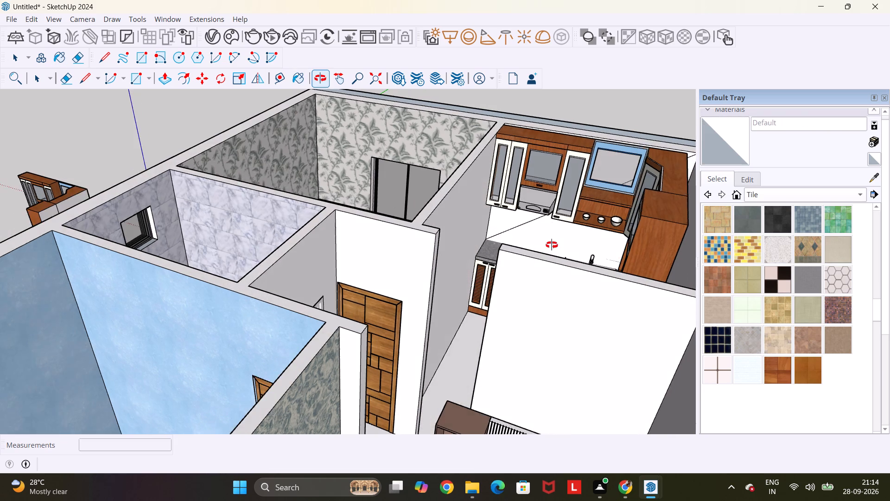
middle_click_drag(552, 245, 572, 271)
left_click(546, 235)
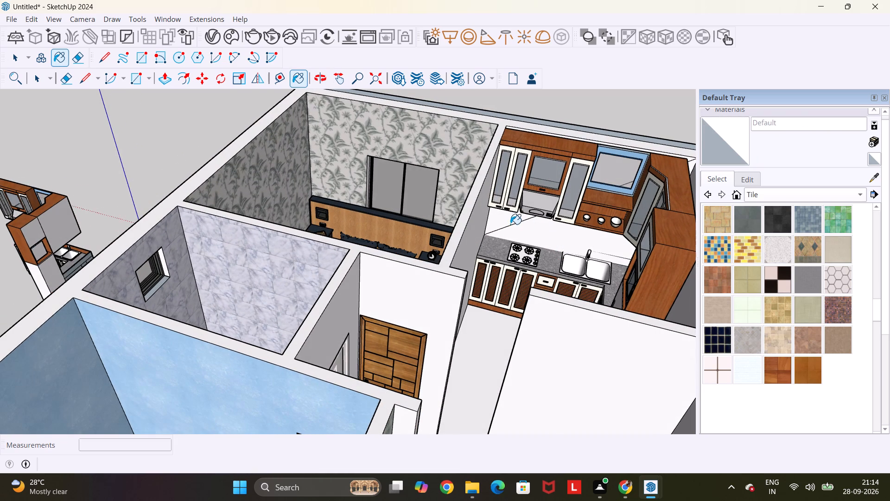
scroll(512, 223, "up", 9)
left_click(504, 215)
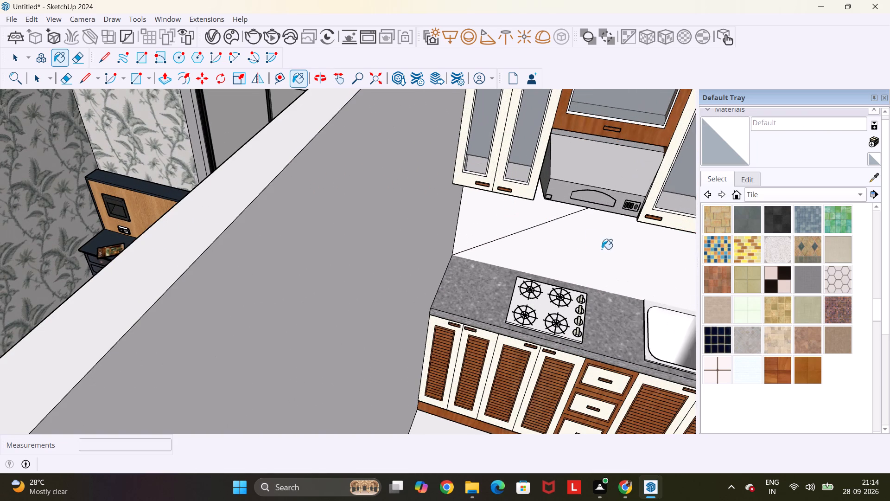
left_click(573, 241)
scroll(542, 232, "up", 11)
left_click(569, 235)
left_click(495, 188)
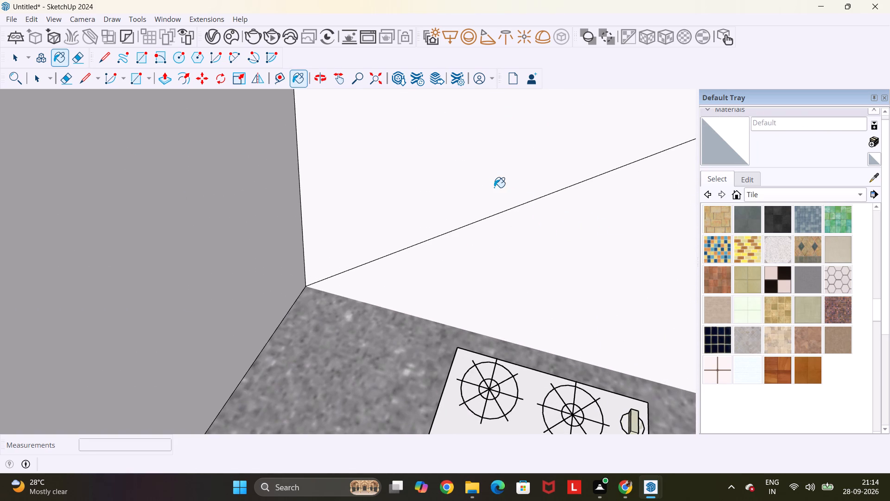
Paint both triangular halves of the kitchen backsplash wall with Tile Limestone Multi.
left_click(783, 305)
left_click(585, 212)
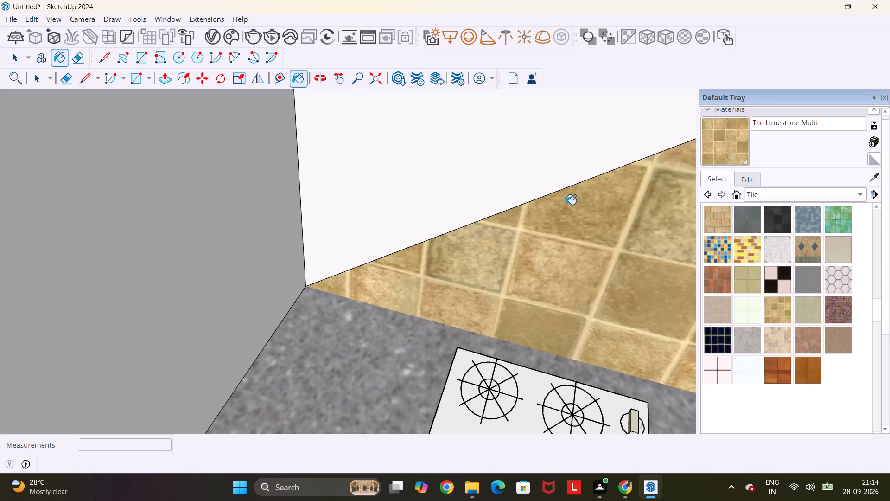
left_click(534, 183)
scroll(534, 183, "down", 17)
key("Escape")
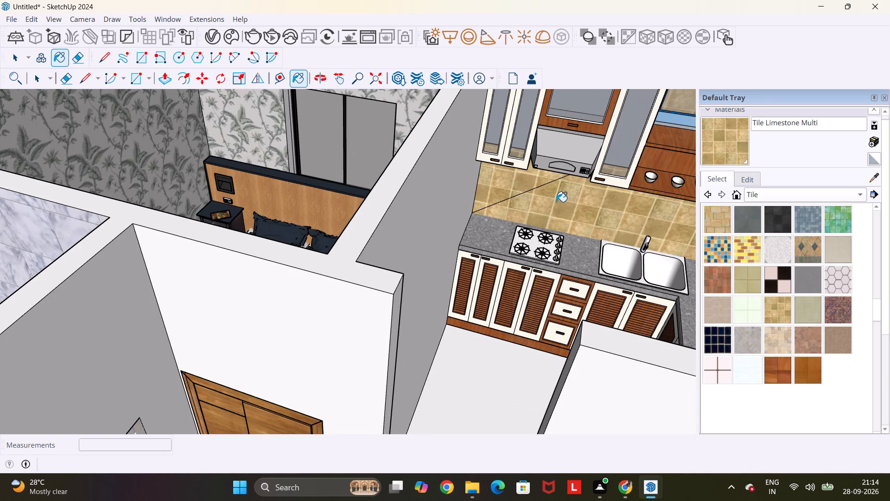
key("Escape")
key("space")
Erase the diagonal edge that splits the kitchen backsplash wall above the stove.
scroll(558, 203, "down", 11)
scroll(563, 211, "up", 9)
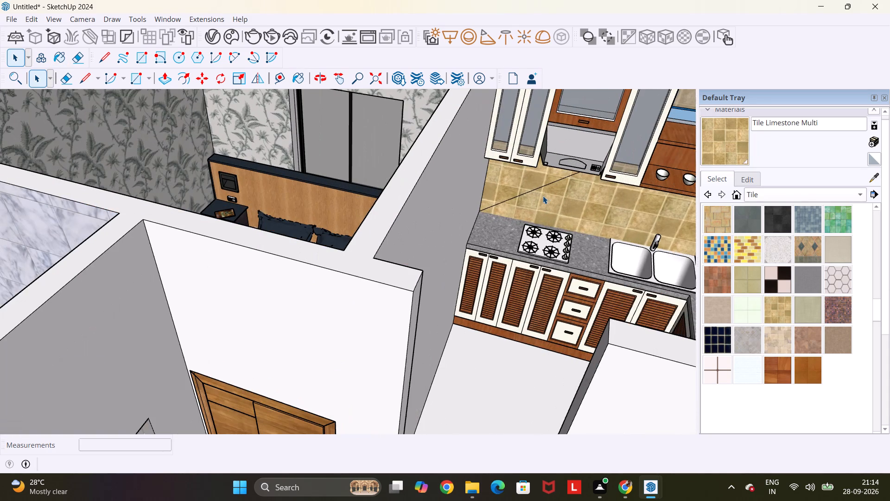
scroll(543, 196, "up", 1)
key("e")
left_click(534, 190)
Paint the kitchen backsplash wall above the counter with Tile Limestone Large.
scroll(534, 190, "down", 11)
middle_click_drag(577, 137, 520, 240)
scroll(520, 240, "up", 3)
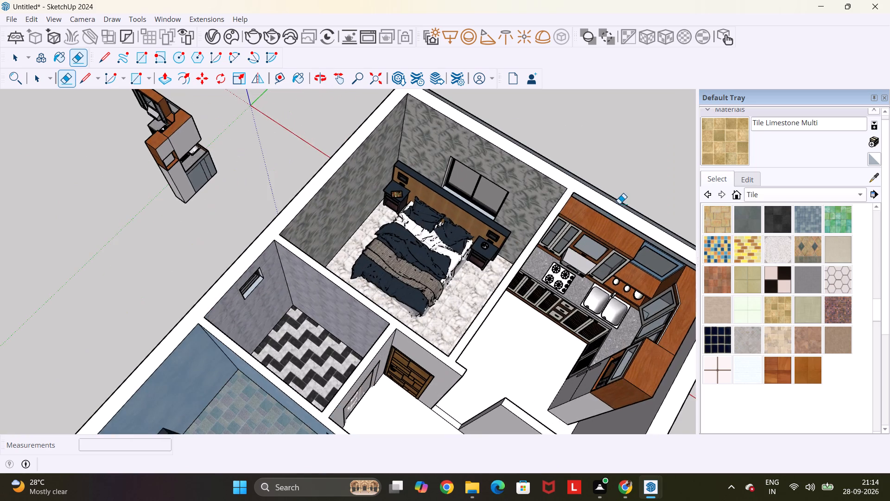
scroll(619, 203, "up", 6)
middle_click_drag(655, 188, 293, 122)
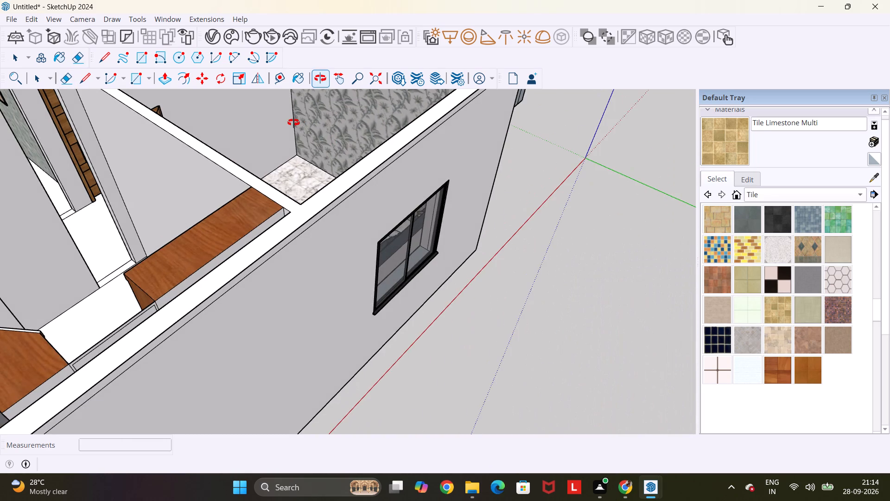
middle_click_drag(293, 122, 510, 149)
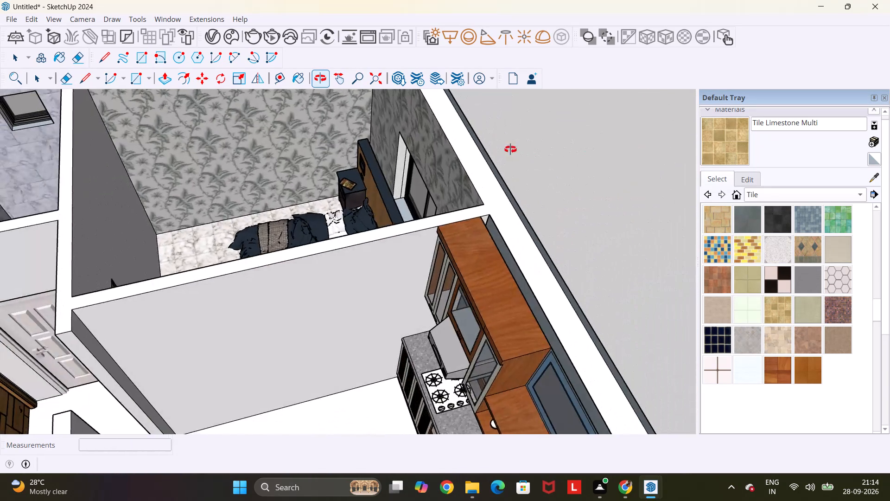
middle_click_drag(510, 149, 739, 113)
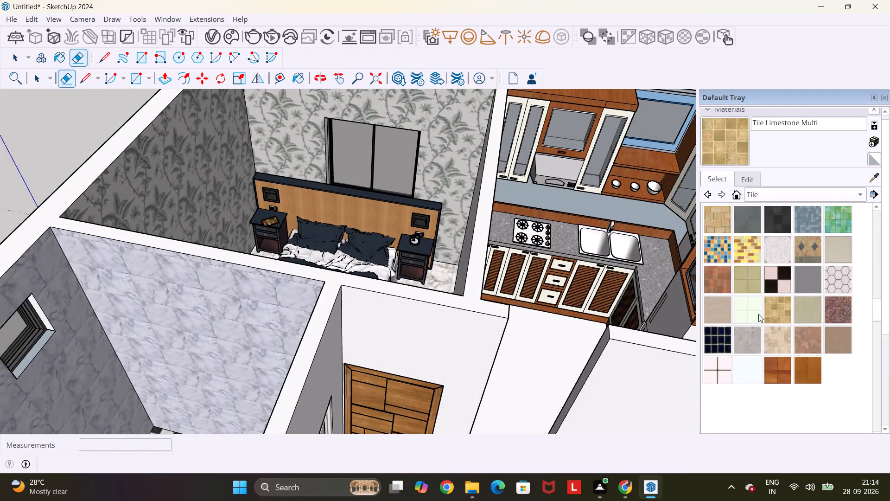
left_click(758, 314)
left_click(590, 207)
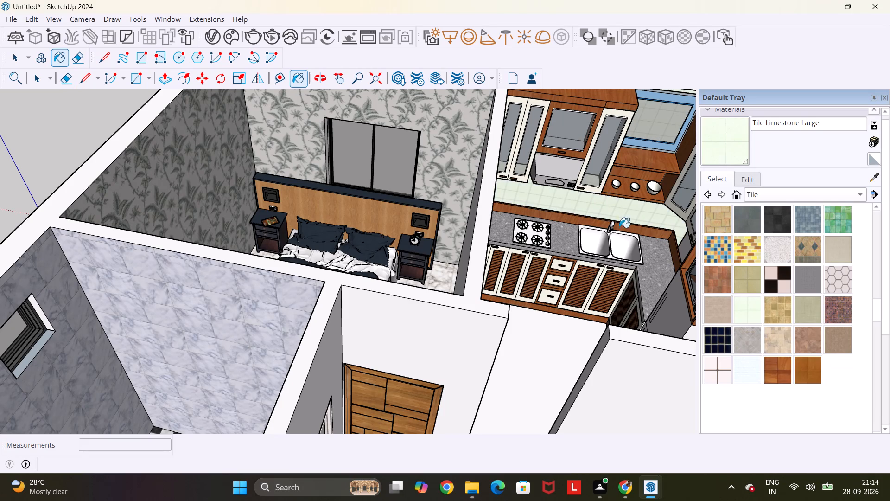
Paint the kitchen backsplash wall above the counter with Tile Travertine 2 inch.
left_click(748, 342)
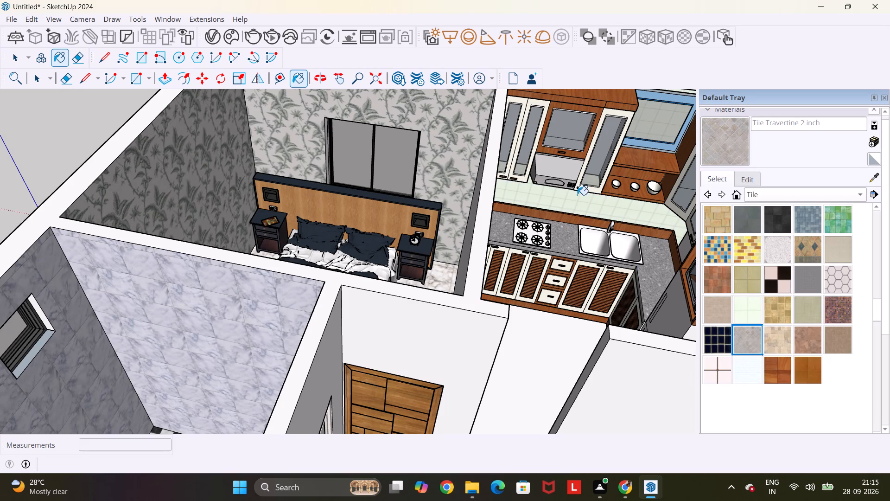
left_click(575, 203)
middle_click_drag(646, 276, 646, 274)
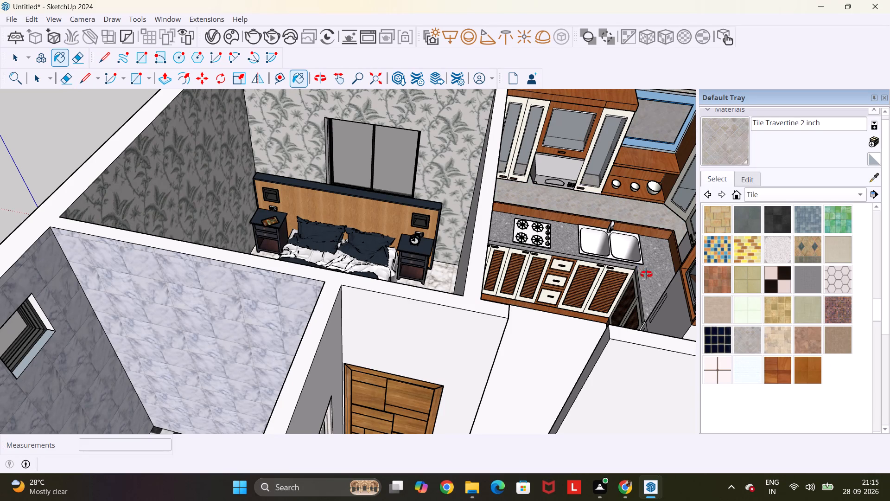
middle_click_drag(646, 274, 645, 200)
scroll(645, 200, "down", 8)
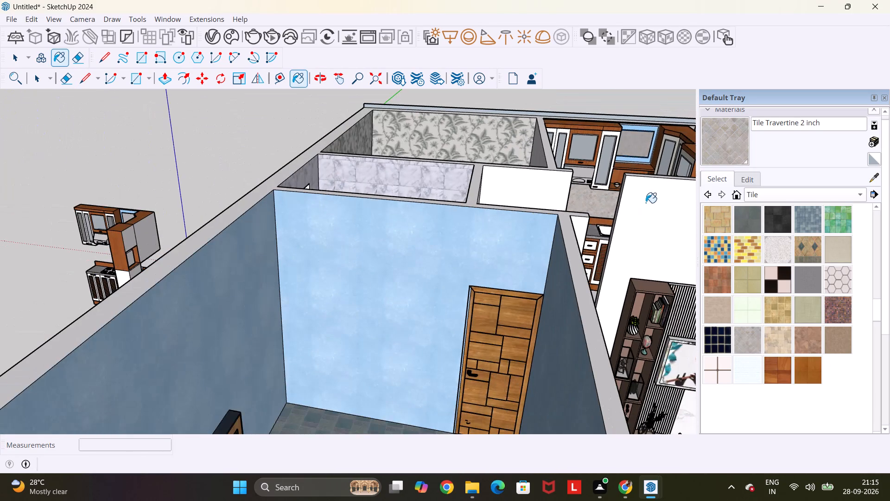
middle_click_drag(643, 237, 541, 300)
scroll(541, 300, "down", 13)
middle_click_drag(534, 377, 648, 313)
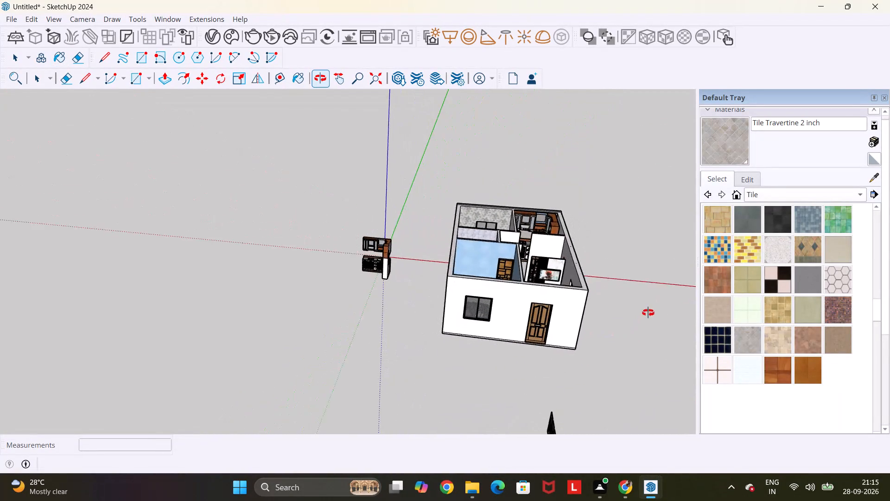
middle_click_drag(648, 313, 666, 297)
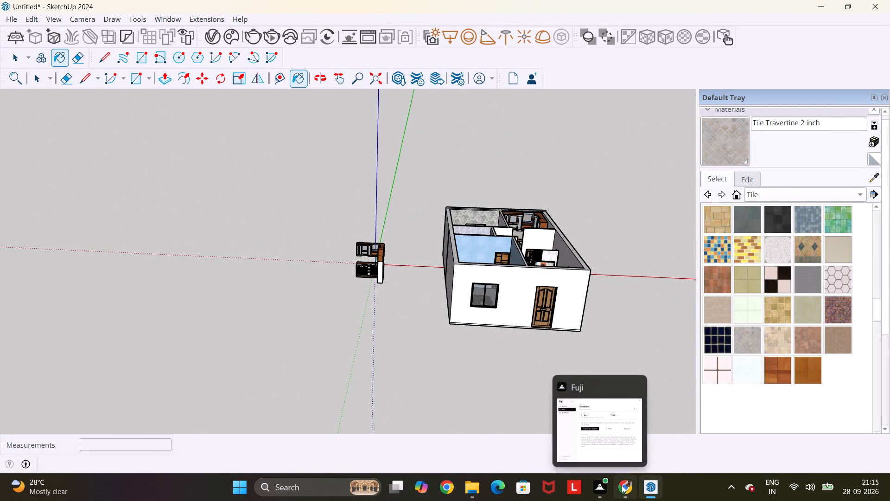
key("Escape")
key("space")
Switch to the Wardrobe model window and copy the entire wardrobe.
left_click(625, 482)
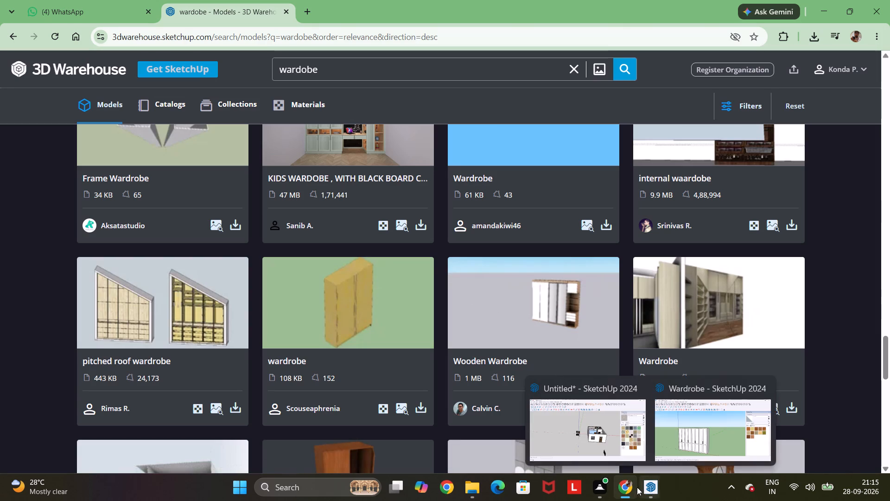
left_click(698, 444)
scroll(555, 323, "down", 5)
middle_click_drag(394, 332, 488, 320)
scroll(490, 302, "down", 1)
left_click_drag(500, 223, 259, 390)
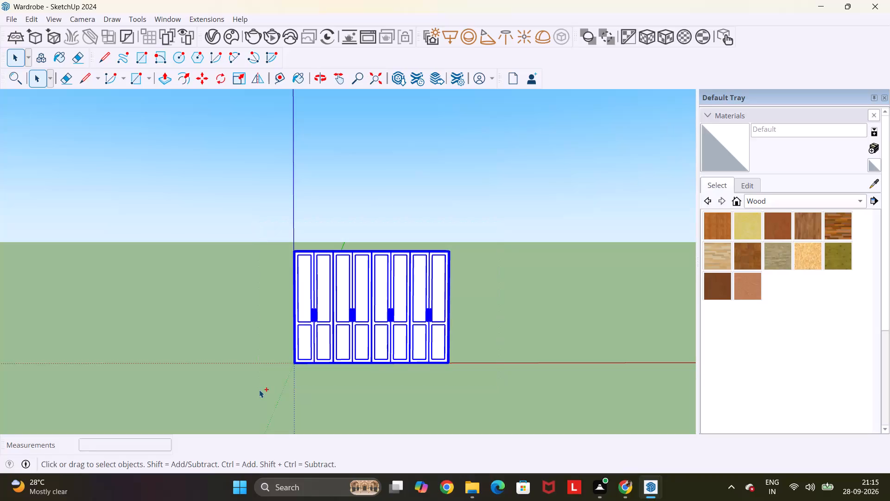
key("ctrl+c")
Switch to the untitled house model window.
left_click(653, 487)
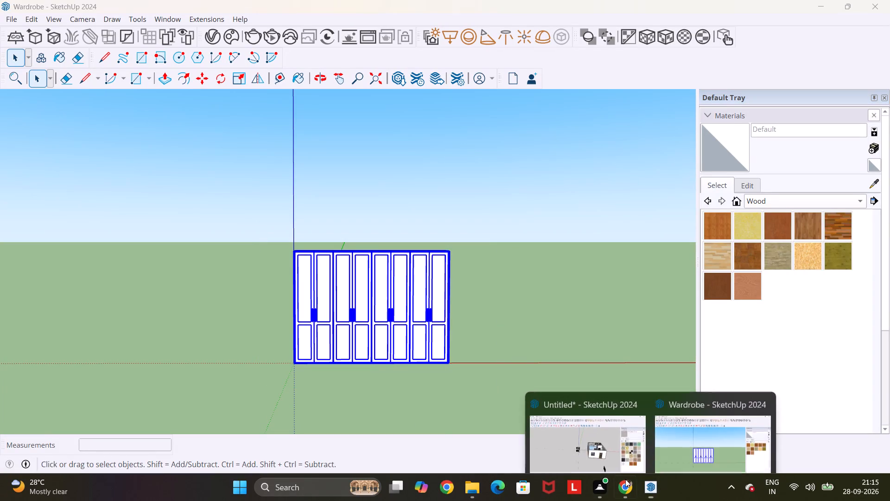
left_click(587, 416)
scroll(592, 315, "up", 5)
scroll(638, 273, "up", 2)
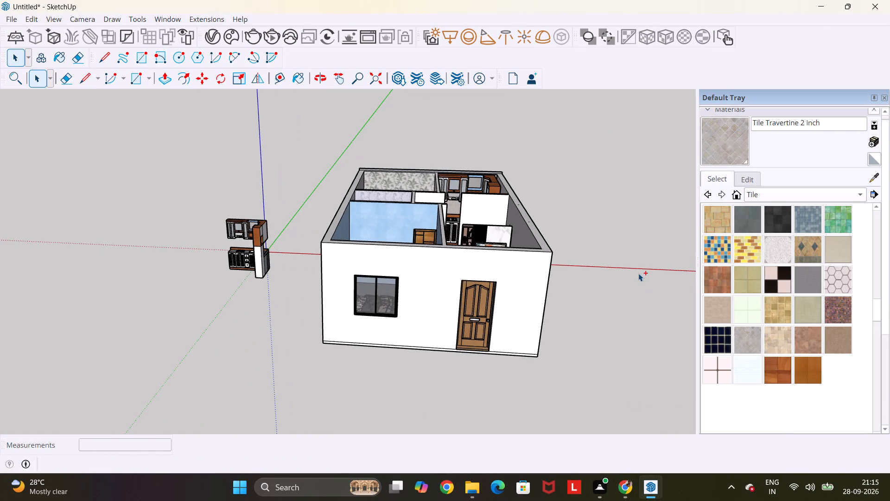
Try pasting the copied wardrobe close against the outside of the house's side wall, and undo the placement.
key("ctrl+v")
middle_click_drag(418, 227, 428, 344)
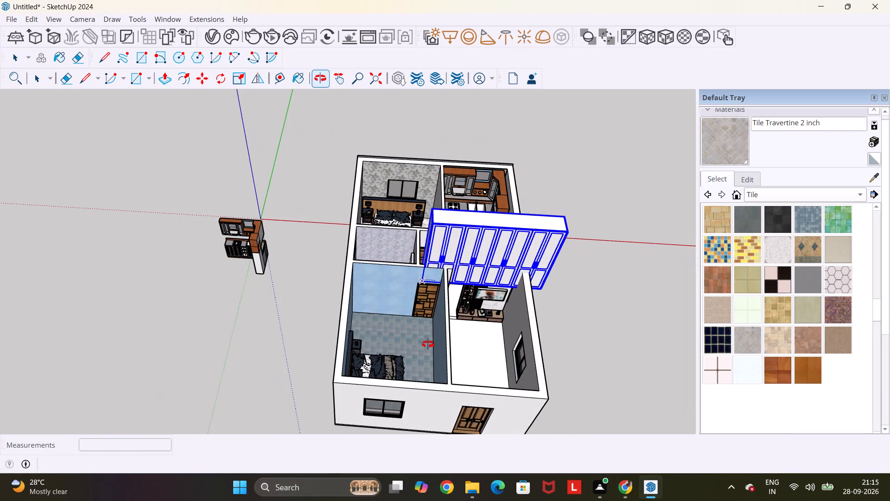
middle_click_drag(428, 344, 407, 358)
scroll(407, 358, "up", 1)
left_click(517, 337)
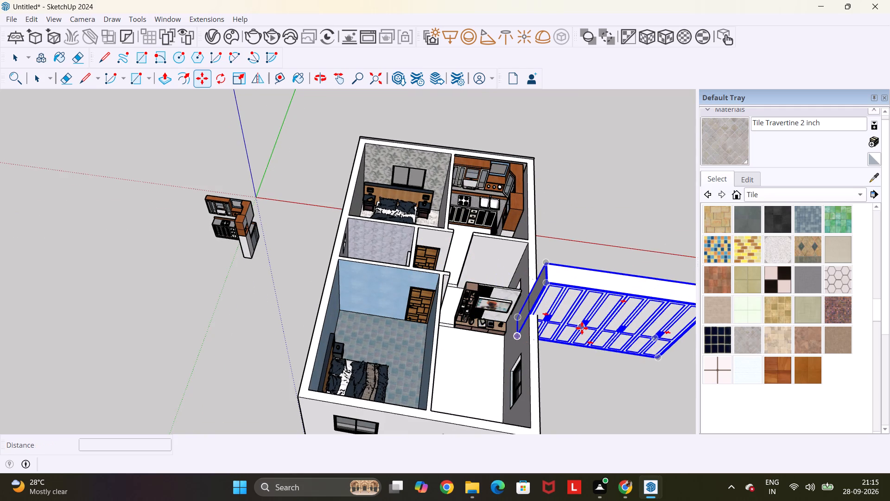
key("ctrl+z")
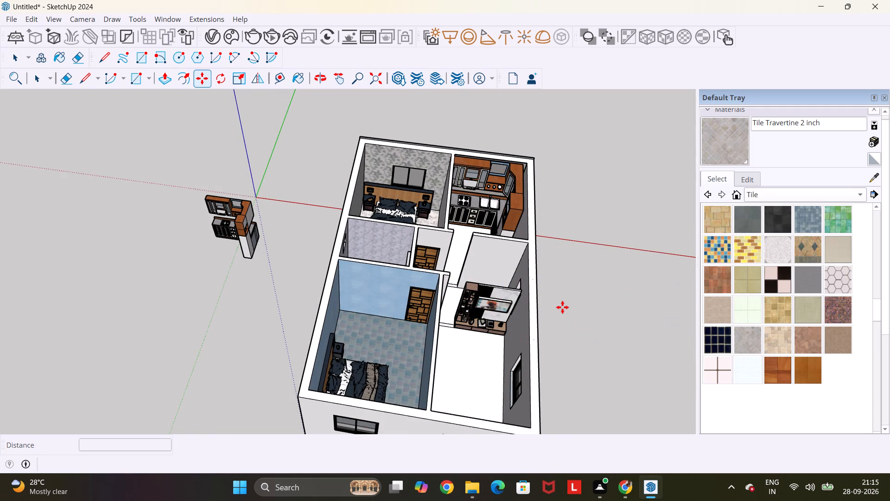
Paste the copied wardrobe on the open ground outside the house's side wall.
key("ctrl+v")
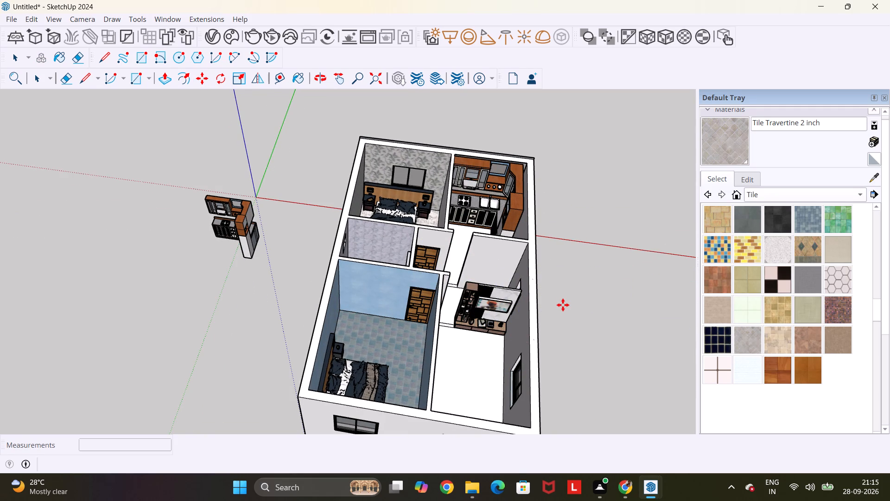
left_click(590, 362)
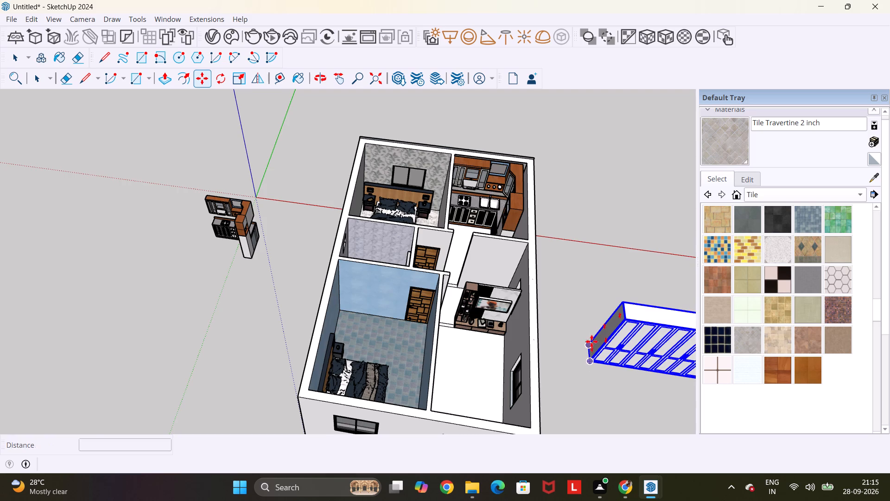
Scale the pasted wardrobe narrower along the red axis and to 0.51 of its height along the blue axis.
middle_click_drag(591, 330, 552, 268)
scroll(552, 268, "down", 3)
key("s")
scroll(591, 301, "down", 3)
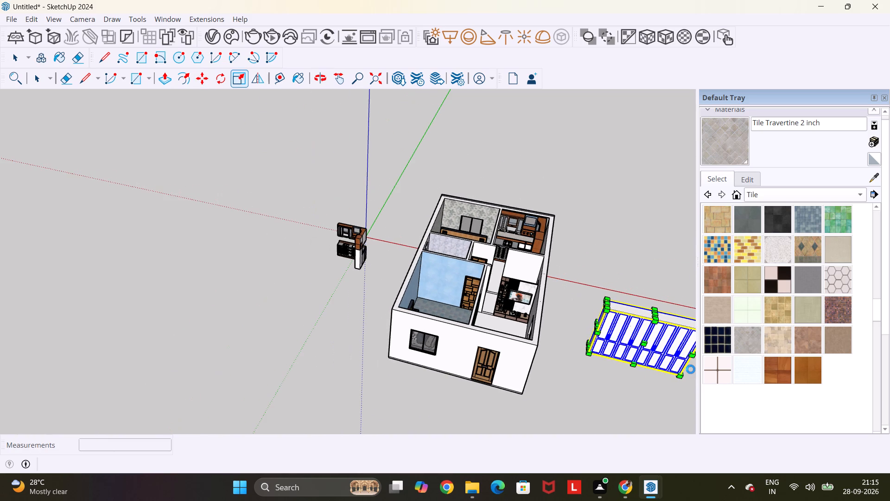
scroll(691, 366, "up", 4)
scroll(644, 349, "up", 4)
left_click(592, 325)
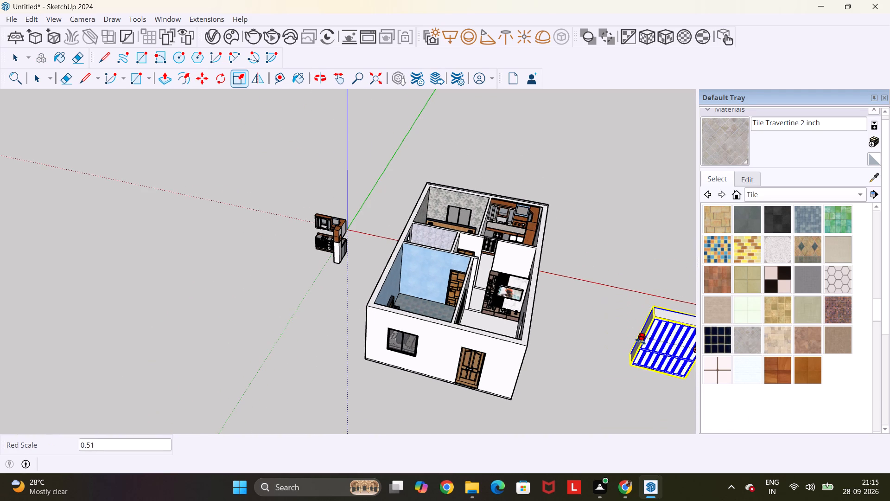
left_click(626, 339)
left_click(672, 315)
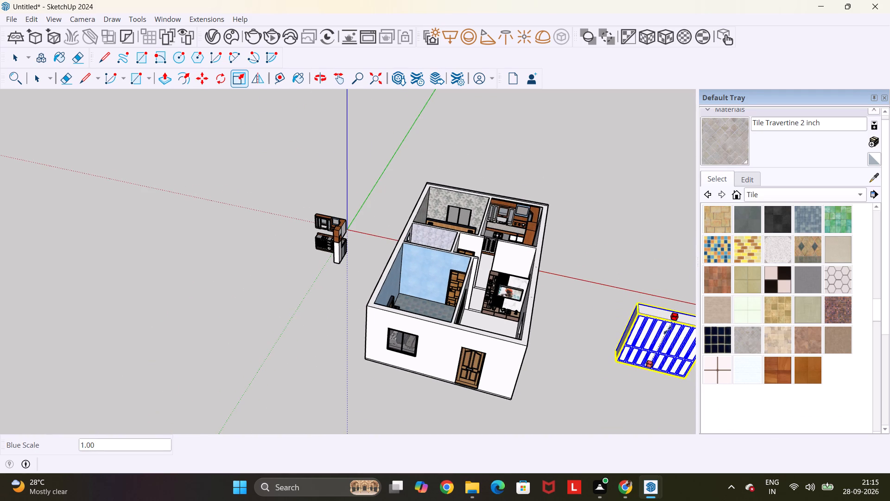
left_click(662, 340)
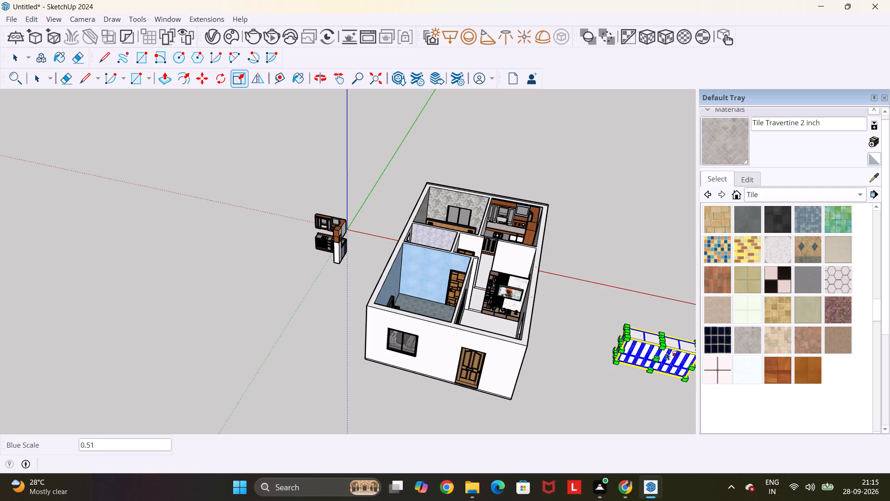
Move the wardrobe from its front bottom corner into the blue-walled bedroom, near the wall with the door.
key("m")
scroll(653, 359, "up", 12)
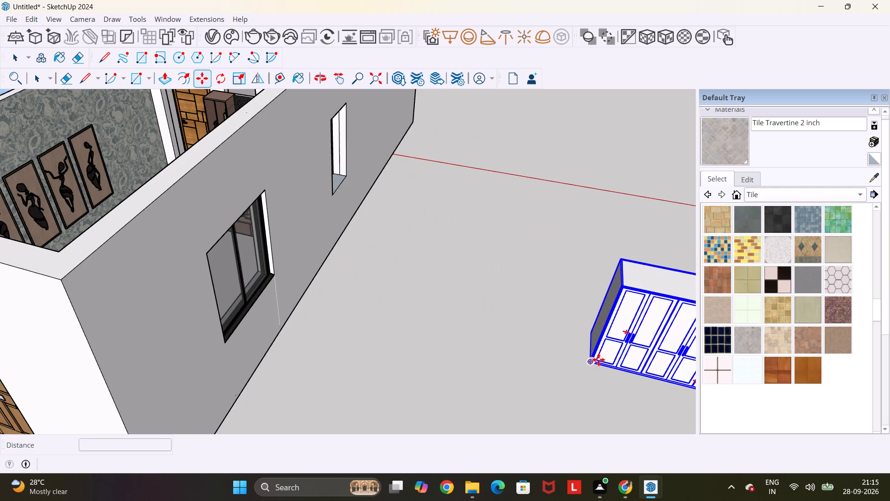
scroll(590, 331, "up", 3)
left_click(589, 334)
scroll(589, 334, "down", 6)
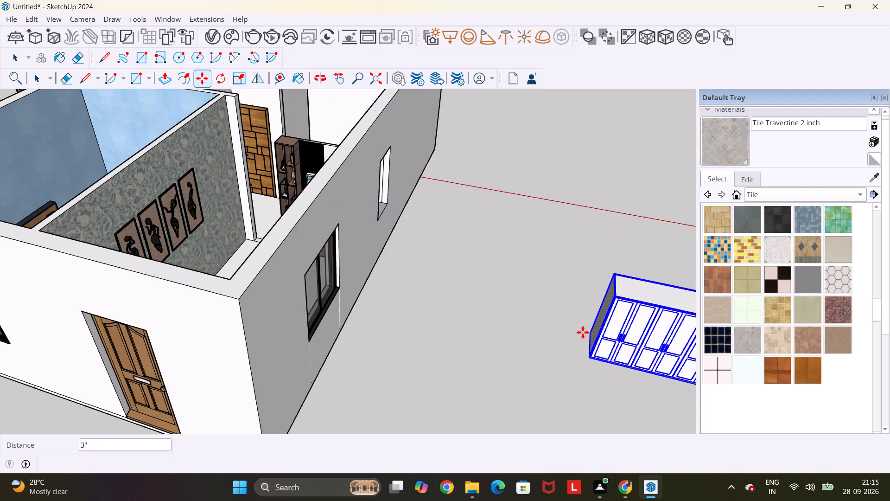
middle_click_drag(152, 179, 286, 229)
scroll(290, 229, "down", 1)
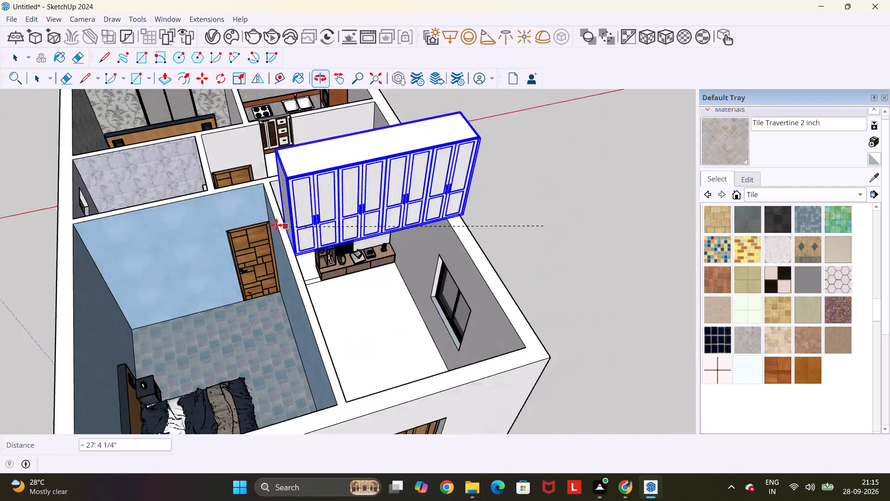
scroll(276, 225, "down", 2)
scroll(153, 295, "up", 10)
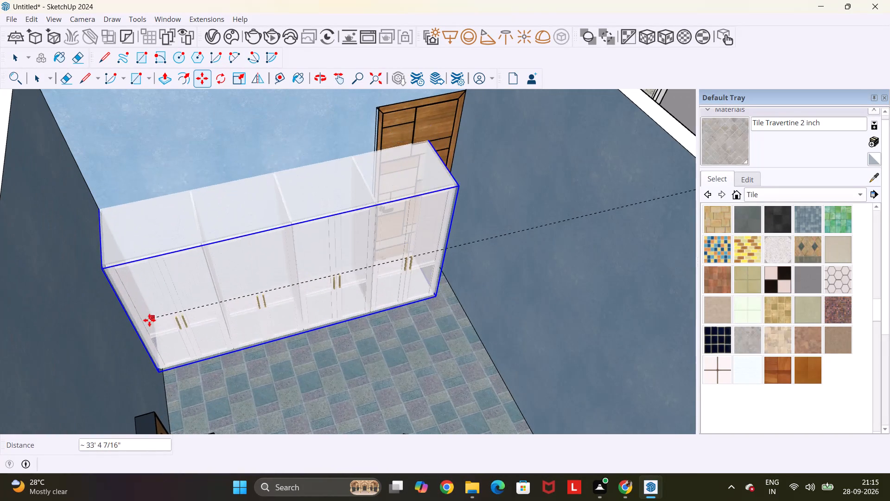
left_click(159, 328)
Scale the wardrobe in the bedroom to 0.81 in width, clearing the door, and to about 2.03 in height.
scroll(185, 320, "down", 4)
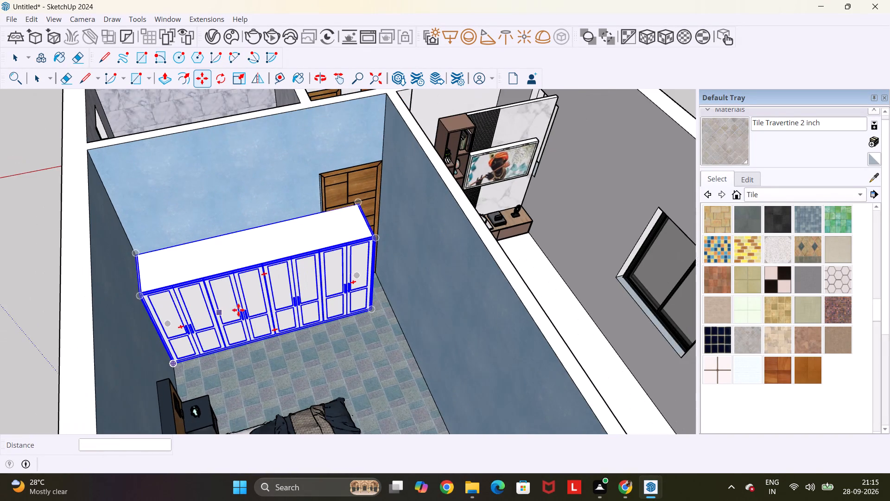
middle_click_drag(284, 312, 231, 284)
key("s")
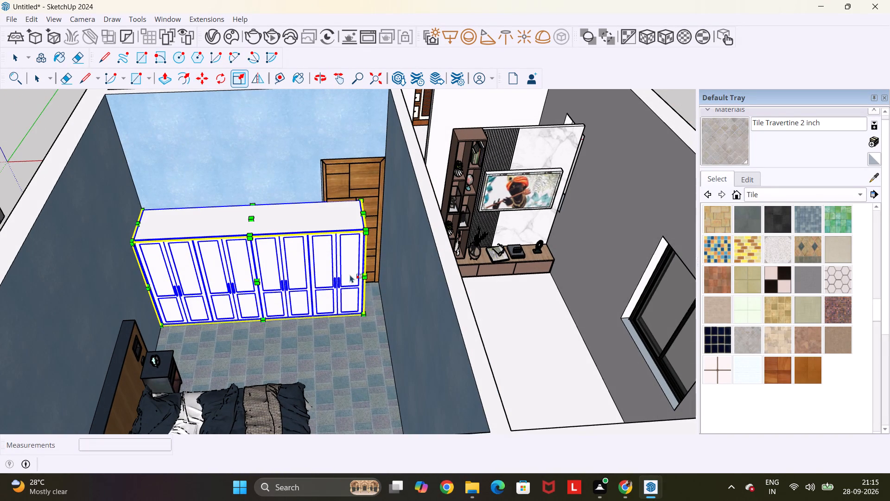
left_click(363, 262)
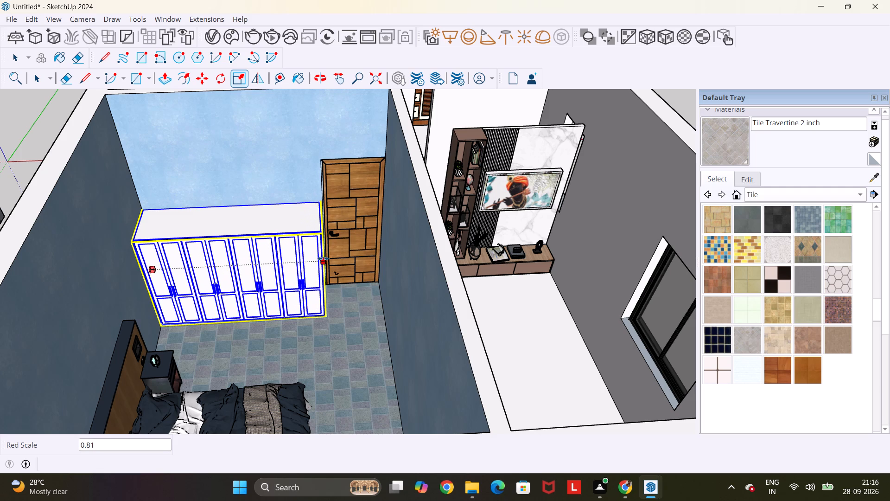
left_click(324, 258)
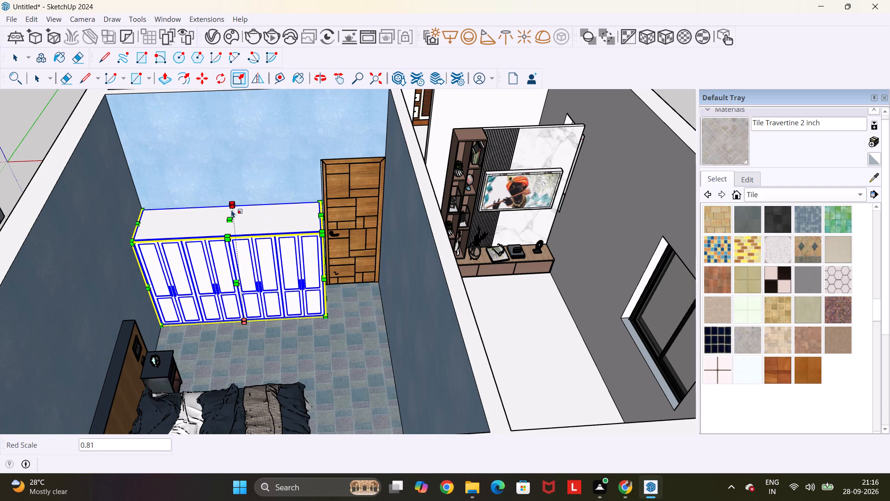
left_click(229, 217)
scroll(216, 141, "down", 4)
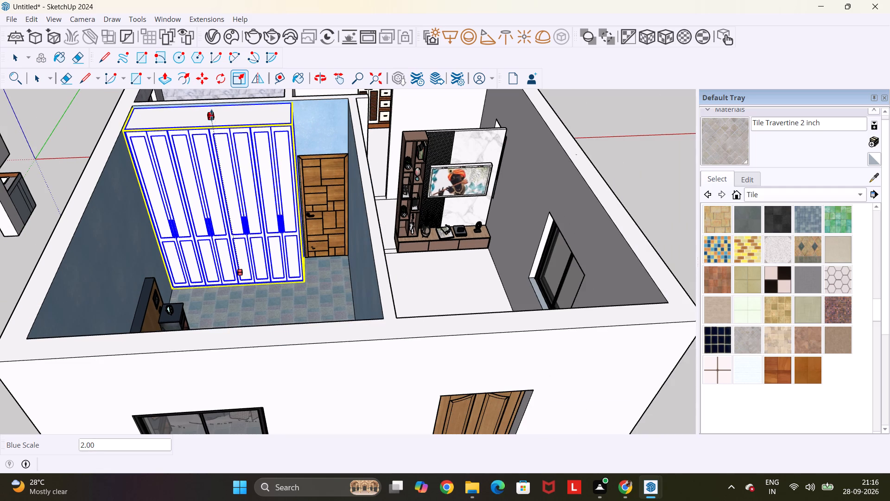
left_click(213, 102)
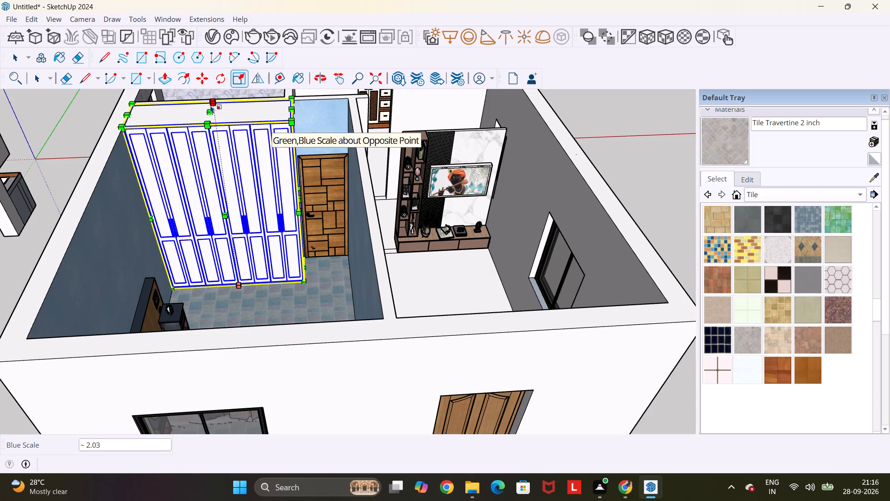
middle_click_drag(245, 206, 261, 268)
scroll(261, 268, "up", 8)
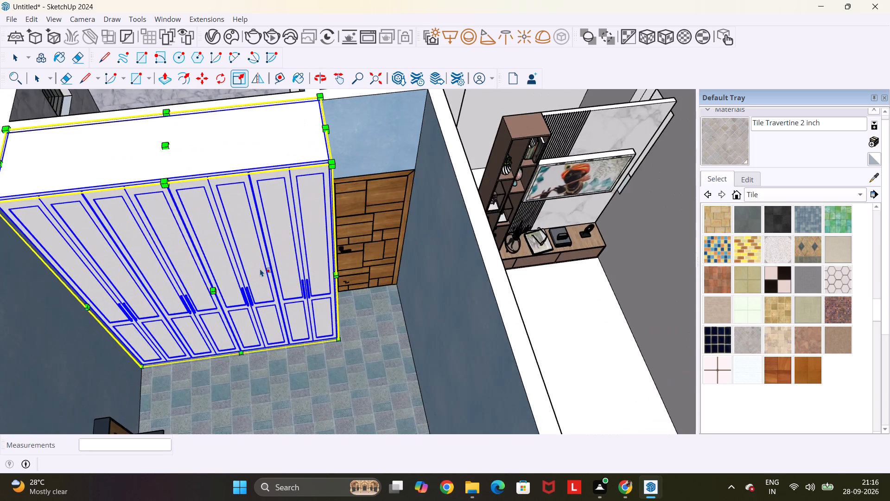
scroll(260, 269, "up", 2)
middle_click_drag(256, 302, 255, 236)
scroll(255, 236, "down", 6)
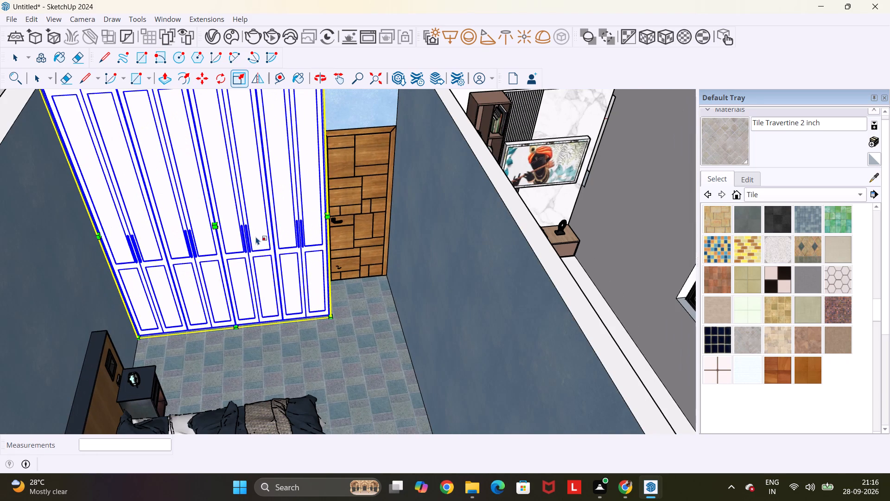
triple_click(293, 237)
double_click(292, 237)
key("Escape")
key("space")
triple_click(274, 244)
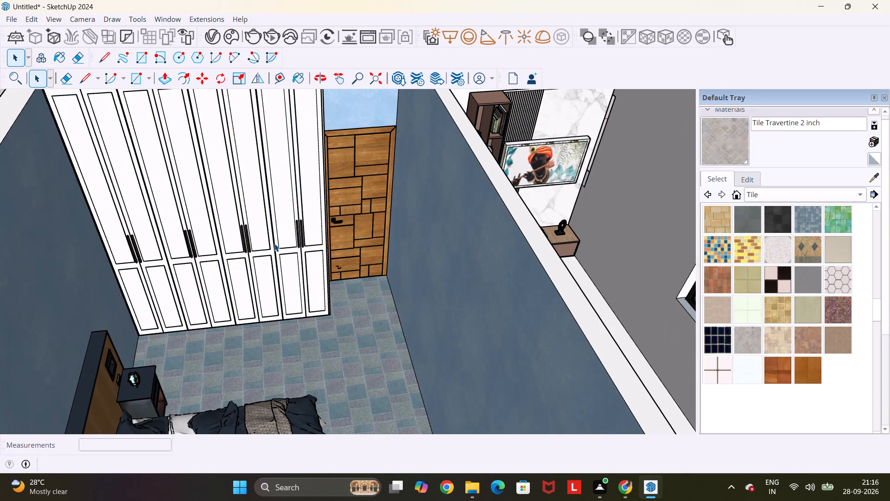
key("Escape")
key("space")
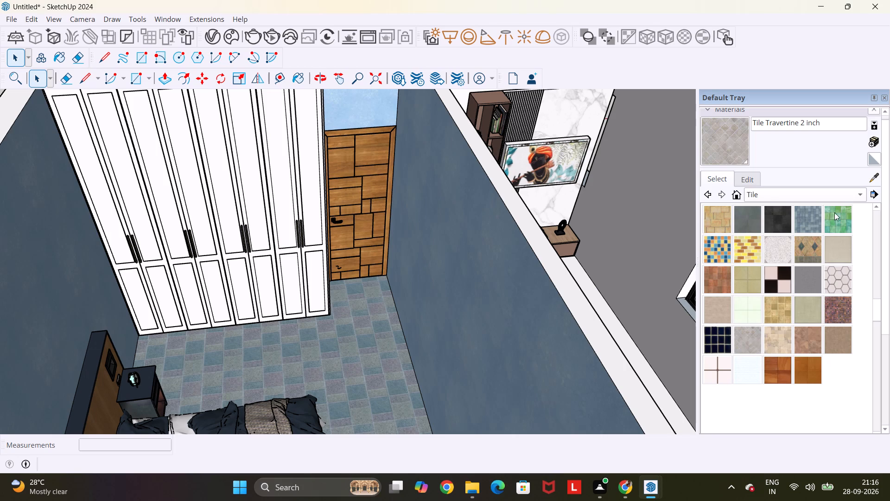
Show the Colors material collection in place of Tile.
left_click(832, 195)
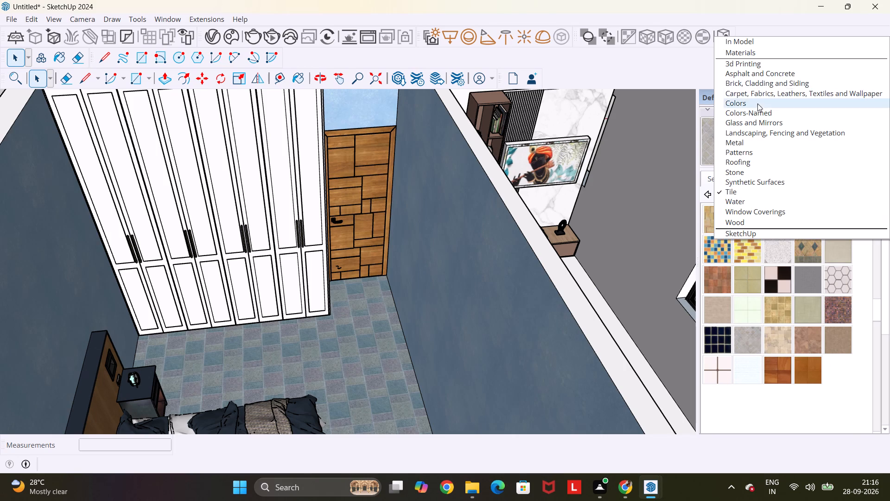
left_click(757, 103)
scroll(758, 103, "down", 5)
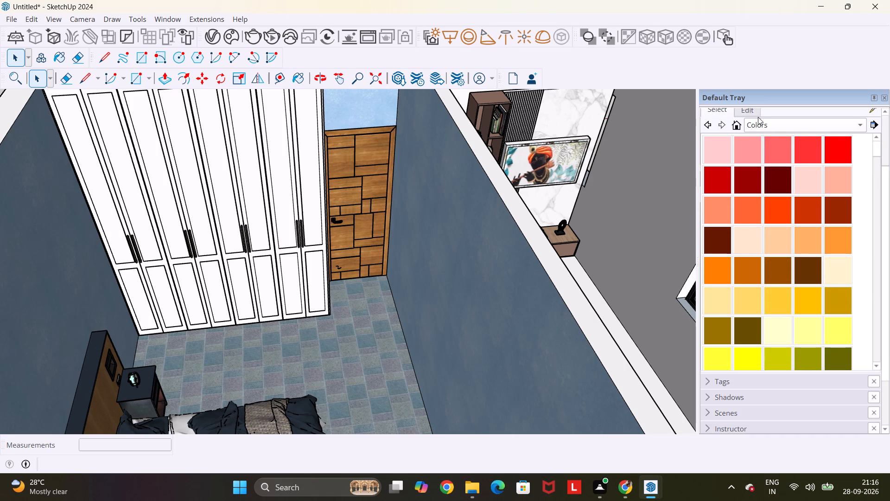
scroll(426, 123, "down", 5)
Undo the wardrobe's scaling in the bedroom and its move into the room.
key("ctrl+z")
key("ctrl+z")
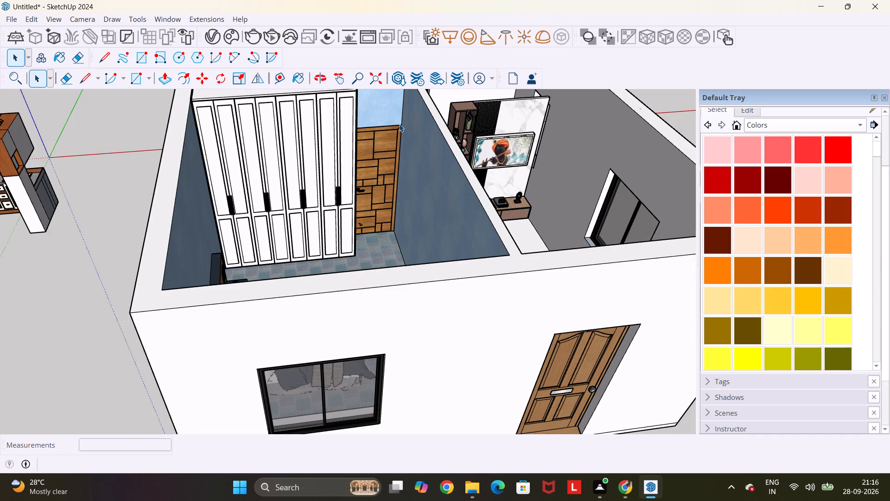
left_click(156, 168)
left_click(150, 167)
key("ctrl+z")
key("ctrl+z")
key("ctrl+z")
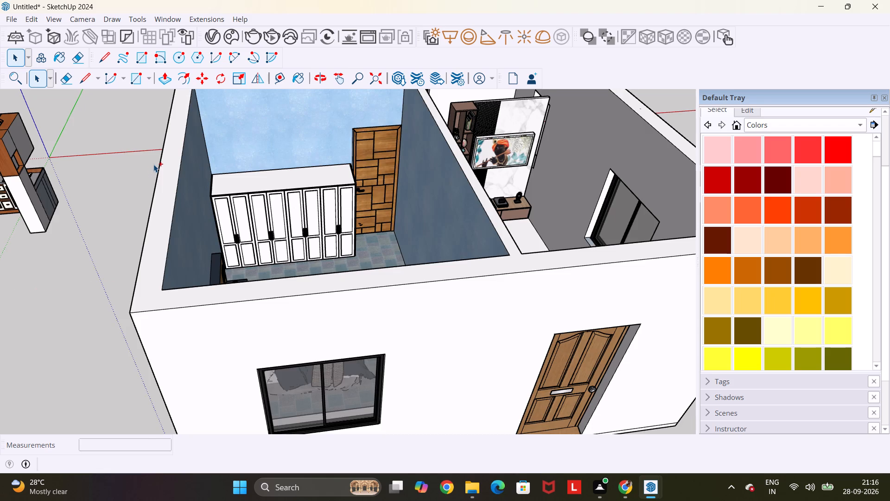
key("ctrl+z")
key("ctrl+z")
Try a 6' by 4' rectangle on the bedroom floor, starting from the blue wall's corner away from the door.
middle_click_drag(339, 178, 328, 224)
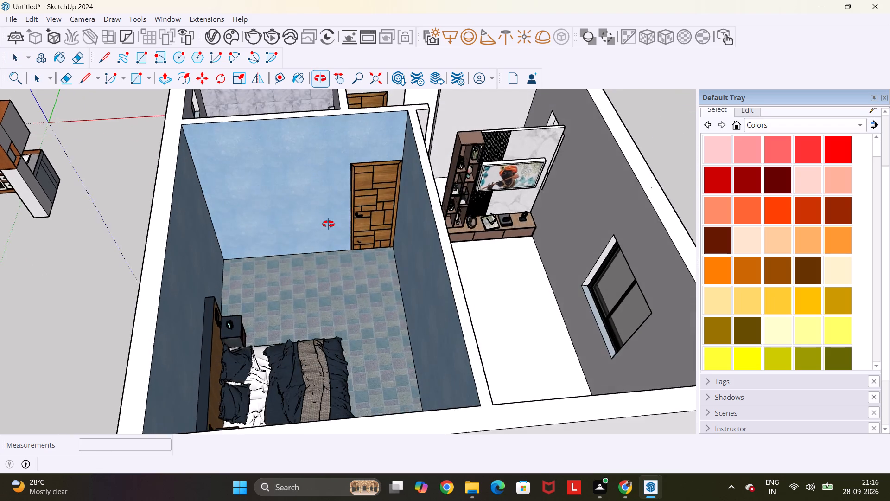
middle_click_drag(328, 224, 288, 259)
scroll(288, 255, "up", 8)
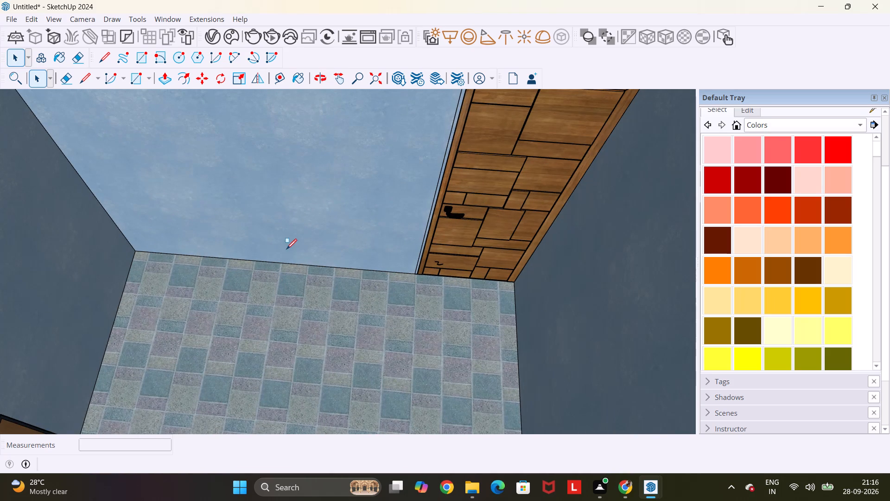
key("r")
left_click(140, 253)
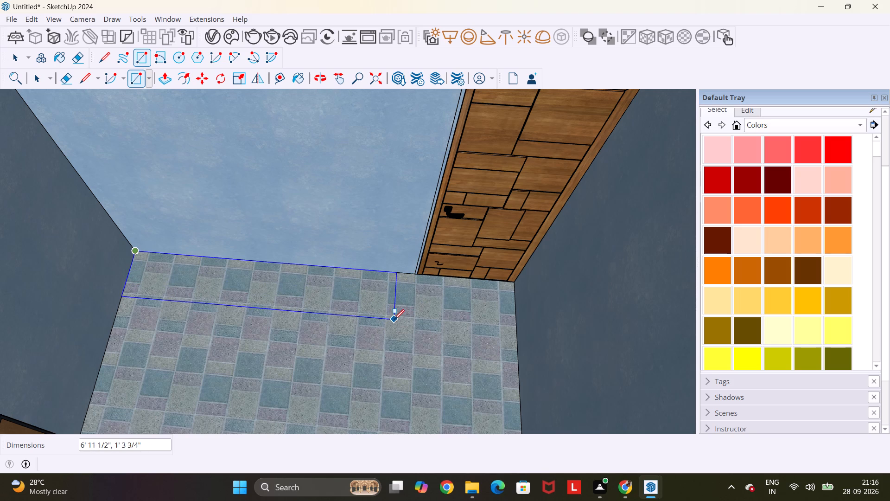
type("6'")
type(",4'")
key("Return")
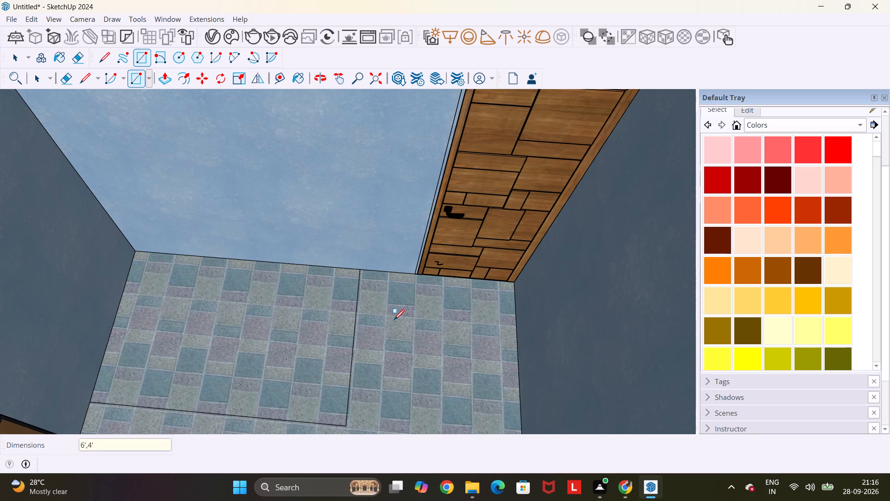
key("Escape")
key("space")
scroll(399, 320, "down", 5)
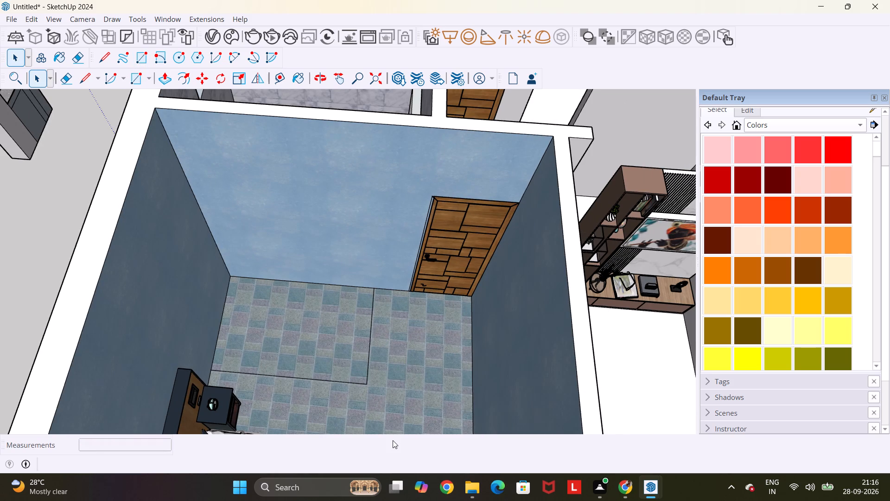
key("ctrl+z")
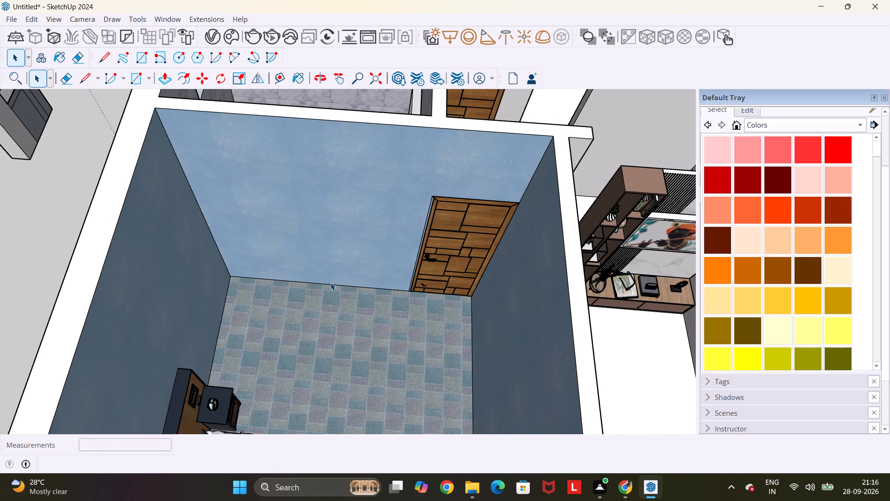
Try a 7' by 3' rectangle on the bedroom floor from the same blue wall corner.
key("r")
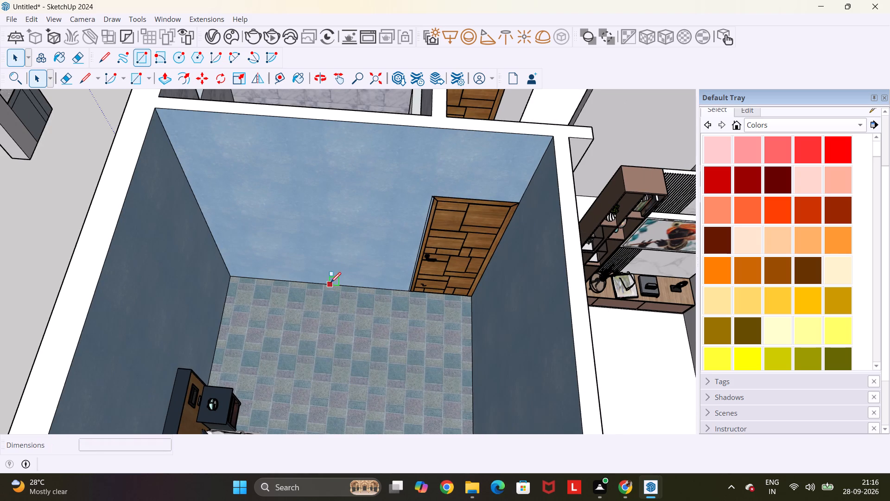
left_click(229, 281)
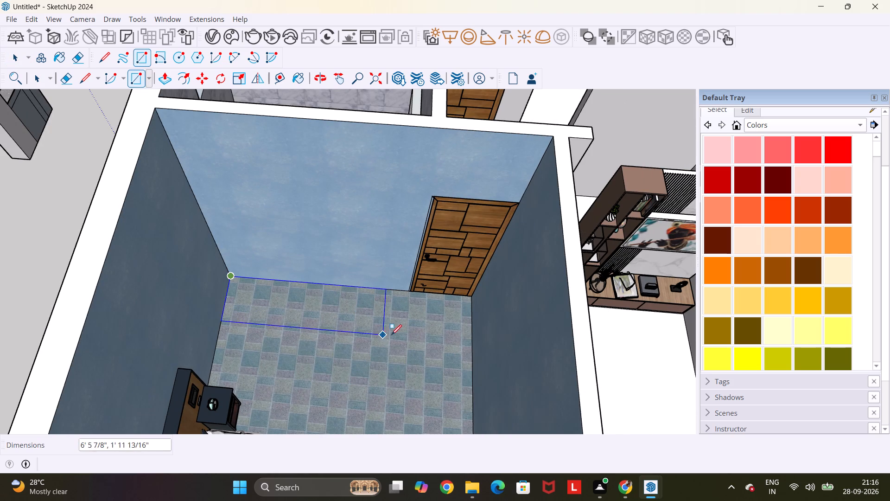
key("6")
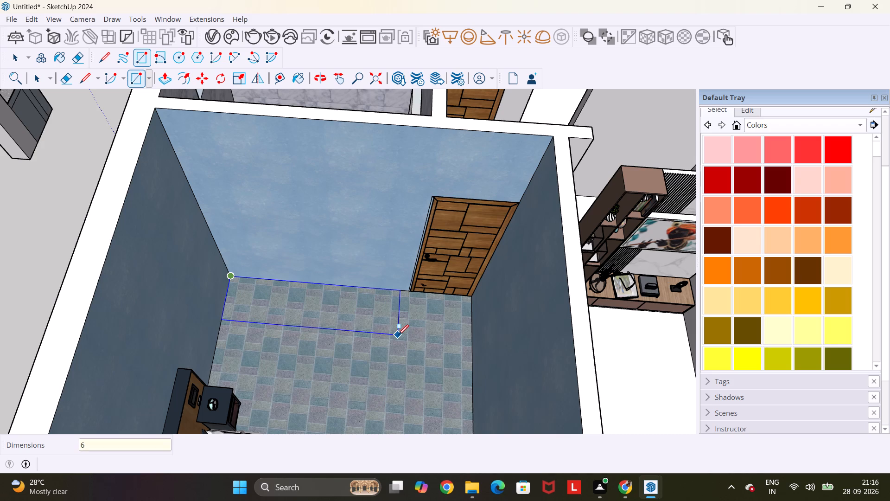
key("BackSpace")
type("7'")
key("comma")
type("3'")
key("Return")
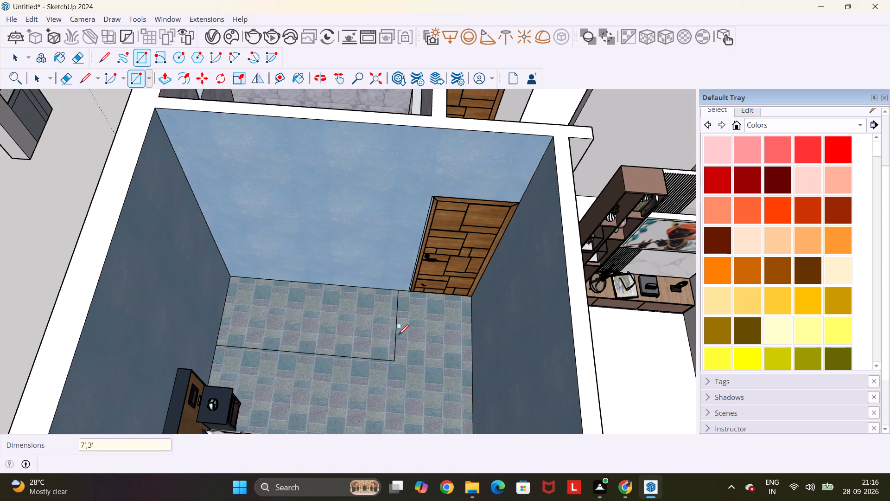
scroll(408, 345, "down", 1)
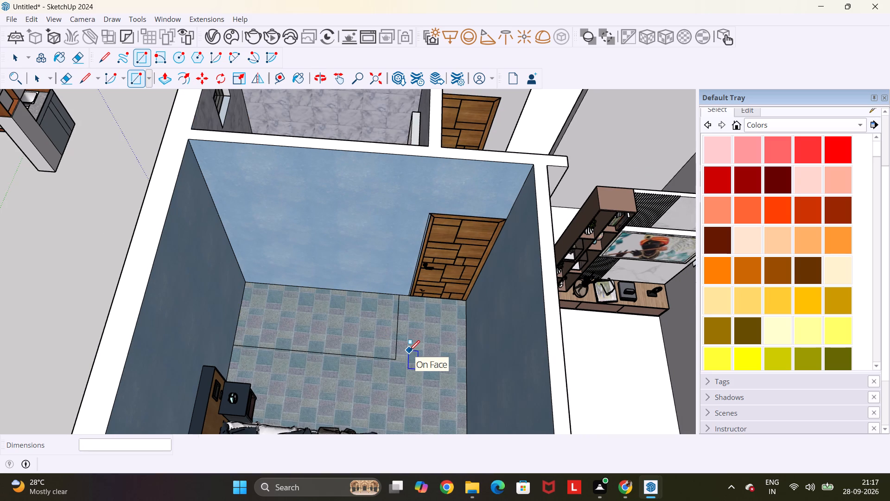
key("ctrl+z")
Draw a 7' by 2' rectangle on the bedroom floor along the blue wall, starting from the corner away from the door.
left_click(247, 284)
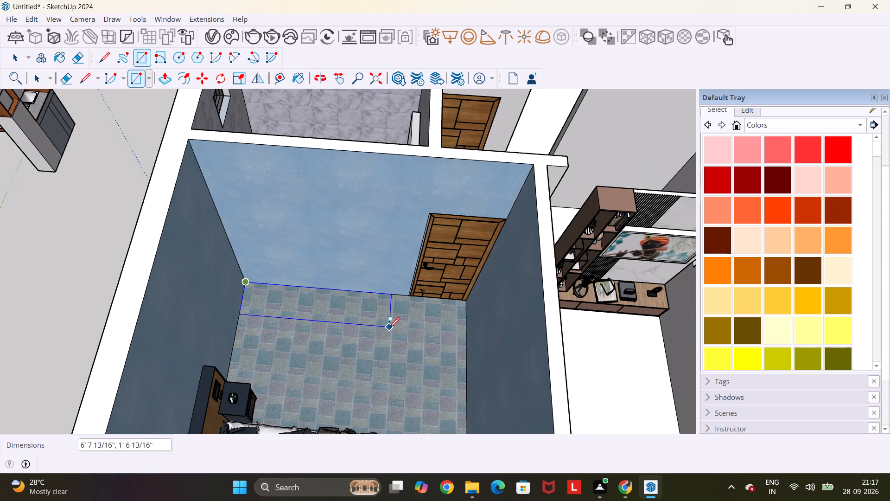
scroll(389, 328, "up", 4)
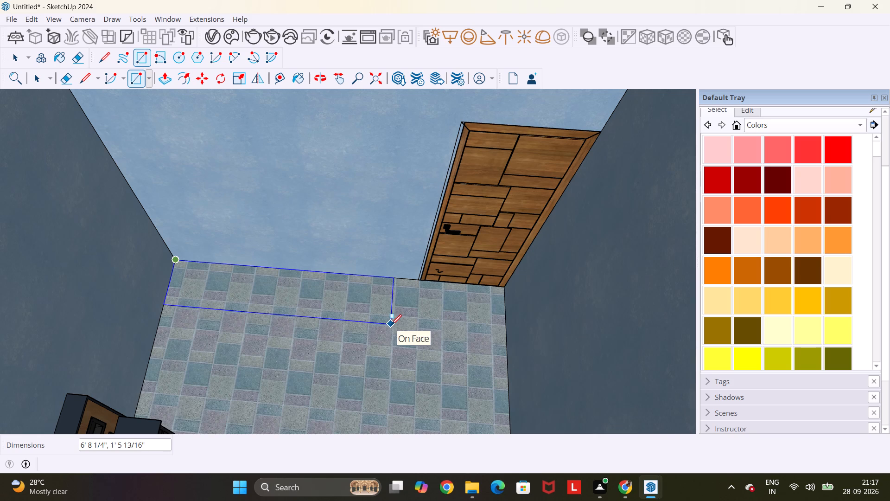
type("7'")
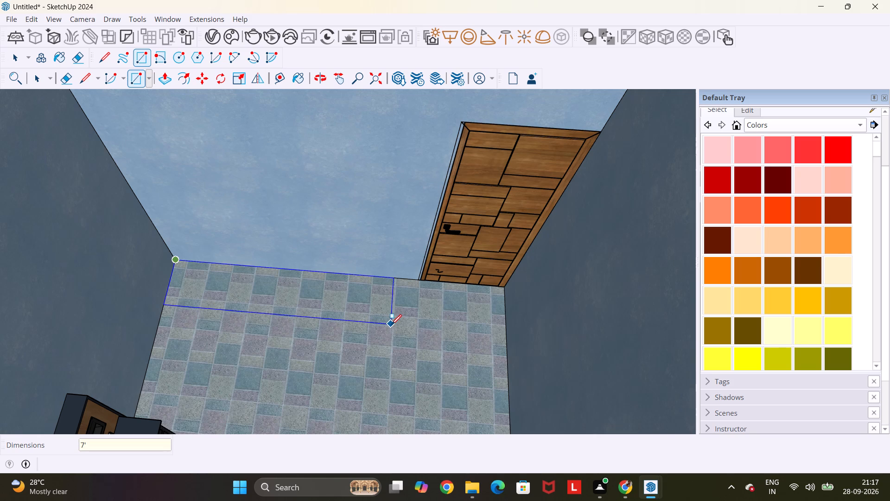
key("comma")
type("2'")
key("Return")
Extrude the floor rectangle 10' upward to the top of the walls with Push/Pull, forming the wardrobe block.
key("p")
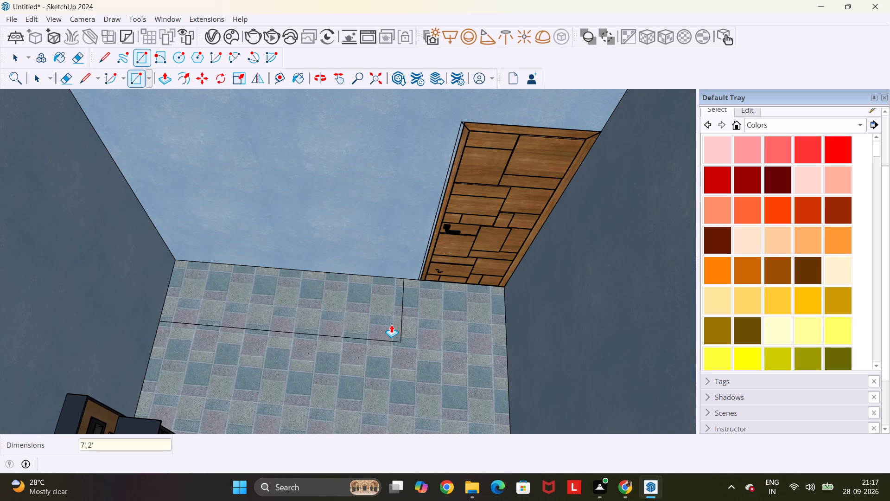
left_click(385, 320)
scroll(392, 292, "down", 6)
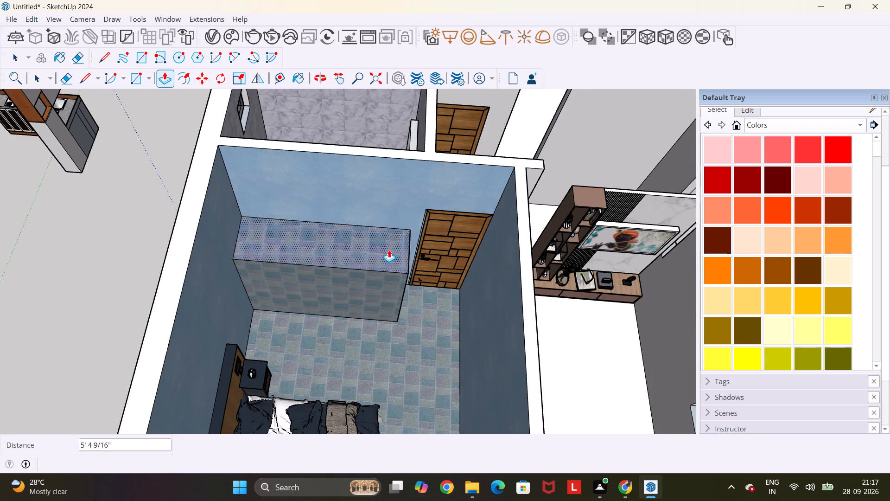
left_click(395, 190)
key("Escape")
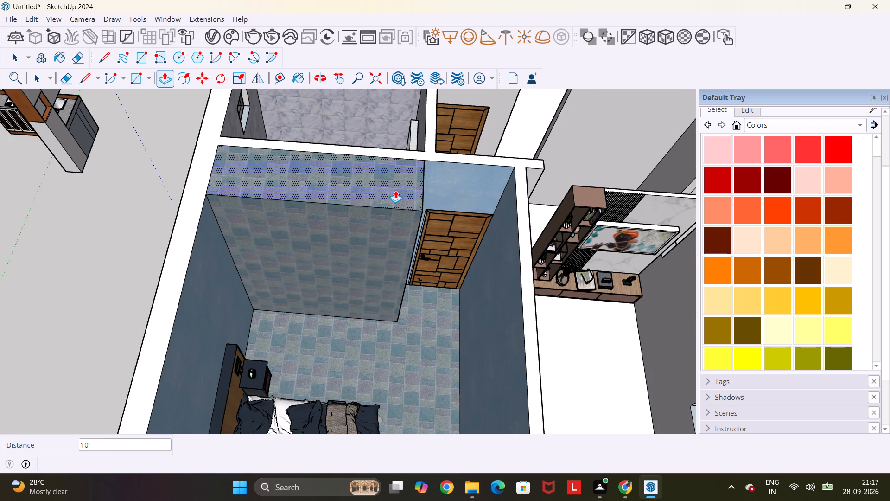
key("space")
Copy the wardrobe block's front vertical edge beside the door across the 7' front and divide it into 4 equal panels.
middle_click_drag(401, 245, 426, 203)
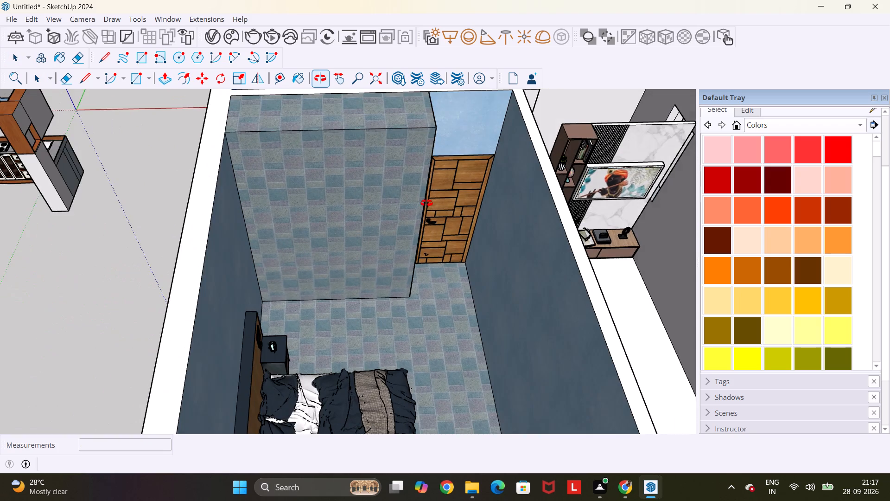
middle_click_drag(426, 203, 420, 195)
left_click(421, 195)
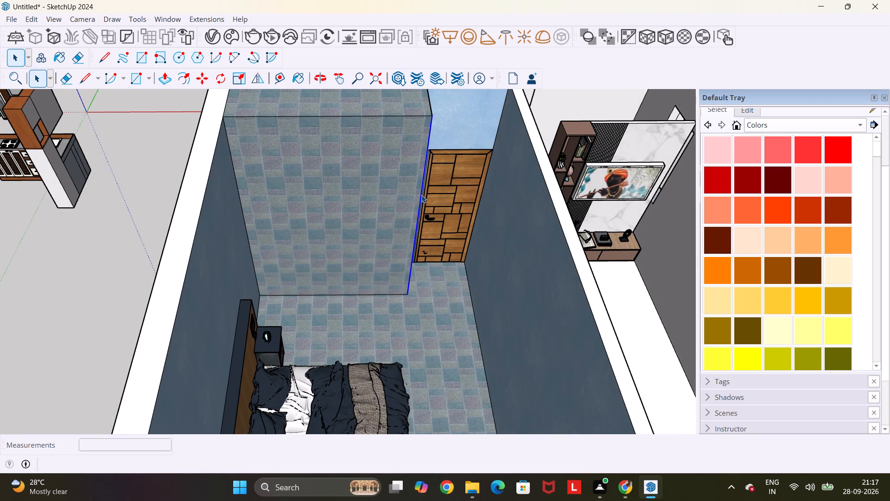
key("m")
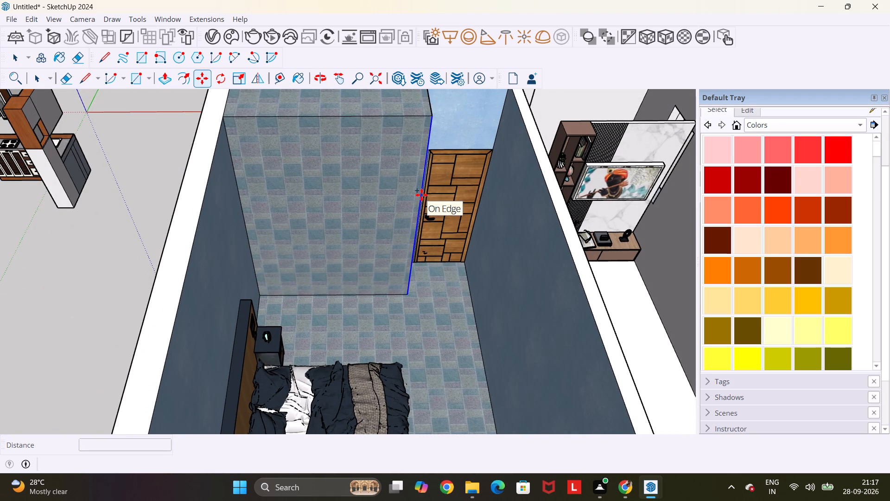
left_click(405, 294)
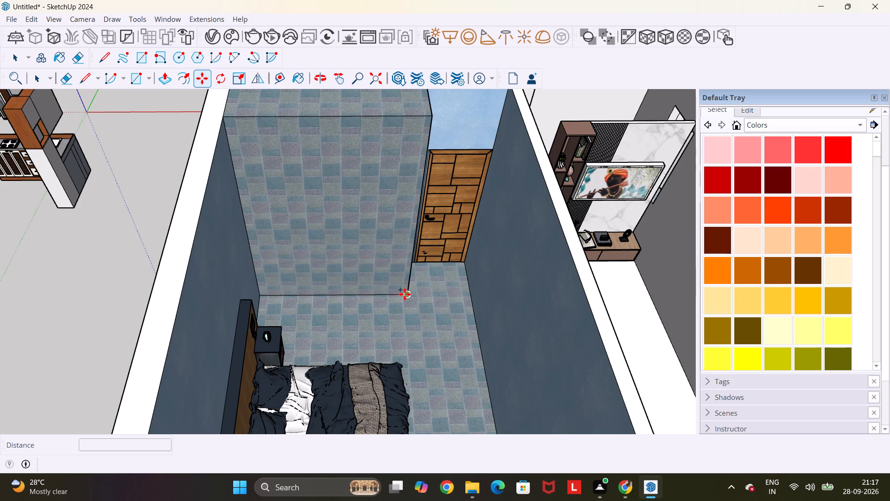
left_click(257, 297)
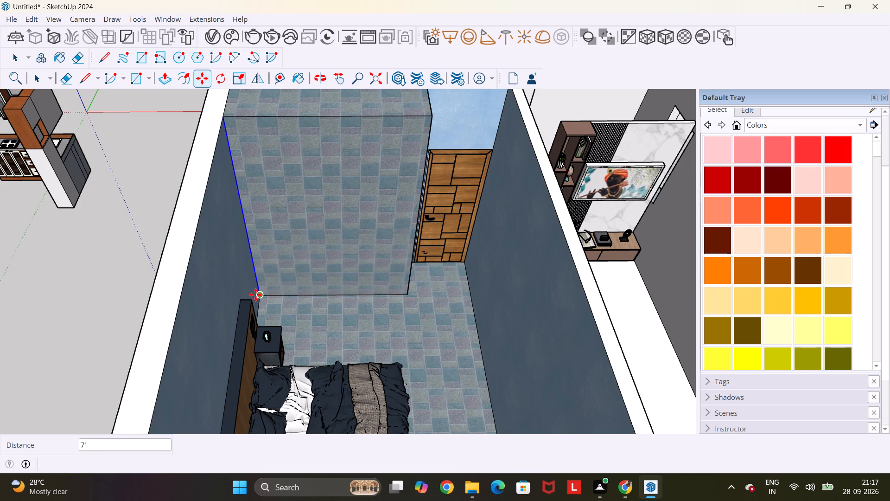
type("/4")
key("Return")
scroll(313, 239, "down", 3)
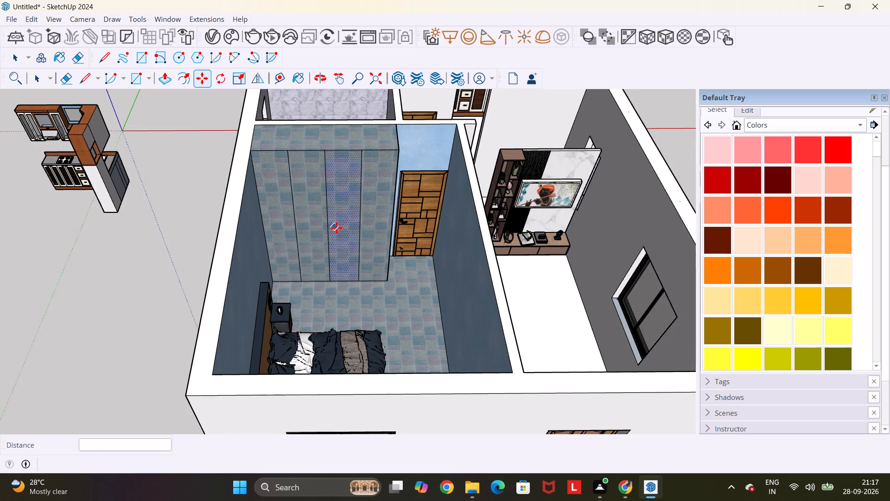
middle_click_drag(356, 236, 349, 205)
key("Escape")
key("space")
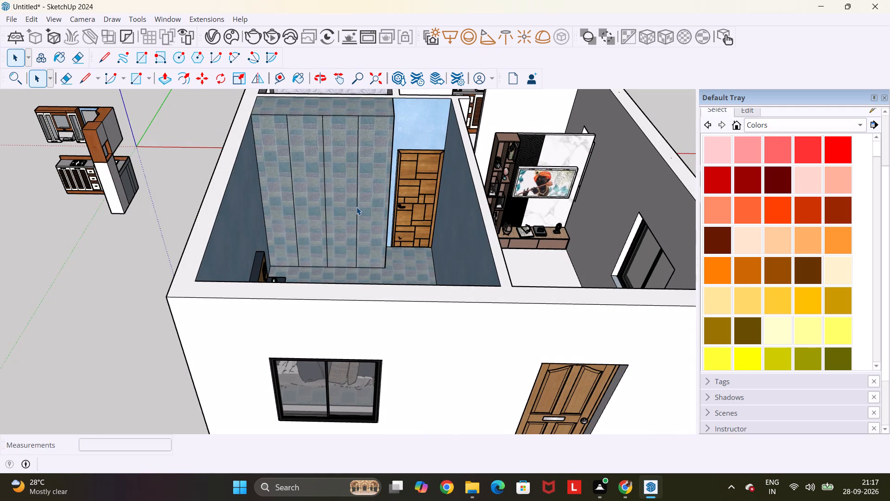
Copy the three vertical divider lines on the wardrobe front 0.3" sideways toward the door to form narrow groove strips.
left_click(356, 207)
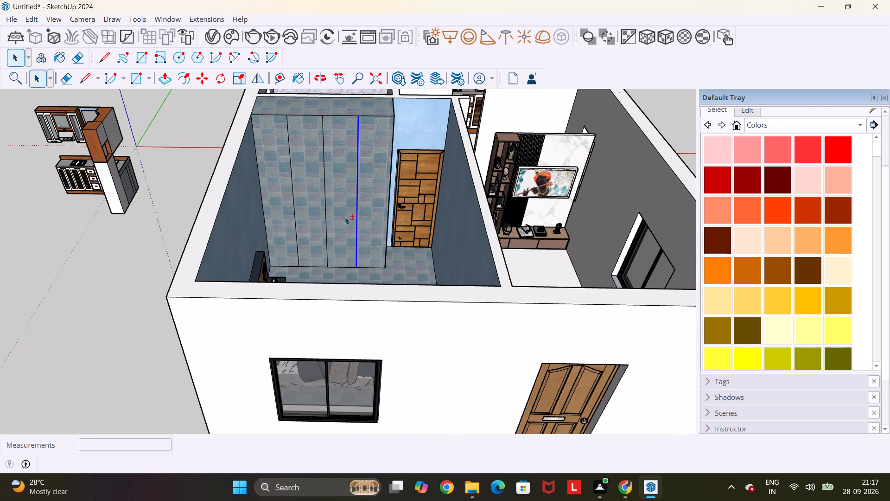
left_click(327, 224, "shift")
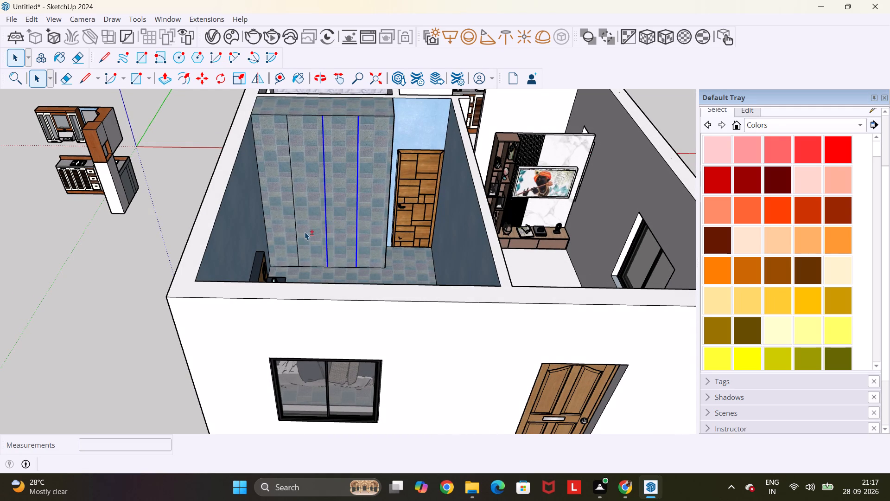
left_click(295, 234, "shift")
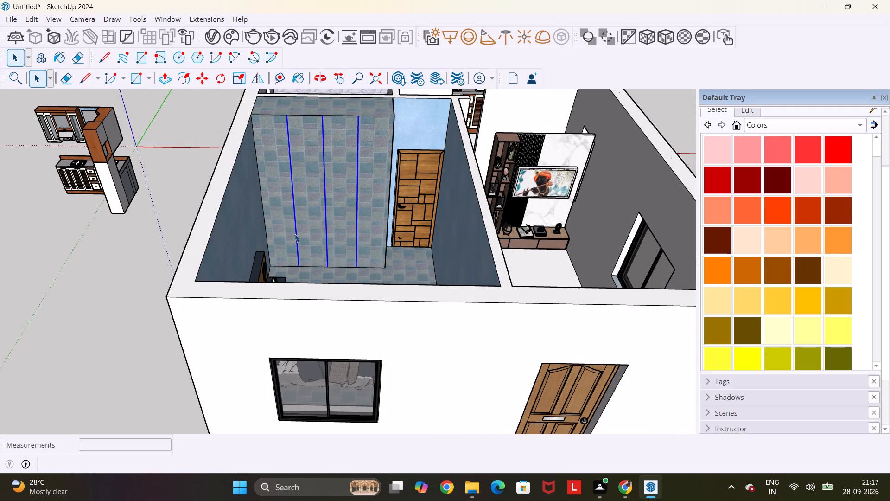
key("m")
scroll(295, 234, "up", 6)
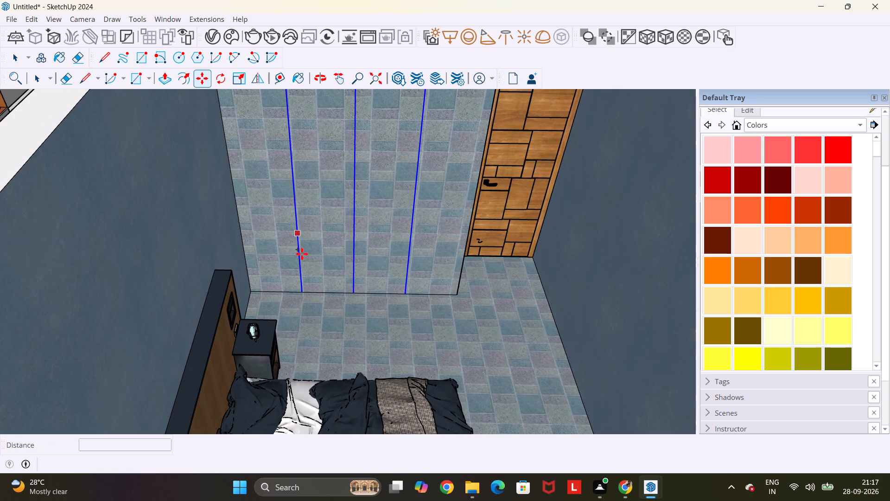
left_click(303, 292)
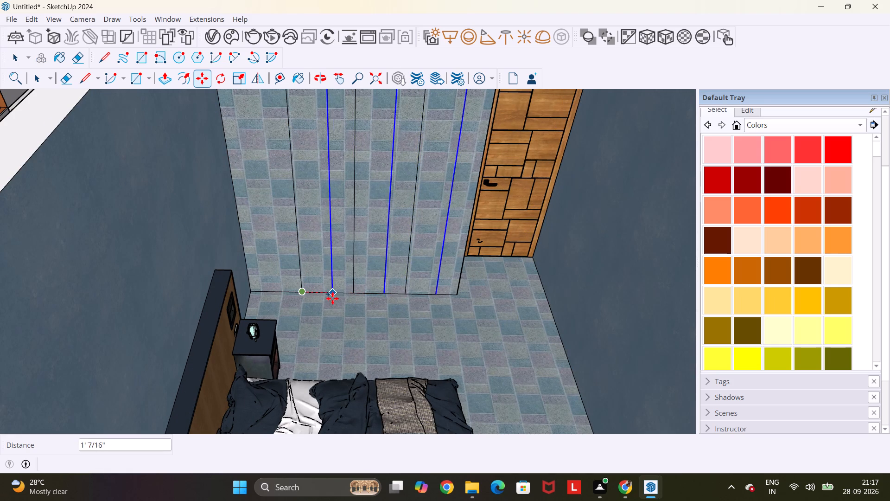
key("0")
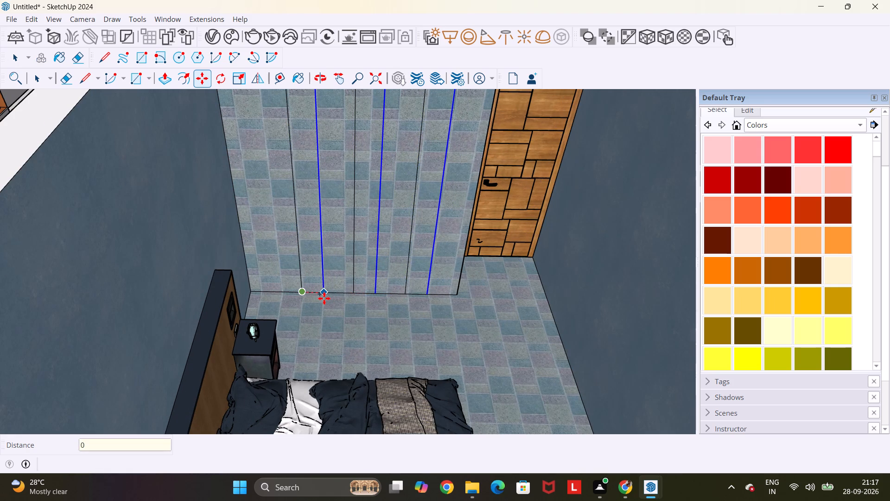
type(".3")
key("shift+quotedbl")
key("Return")
key("Escape")
key("space")
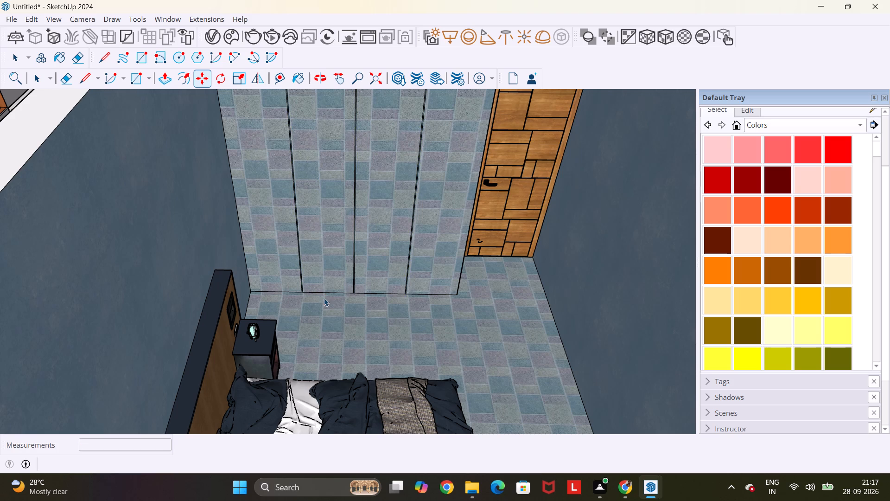
Paint the three narrow vertical strips between the wardrobe door panels black with Color M09.
scroll(337, 282, "down", 8)
scroll(381, 219, "up", 10)
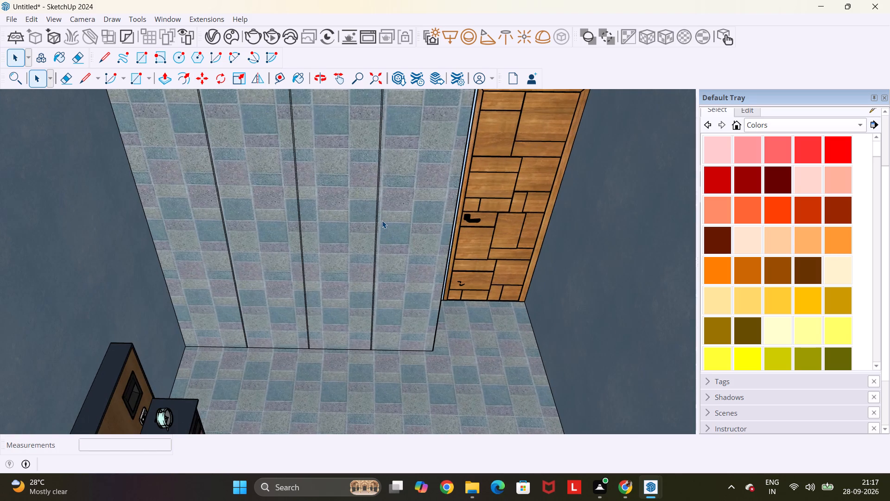
scroll(382, 220, "up", 10)
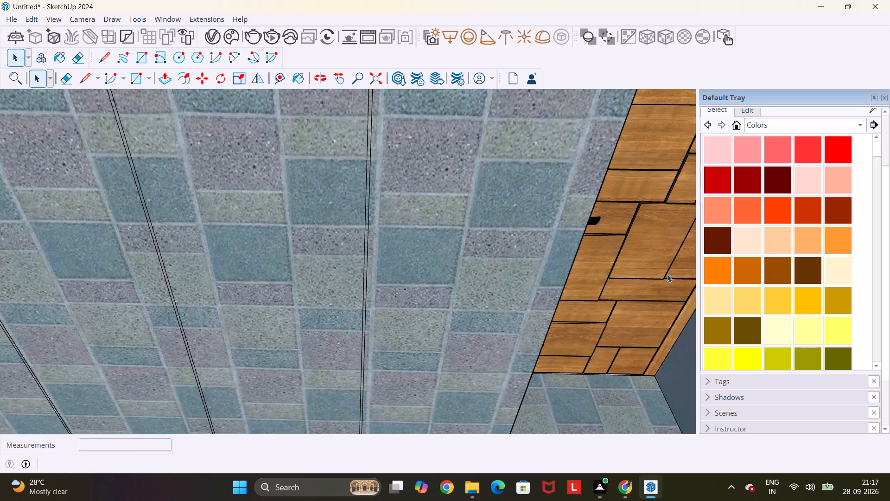
scroll(817, 247, "down", 20)
left_click(717, 216)
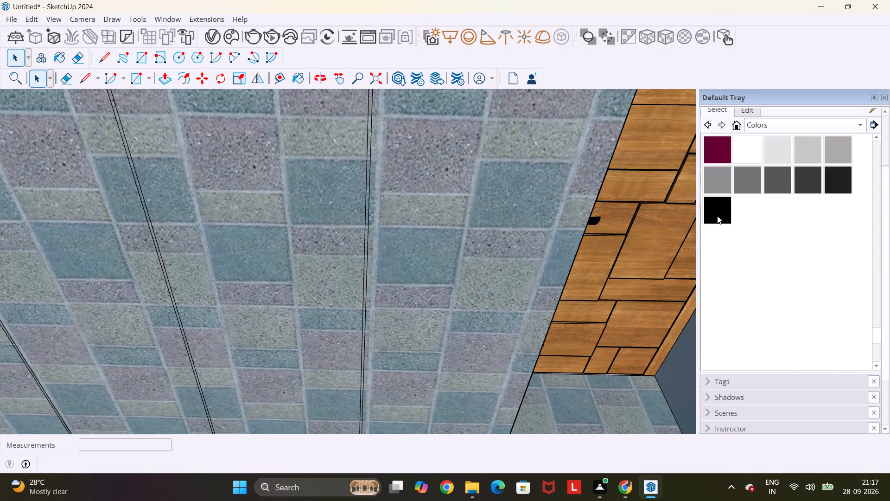
scroll(354, 328, "up", 4)
left_click(367, 321)
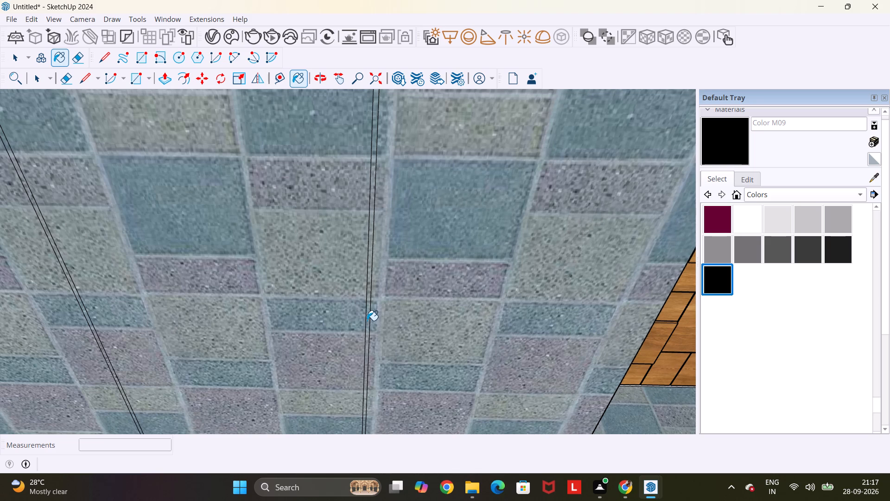
scroll(367, 321, "down", 6)
scroll(210, 340, "up", 4)
left_click(212, 339)
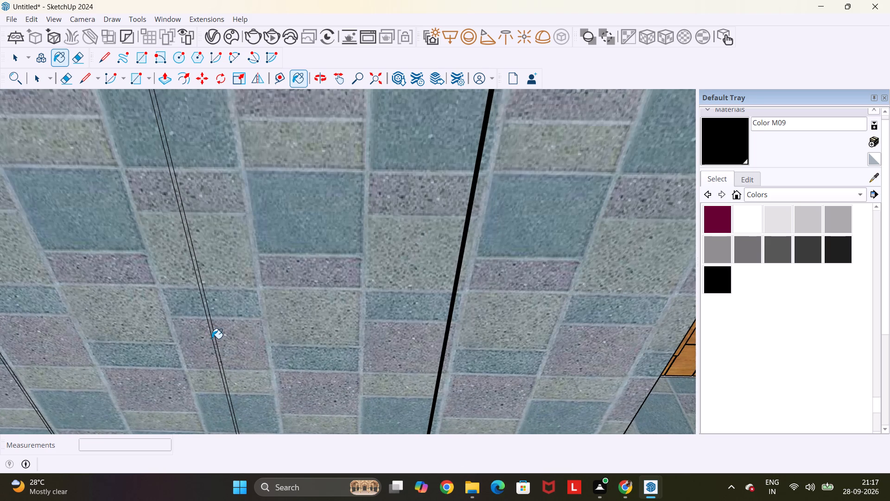
left_click(213, 339)
scroll(213, 339, "down", 9)
scroll(121, 348, "up", 2)
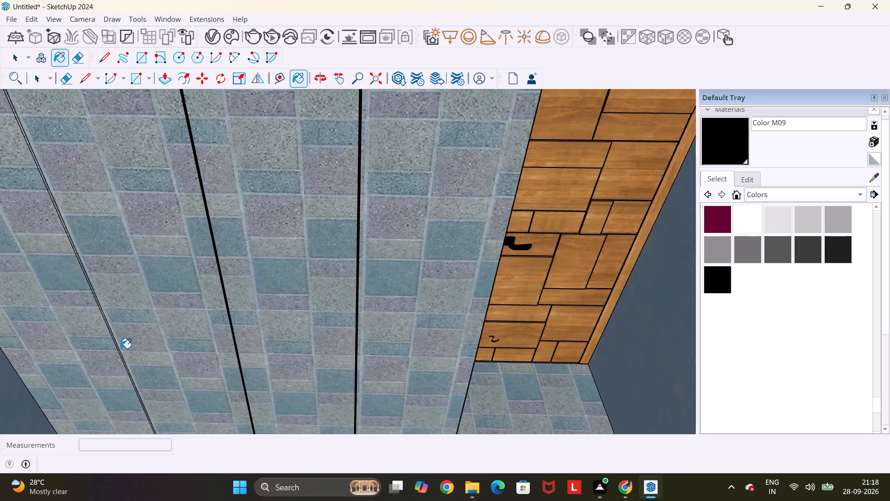
scroll(121, 348, "up", 7)
left_click(120, 352)
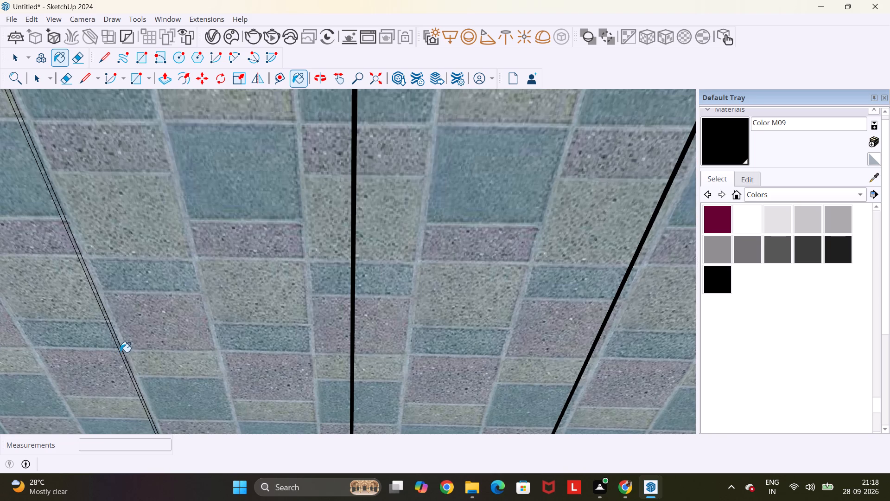
scroll(120, 352, "up", 13)
left_click(125, 347)
scroll(124, 347, "down", 10)
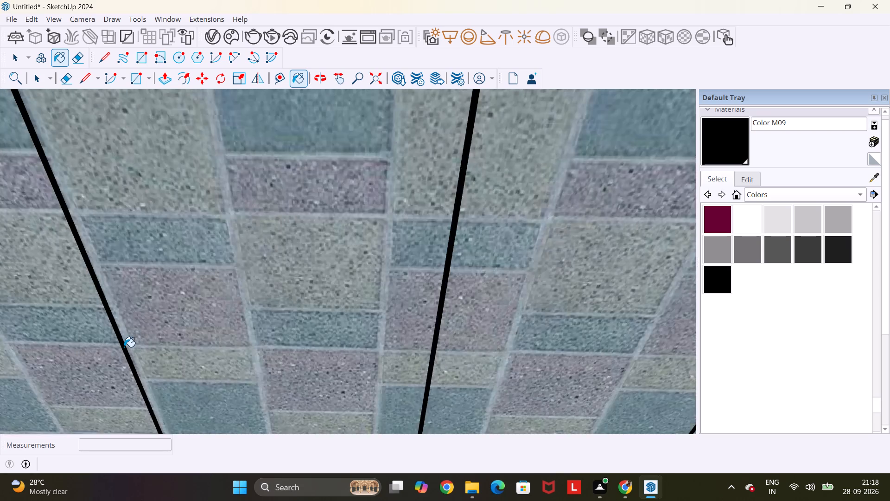
scroll(124, 347, "down", 20)
scroll(124, 347, "down", 5)
Copy the four top front edge segments of the wardrobe 3' down its front face.
middle_click_drag(139, 363, 183, 323)
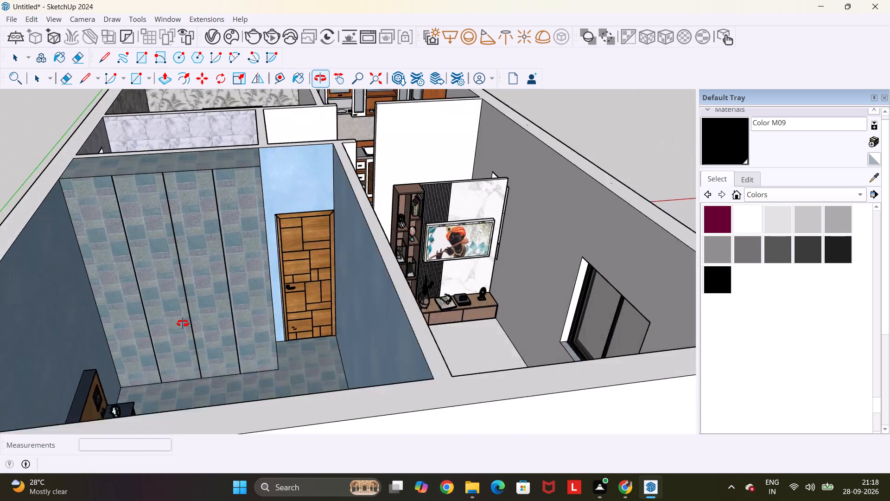
middle_click_drag(183, 323, 187, 317)
scroll(187, 317, "up", 6)
scroll(153, 321, "down", 7)
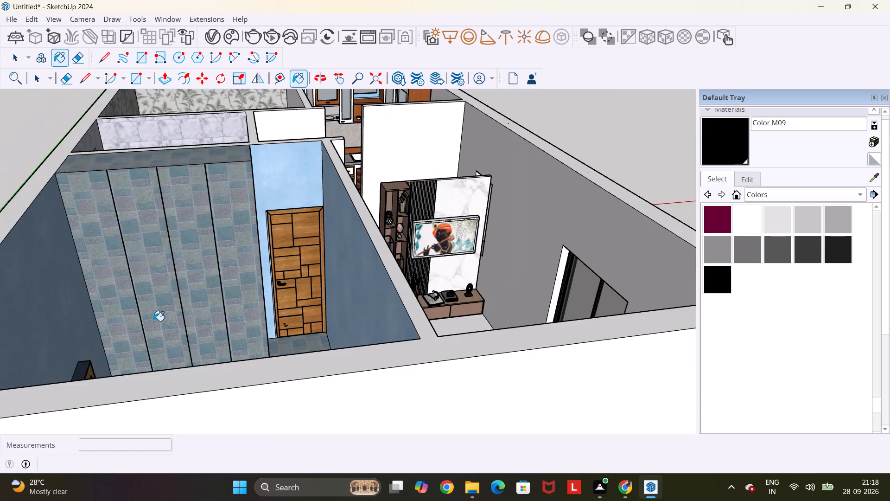
middle_click_drag(152, 318, 156, 344)
scroll(156, 344, "up", 2)
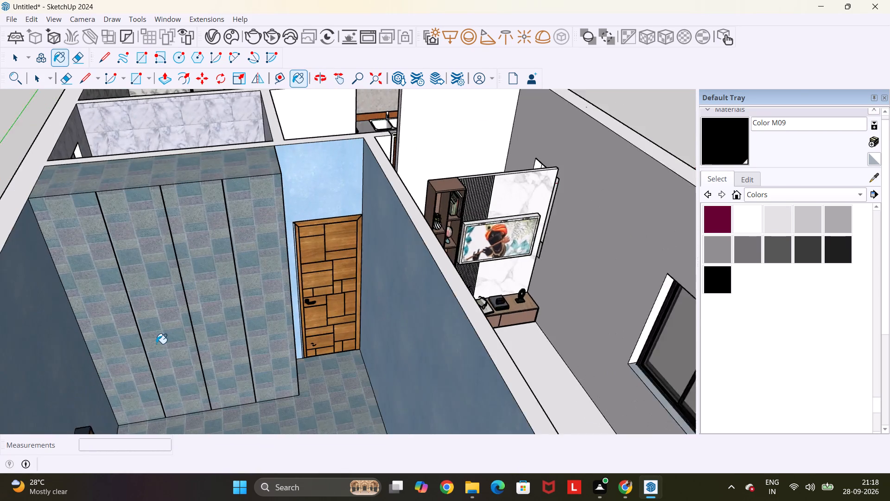
scroll(156, 344, "up", 1)
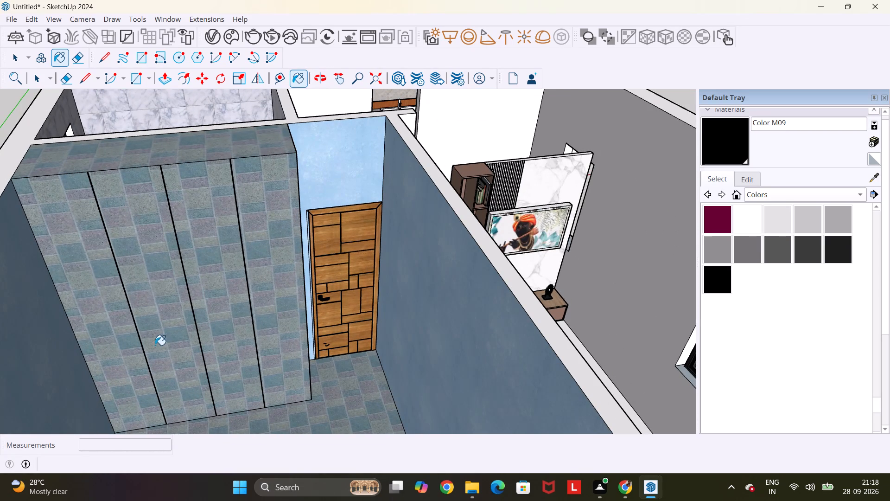
key("space")
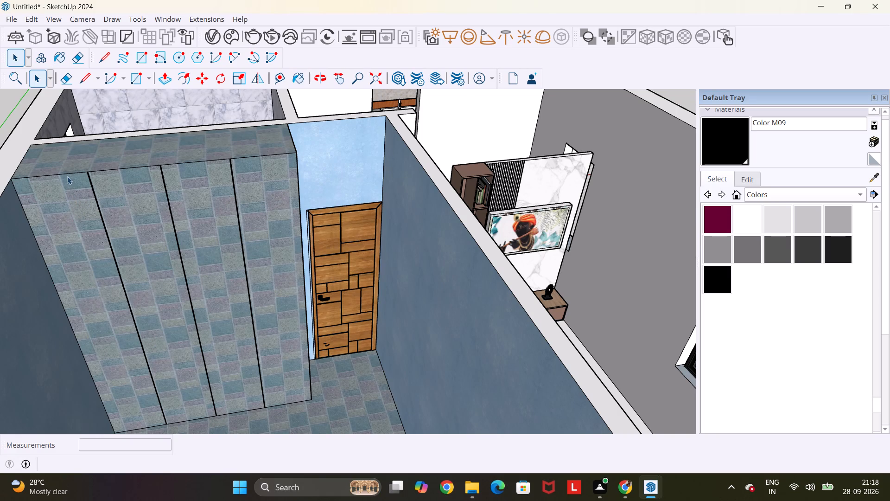
left_click(67, 175)
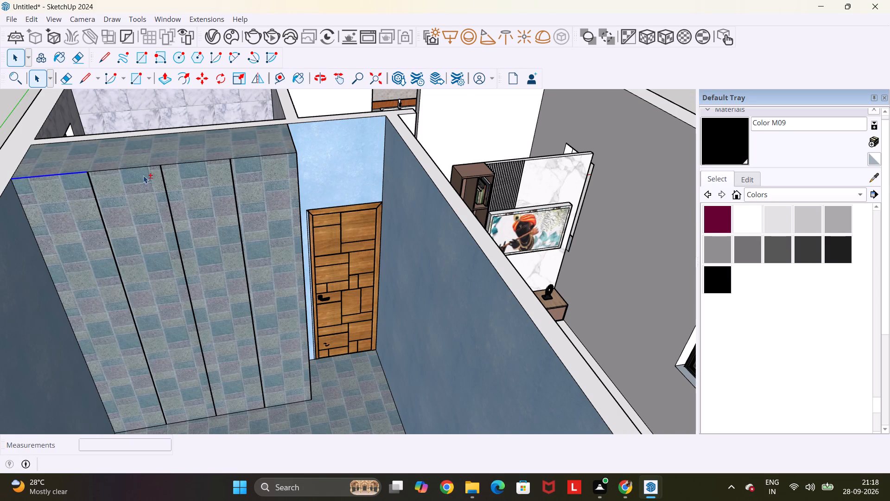
left_click(129, 167, "shift")
left_click(191, 160, "shift")
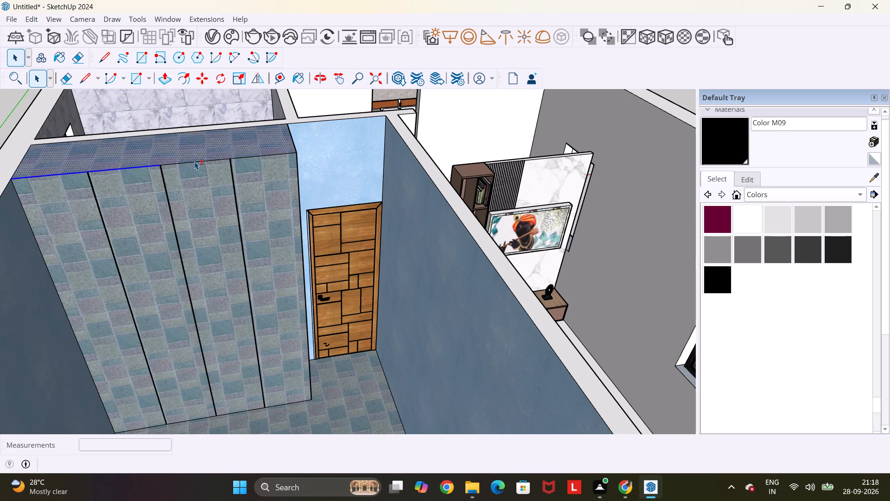
left_click(194, 161, "shift")
left_click(200, 152, "shift")
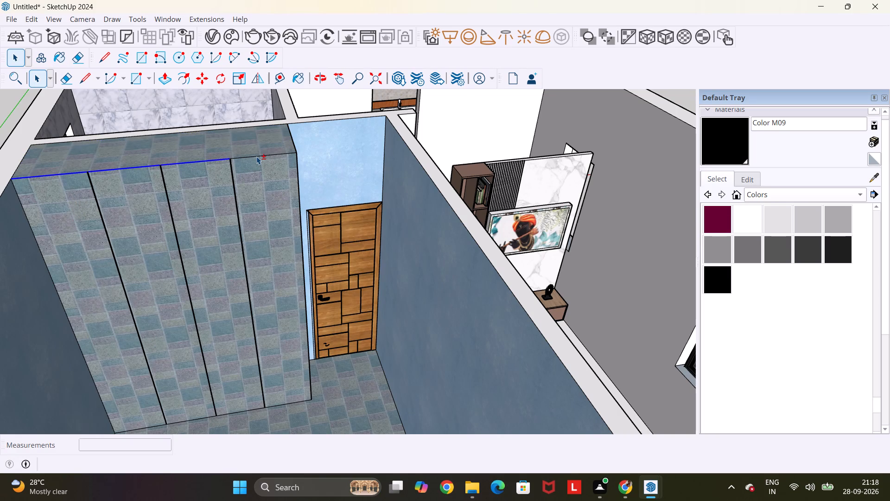
left_click(256, 156, "shift")
key("m")
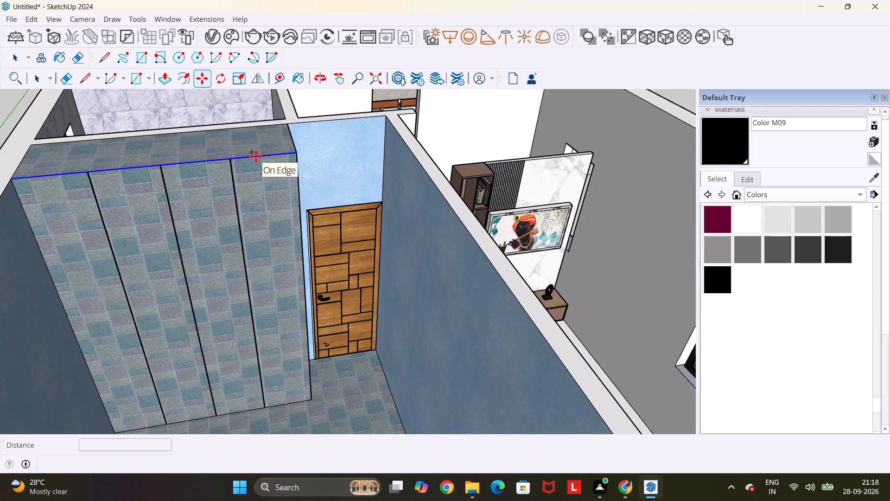
left_click(296, 153)
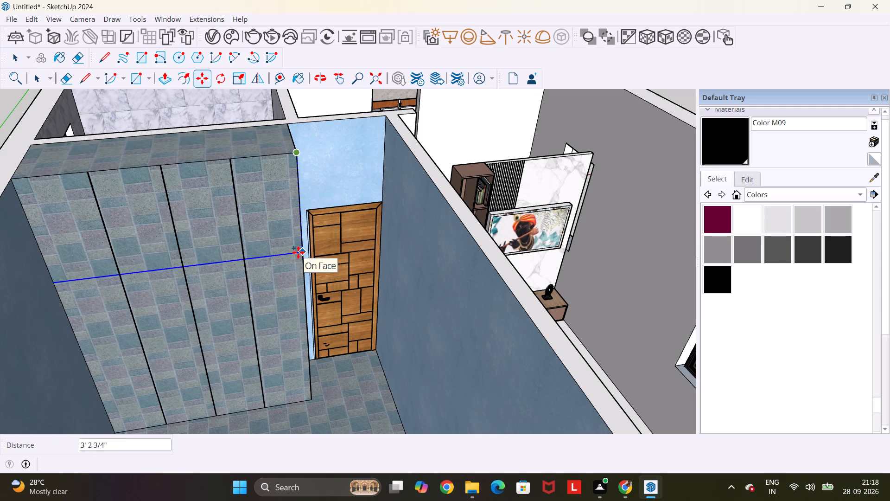
type("3'")
key("Return")
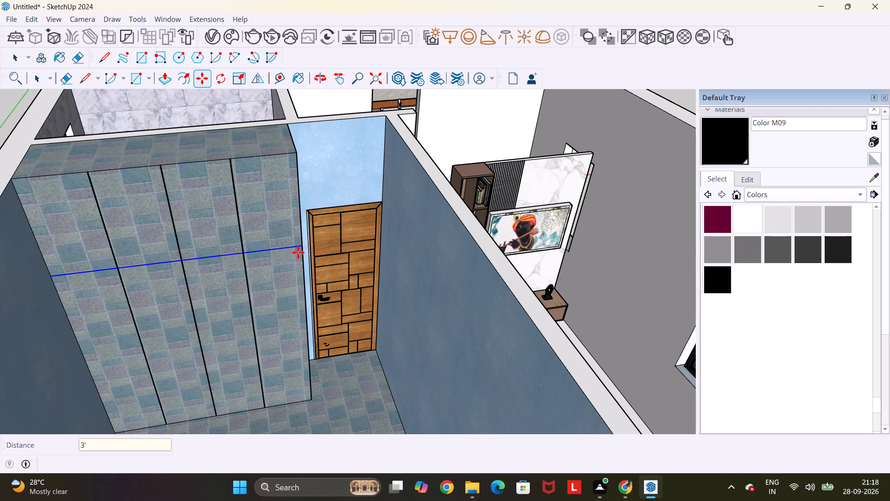
Copy the horizontal divider line on the wardrobe front 0.3" downward to form a narrow groove strip.
key("m")
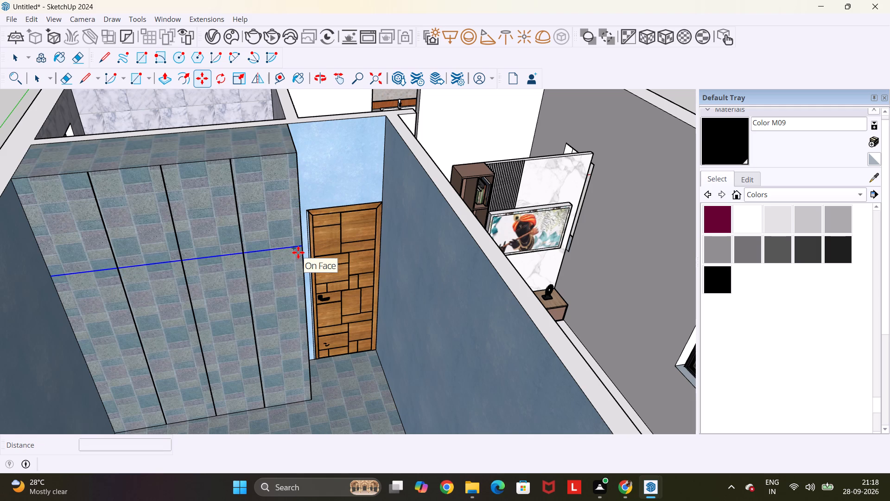
left_click(299, 246)
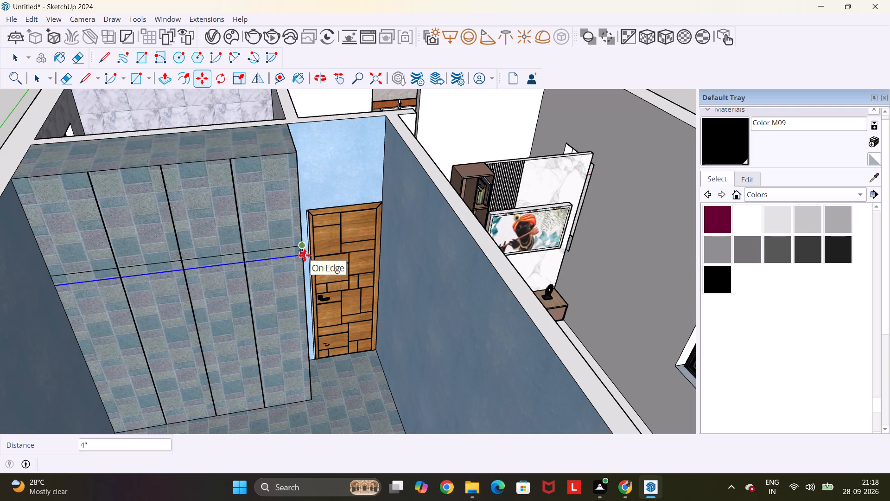
type("0.3\"")
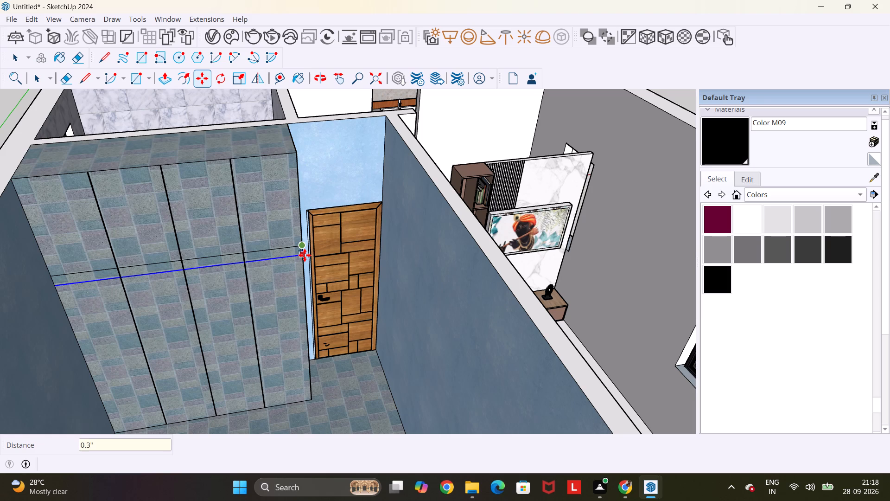
key("Return")
scroll(262, 217, "up", 10)
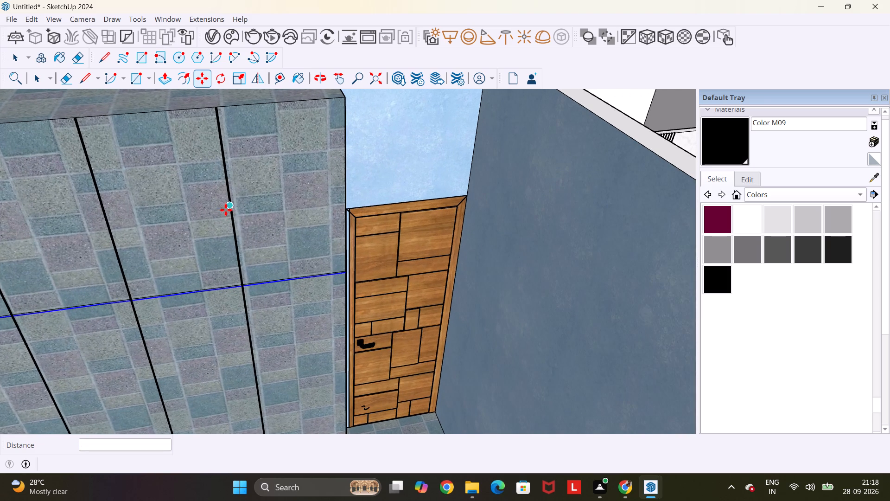
scroll(226, 210, "up", 6)
key("Escape")
key("space")
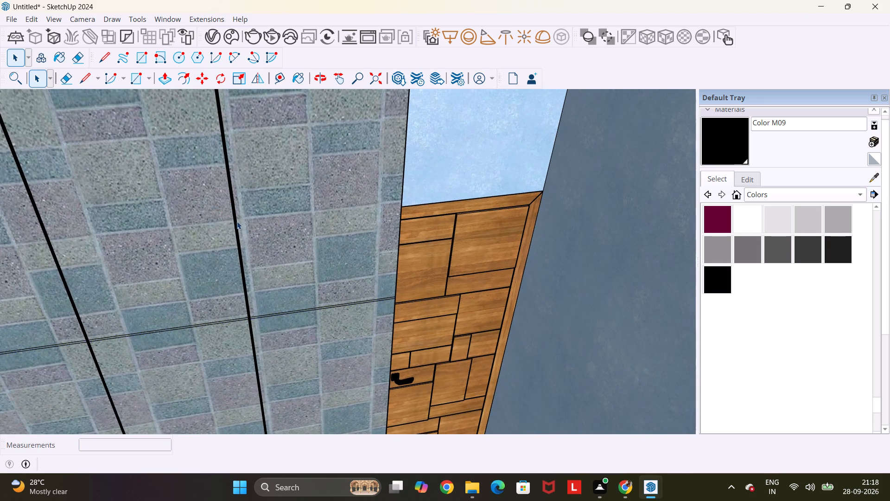
Paint the four segments of the narrow horizontal strip across the wardrobe front black with Color M09.
left_click(722, 281)
scroll(104, 357, "up", 11)
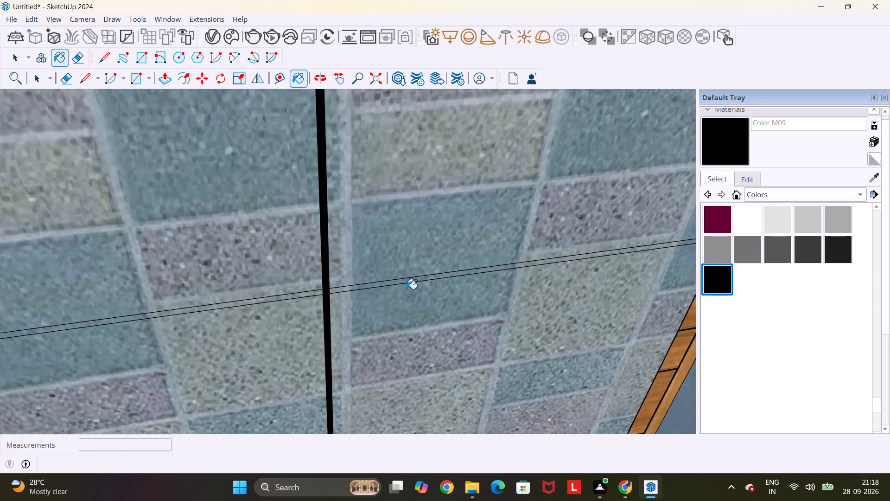
scroll(407, 289, "up", 8)
left_click(305, 297)
left_click(159, 315)
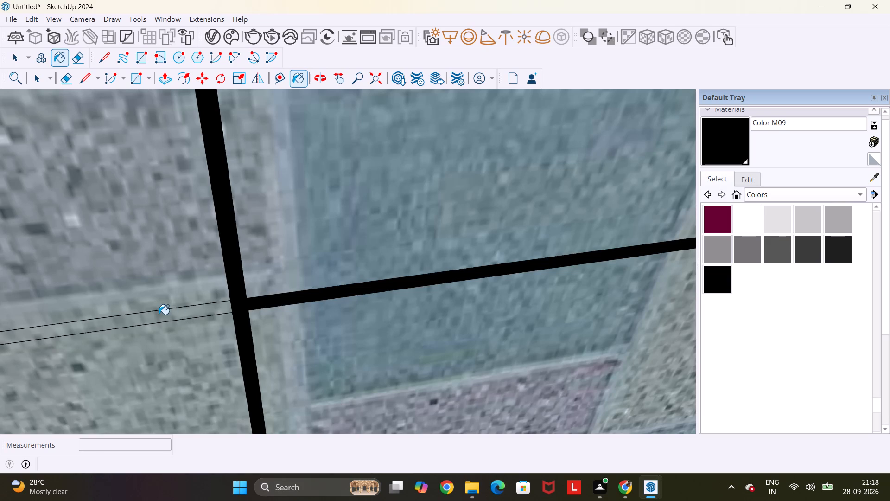
scroll(159, 314, "down", 20)
scroll(159, 314, "down", 13)
scroll(68, 338, "up", 3)
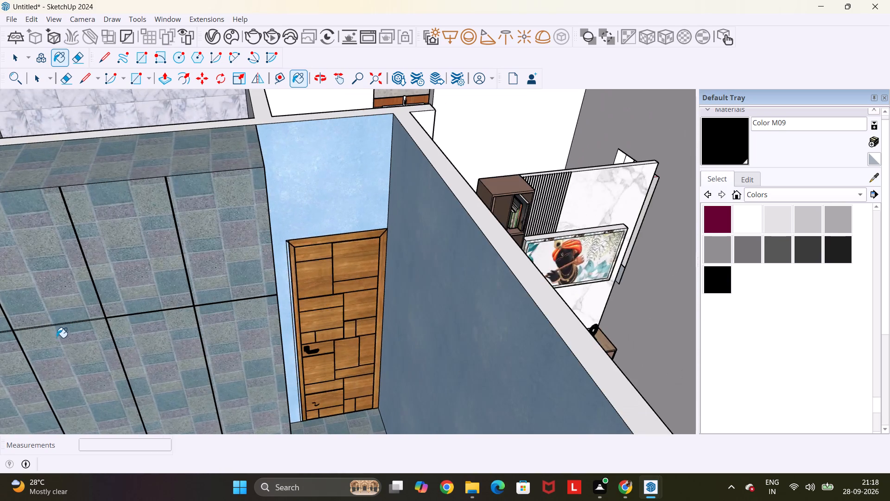
scroll(34, 338, "up", 20)
scroll(34, 338, "up", 2)
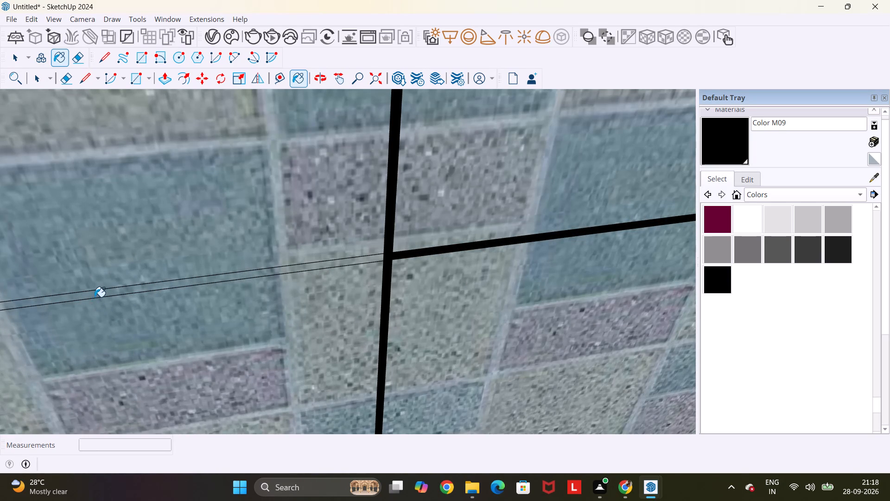
left_click(95, 296)
scroll(95, 296, "down", 20)
scroll(95, 296, "down", 6)
scroll(0, 305, "up", 7)
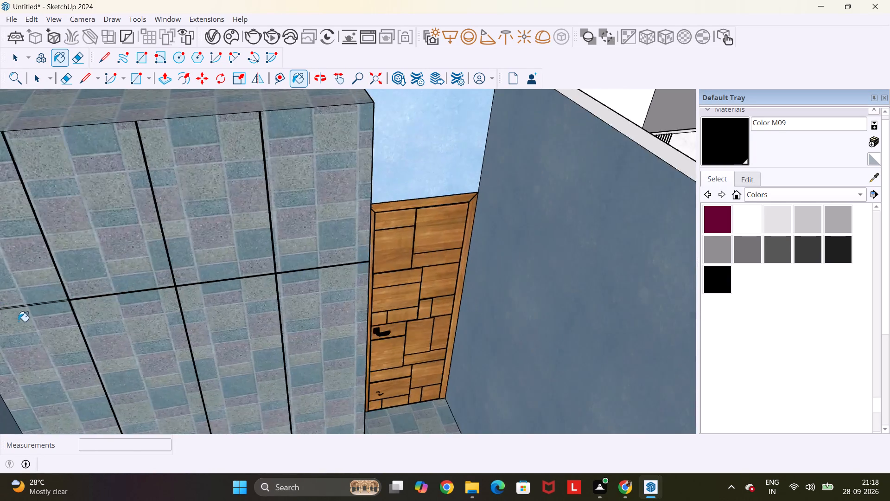
scroll(18, 321, "up", 14)
left_click(95, 255)
scroll(95, 254, "down", 4)
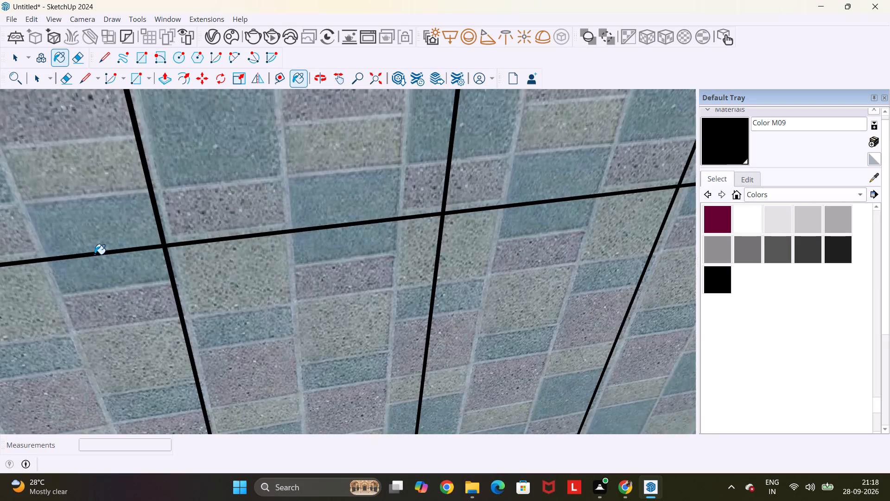
scroll(95, 254, "down", 16)
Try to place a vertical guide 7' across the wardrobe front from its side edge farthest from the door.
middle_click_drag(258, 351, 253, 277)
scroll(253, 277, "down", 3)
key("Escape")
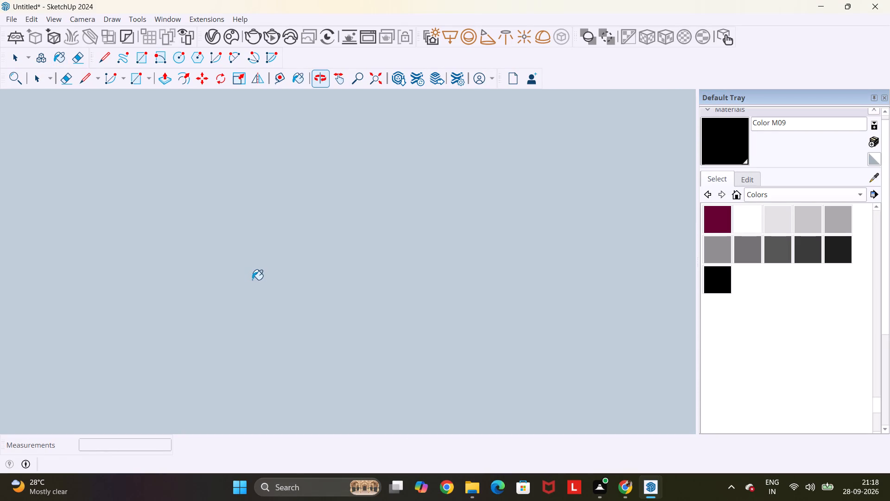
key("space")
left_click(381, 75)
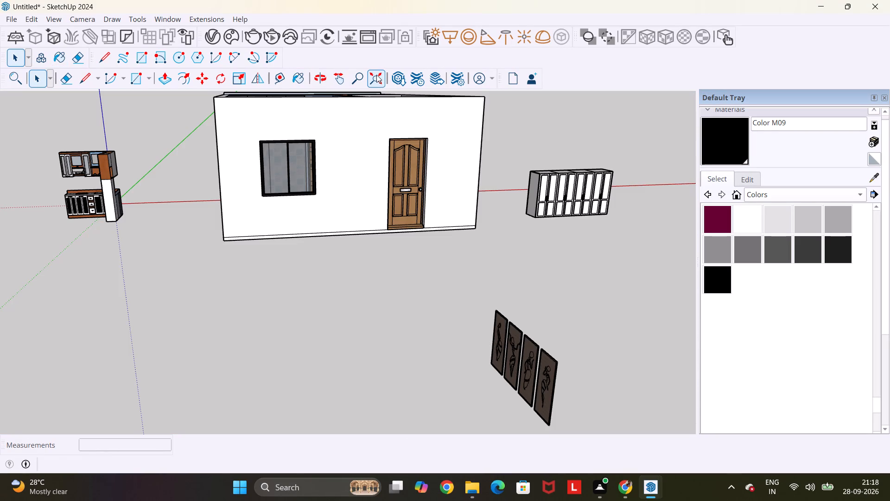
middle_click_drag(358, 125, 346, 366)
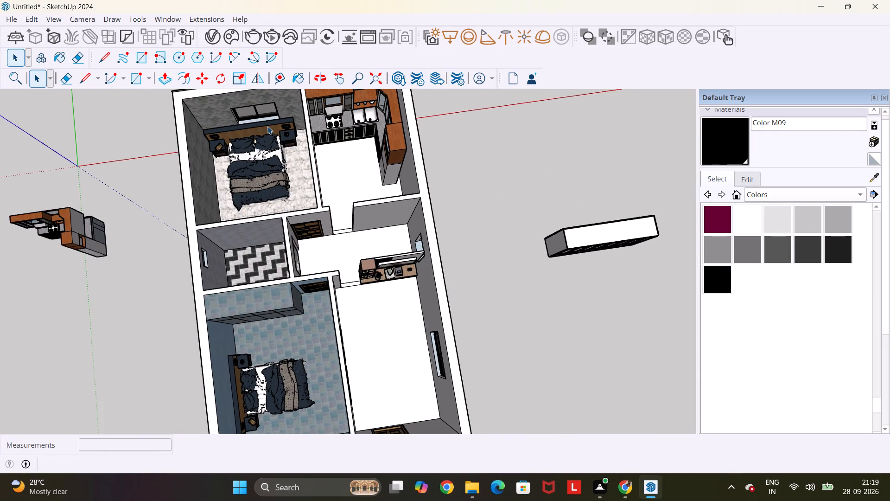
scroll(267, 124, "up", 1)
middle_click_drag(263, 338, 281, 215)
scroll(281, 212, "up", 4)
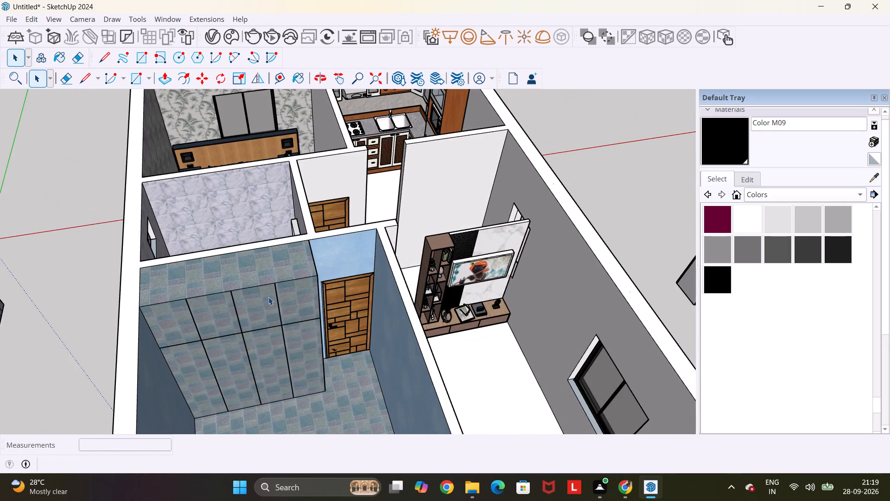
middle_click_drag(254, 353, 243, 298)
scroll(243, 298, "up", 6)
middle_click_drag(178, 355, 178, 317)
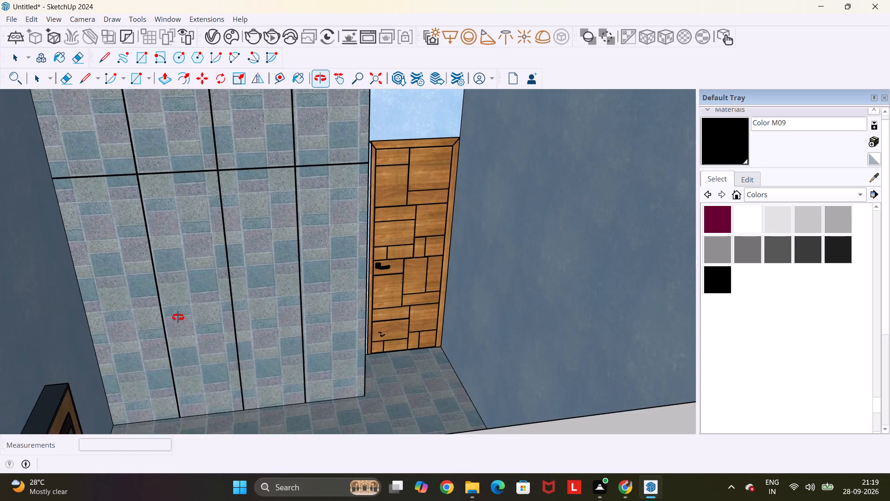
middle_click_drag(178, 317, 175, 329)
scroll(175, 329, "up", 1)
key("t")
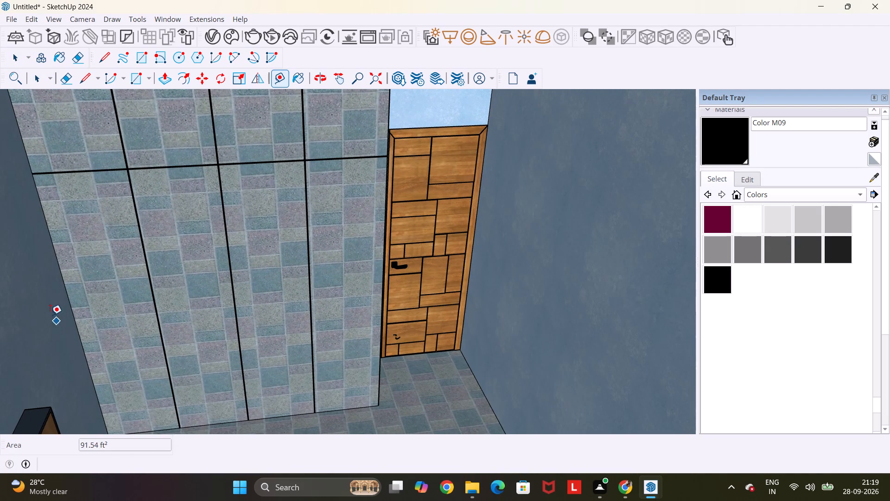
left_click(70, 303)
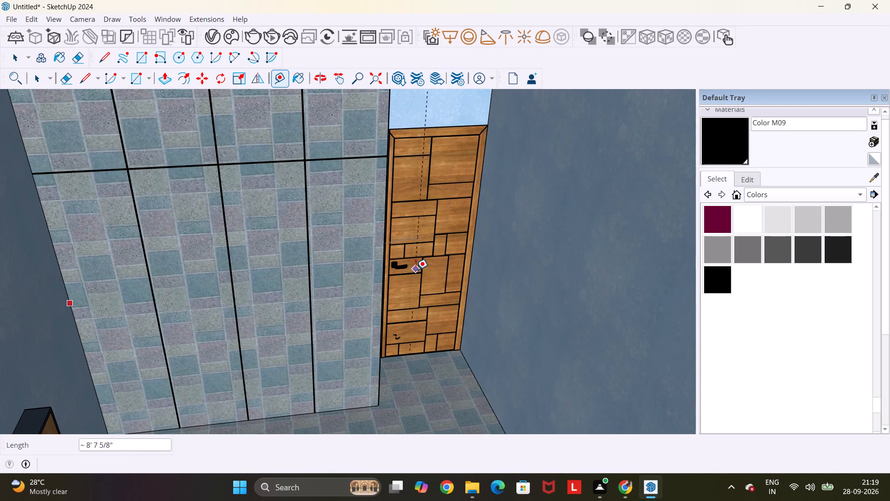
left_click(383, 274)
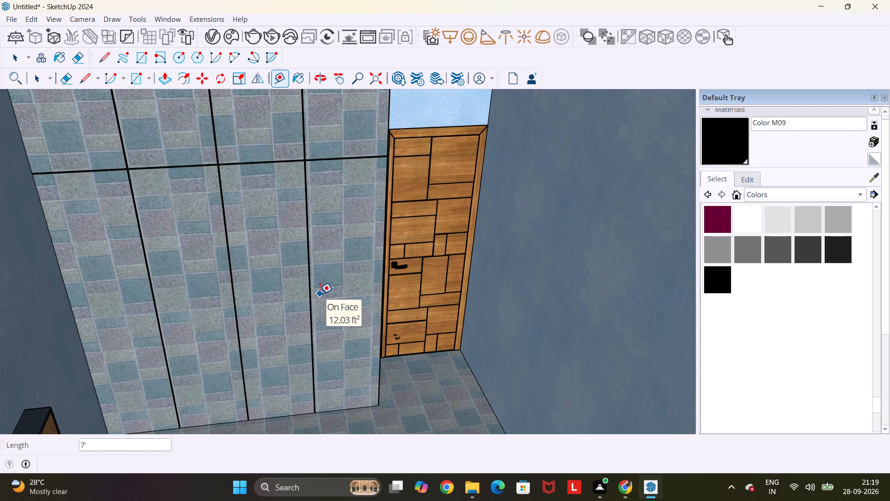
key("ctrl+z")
Place two horizontal guides across the wardrobe front, one 4' above its bottom edge and another 3" above that one.
left_click(273, 418)
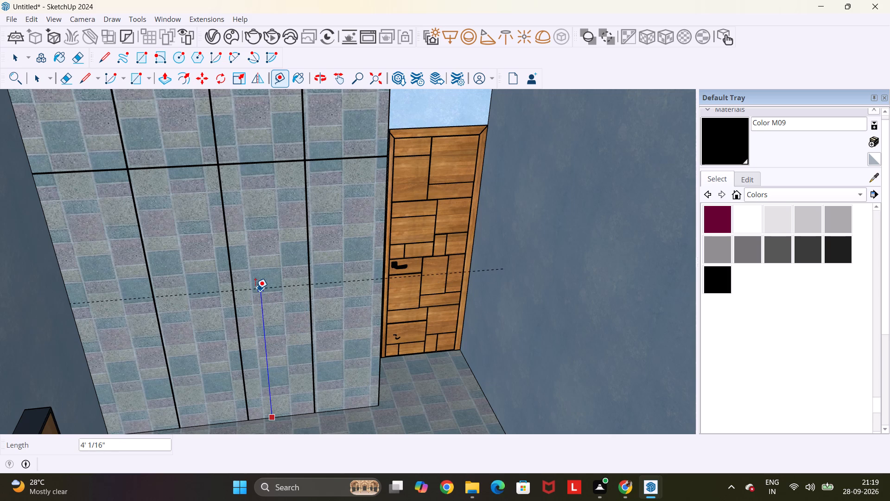
type("4'")
key("Return")
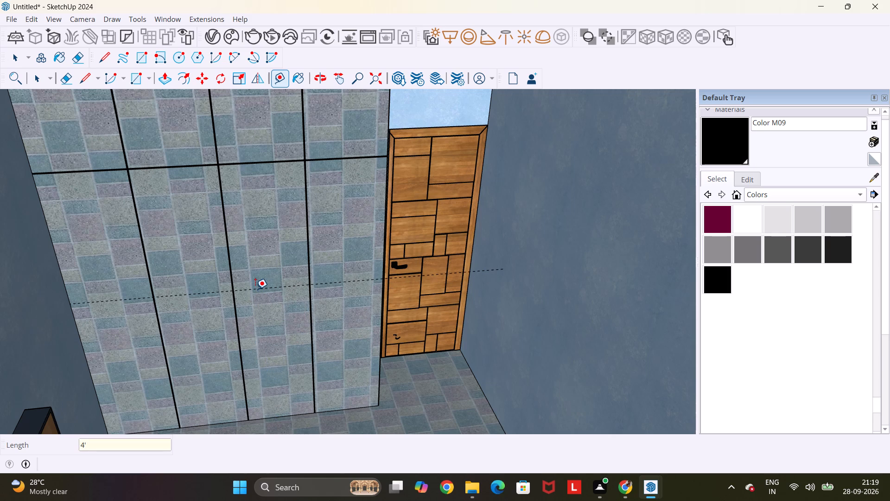
scroll(255, 289, "up", 4)
left_click(255, 289)
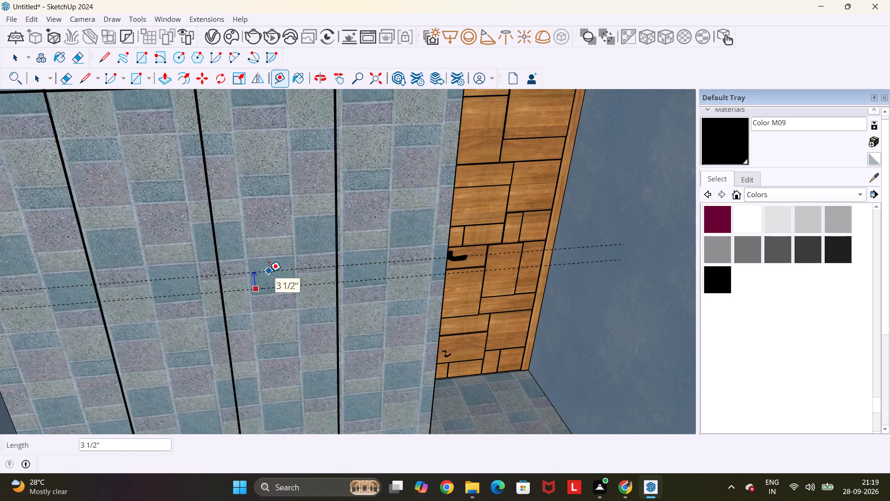
type("3\"")
key("Return")
scroll(264, 271, "down", 6)
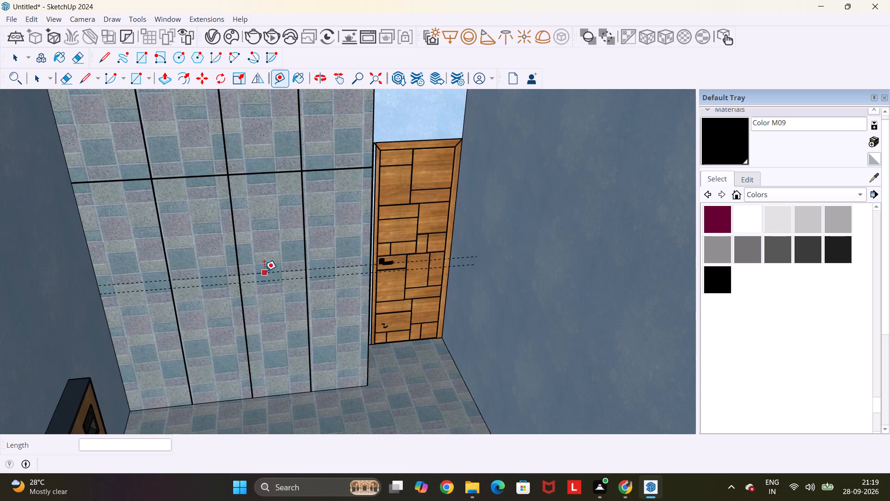
Draw two hexagons of about 1 13/16" inscribed radius between the guides, one on each side of the vertical groove farthest from the door.
scroll(159, 281, "up", 6)
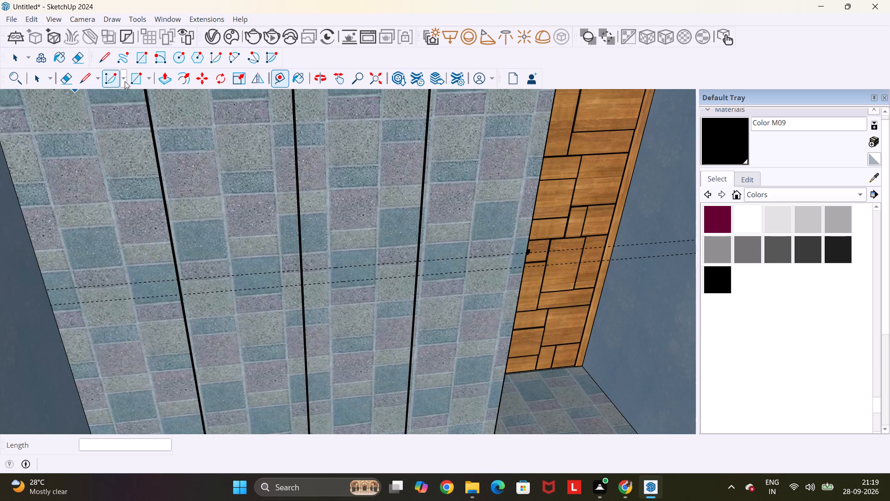
left_click(152, 81)
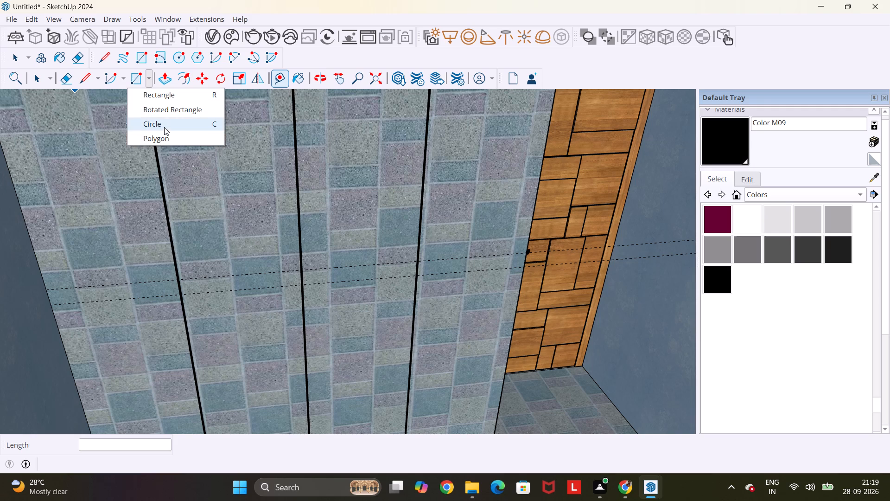
left_click(164, 141)
scroll(186, 223, "up", 5)
scroll(164, 306, "up", 4)
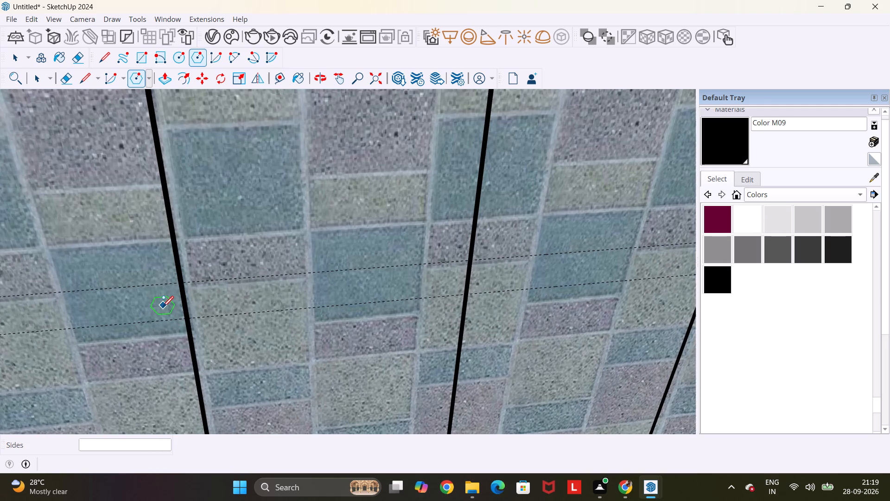
left_click(136, 304)
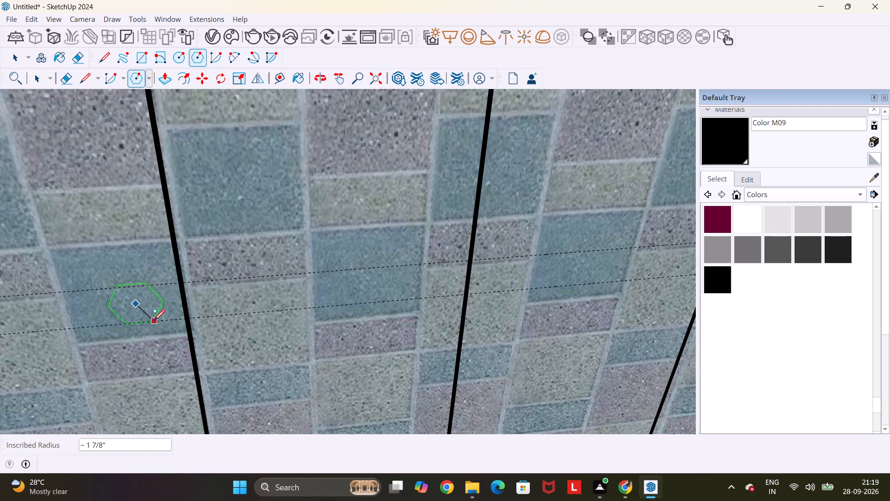
scroll(153, 321, "up", 2)
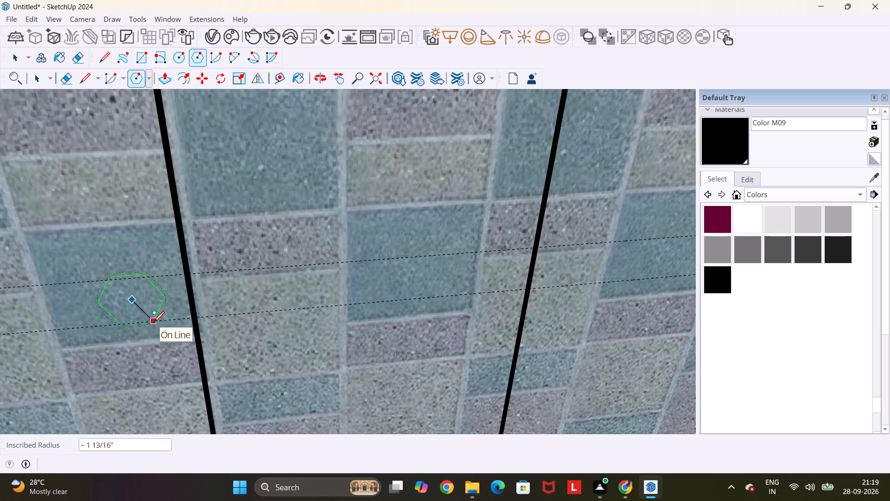
left_click(153, 321)
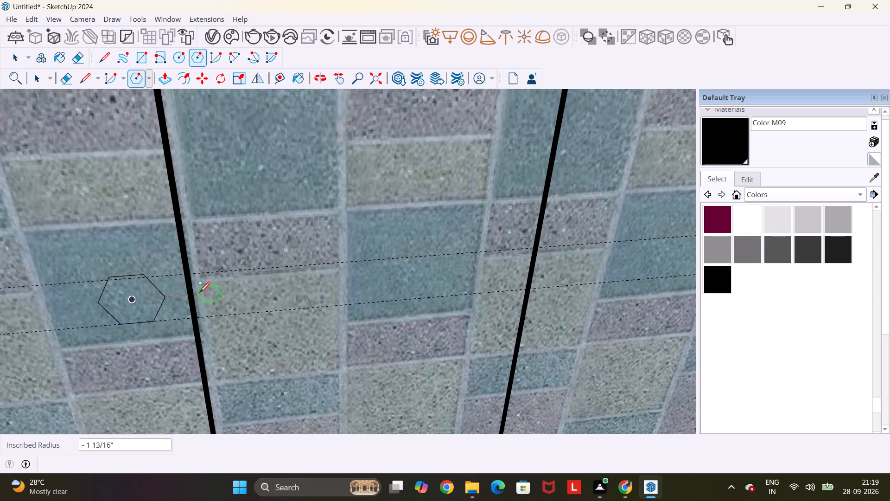
left_click(227, 295)
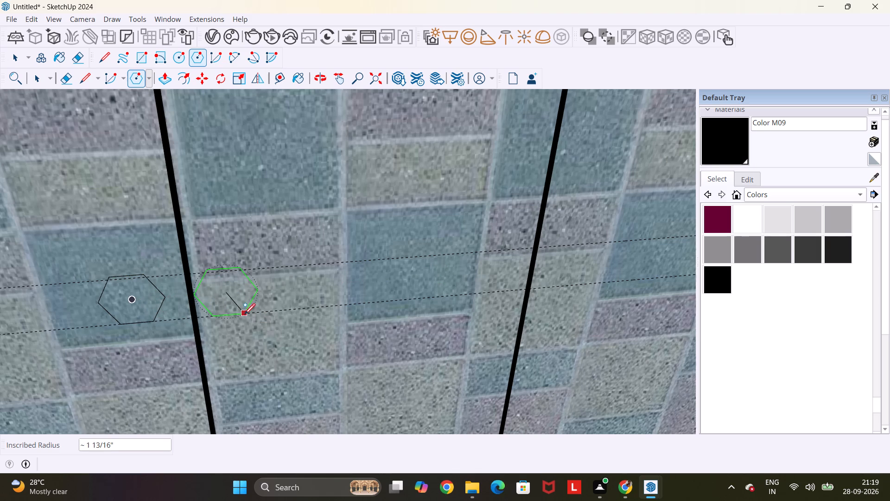
left_click(244, 311)
Draw two hexagons of about 1 7/8" inscribed radius between the guides, one on each side of the vertical groove nearest the door.
scroll(244, 309, "down", 3)
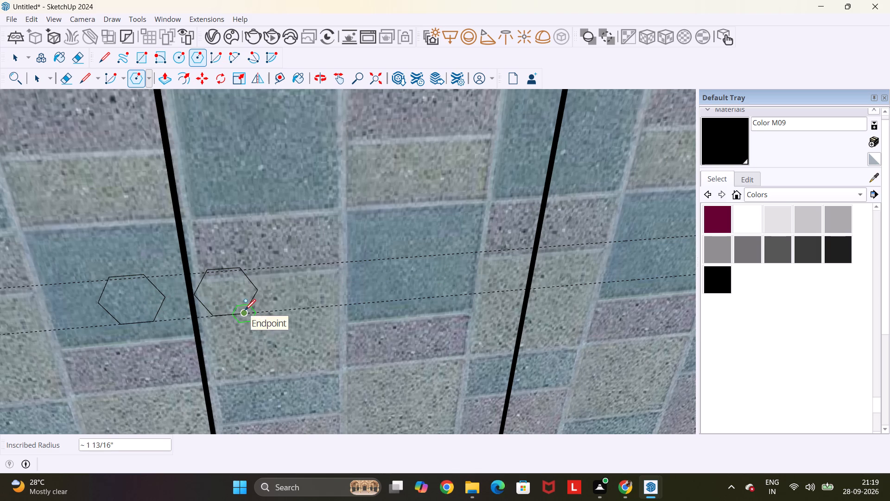
scroll(245, 309, "down", 3)
scroll(499, 282, "up", 4)
scroll(518, 276, "down", 6)
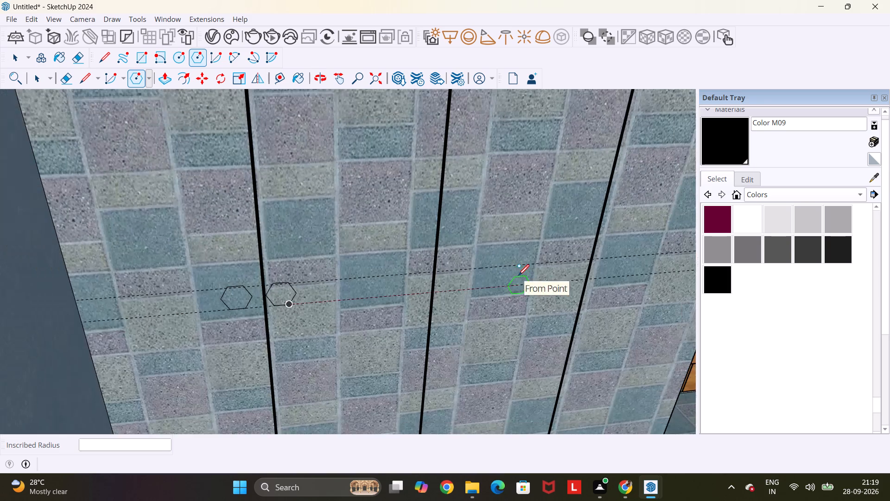
scroll(518, 275, "down", 2)
middle_click_drag(553, 278, 404, 259, "shift")
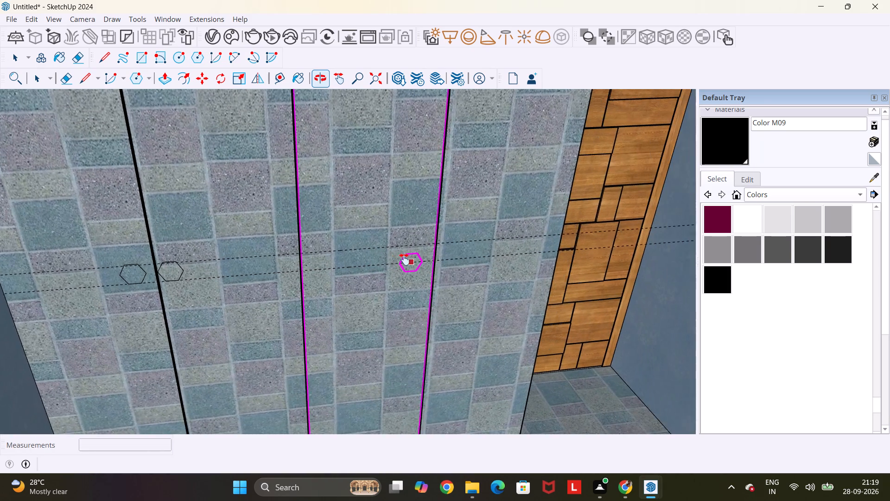
middle_click_drag(404, 259, 322, 251, "shift")
scroll(322, 251, "up", 3)
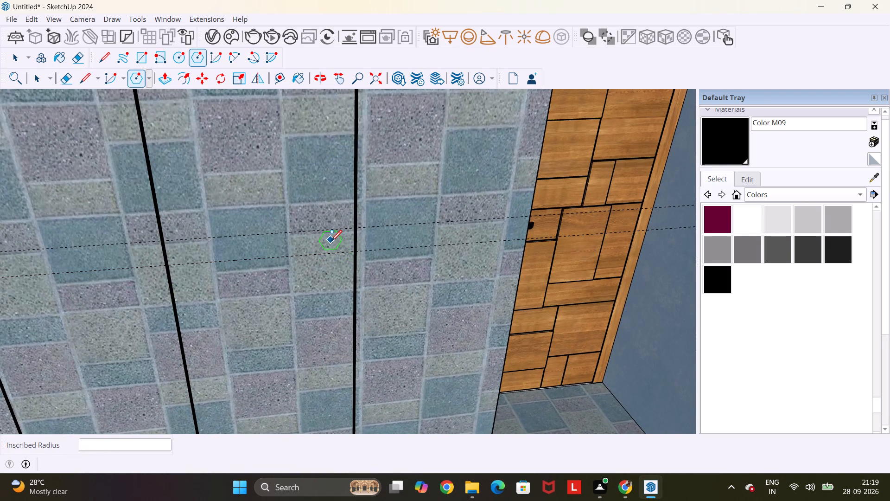
scroll(329, 242, "up", 6)
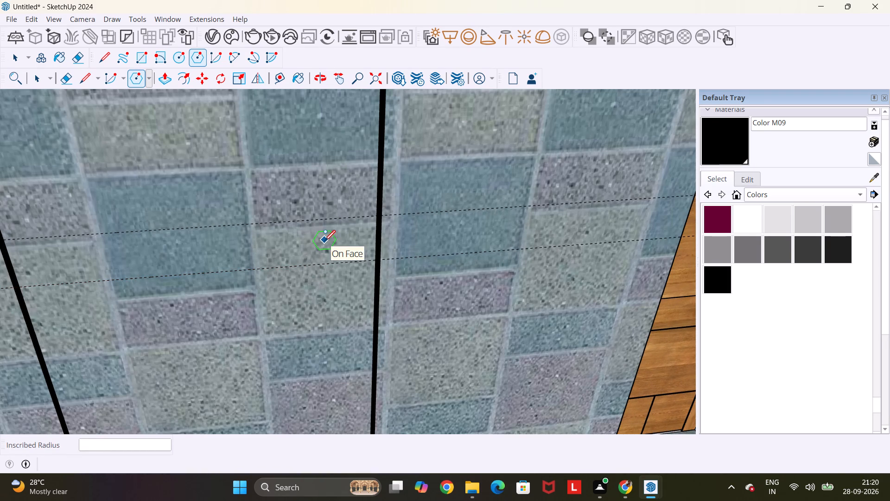
left_click(324, 240)
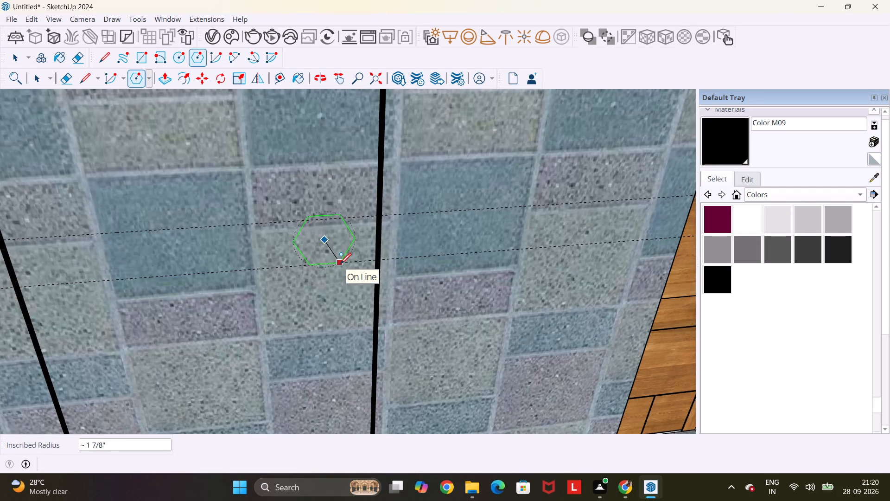
scroll(340, 263, "up", 3)
left_click(340, 263)
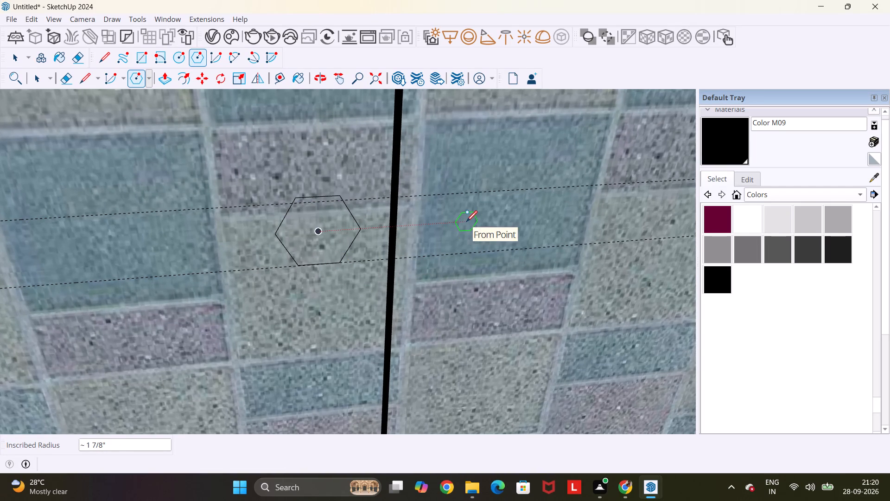
left_click(466, 221)
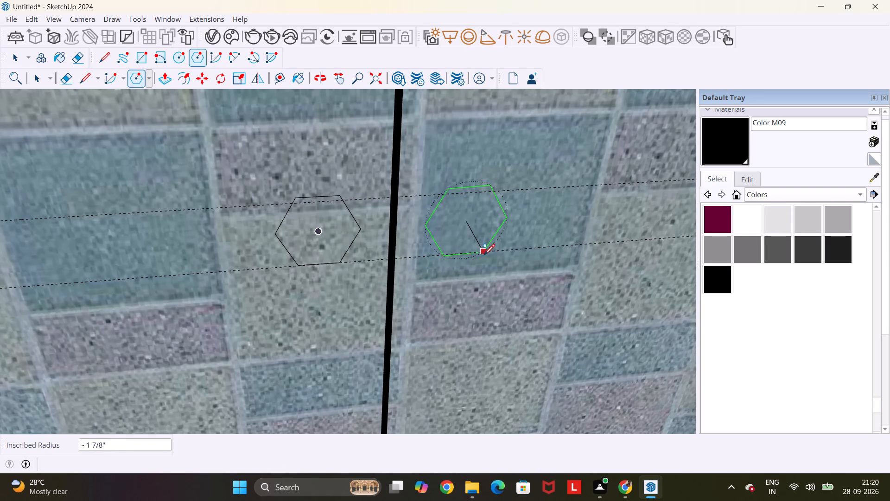
left_click(483, 252)
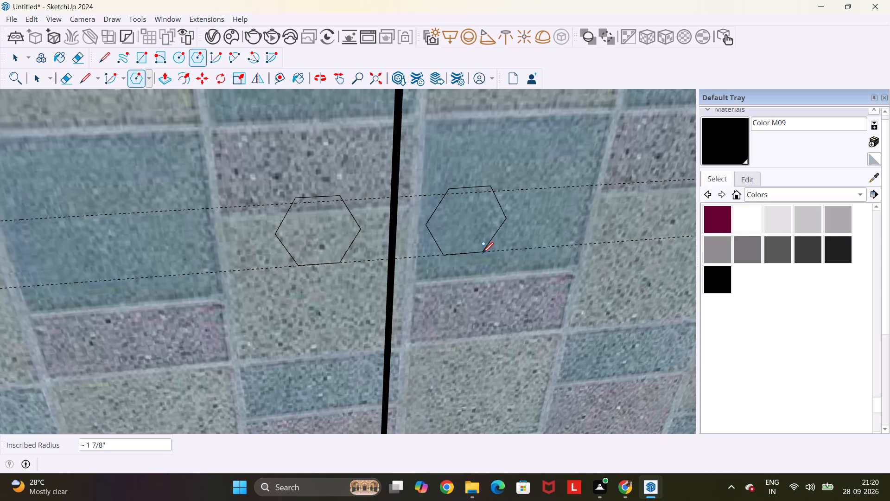
scroll(483, 252, "down", 15)
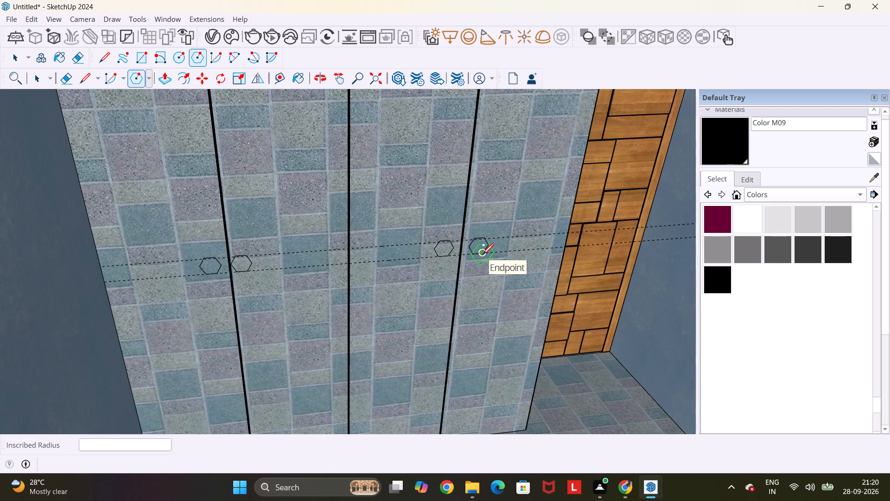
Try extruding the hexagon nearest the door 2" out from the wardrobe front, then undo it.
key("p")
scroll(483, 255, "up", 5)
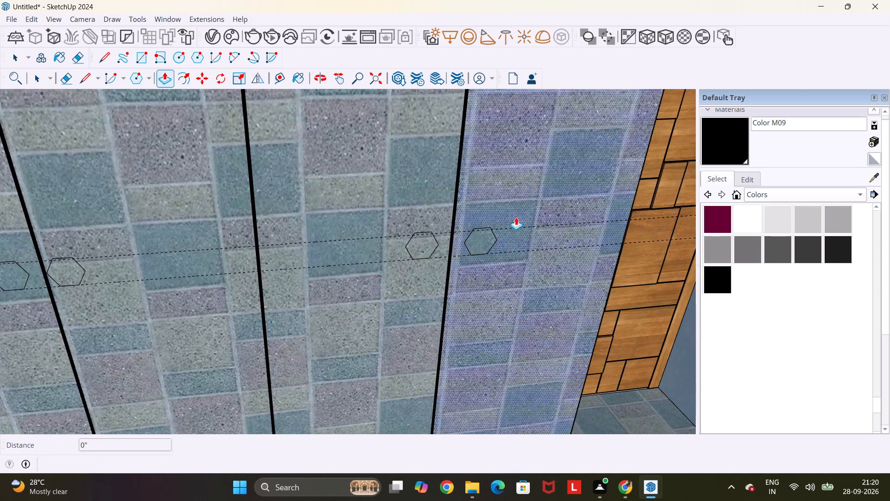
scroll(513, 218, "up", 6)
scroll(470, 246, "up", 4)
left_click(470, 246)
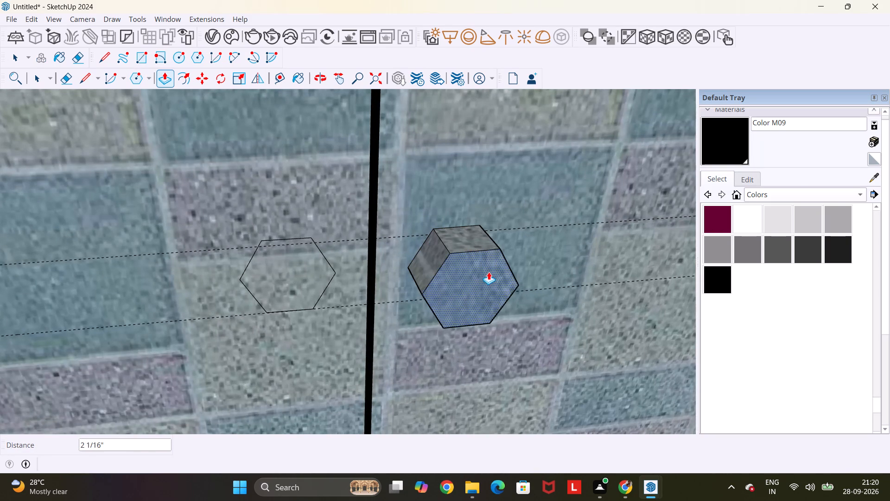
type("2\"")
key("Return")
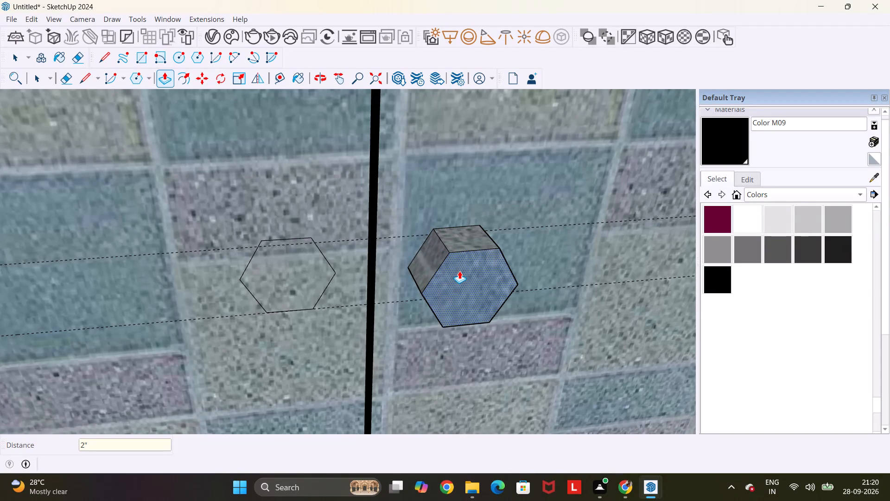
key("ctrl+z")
Extrude all four hexagons 1.5" out from the wardrobe front to form door knobs.
left_click(450, 262)
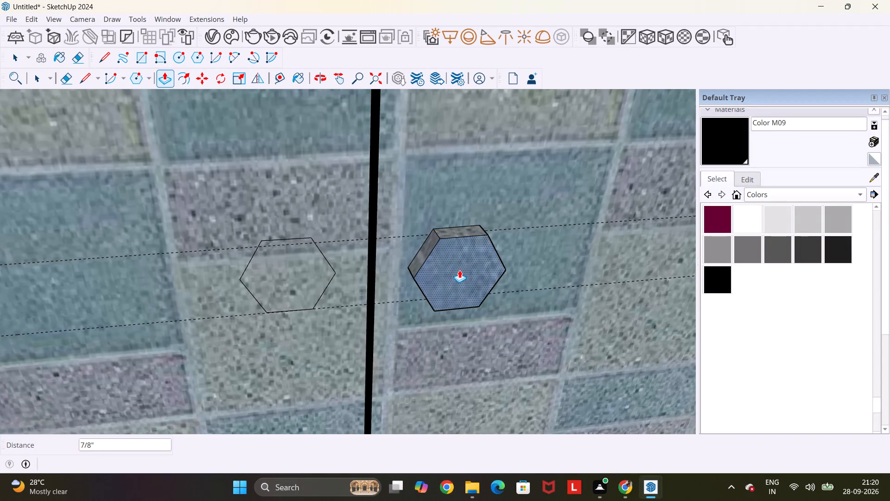
key("1")
key("period")
type("5\"")
key("Return")
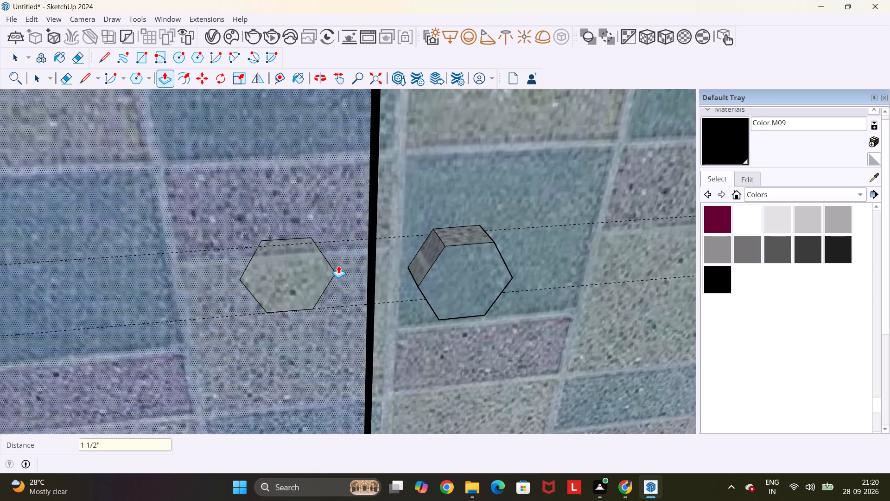
double_click(299, 266)
scroll(299, 266, "down", 20)
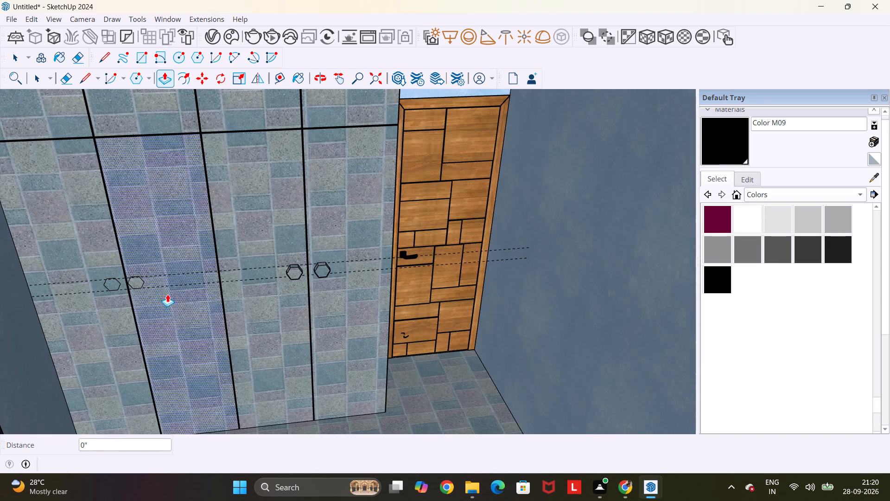
scroll(133, 289, "up", 11)
double_click(134, 275)
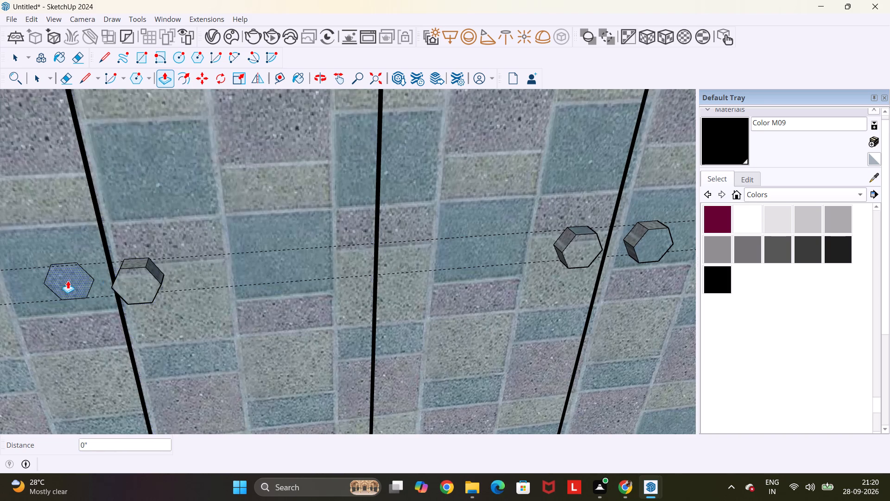
double_click(67, 281)
Paint the faces of the two hexagonal knobs nearest the door with Wood Floor Parquet.
left_click(861, 194)
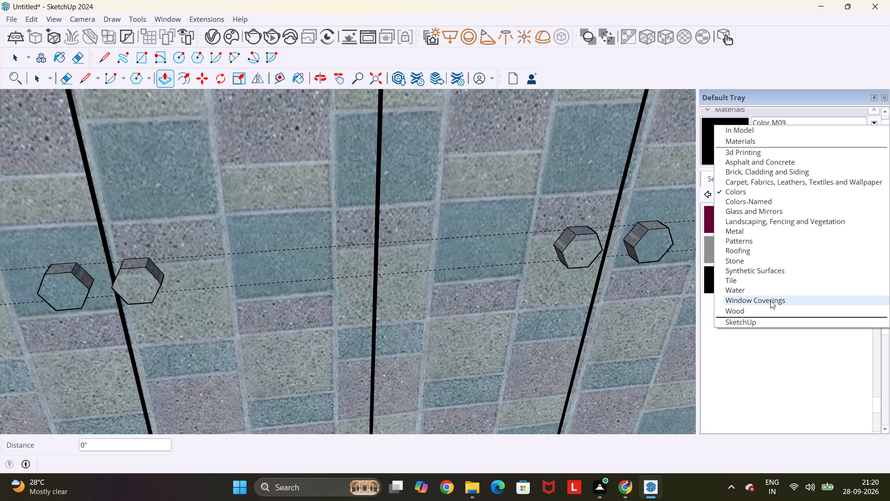
left_click(769, 306)
left_click(748, 241)
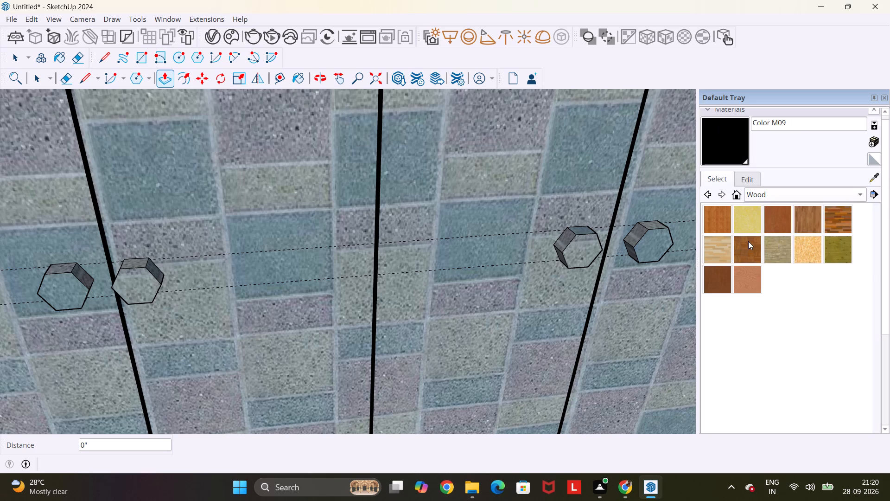
left_click(576, 250)
scroll(576, 246, "up", 5)
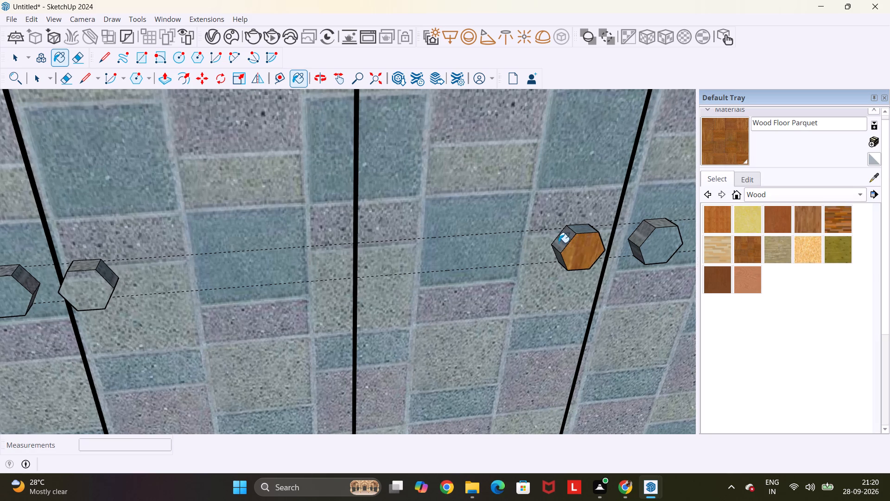
left_click(559, 243)
left_click(584, 231)
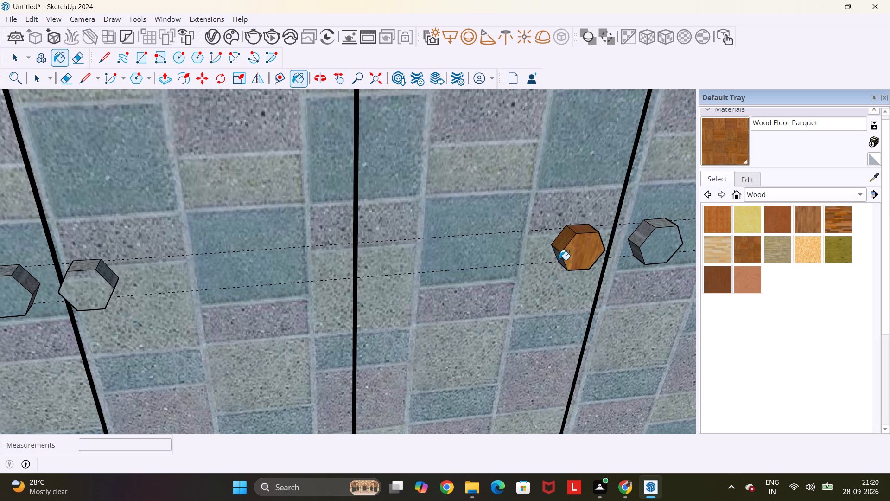
left_click(559, 259)
left_click(667, 250)
left_click(659, 227)
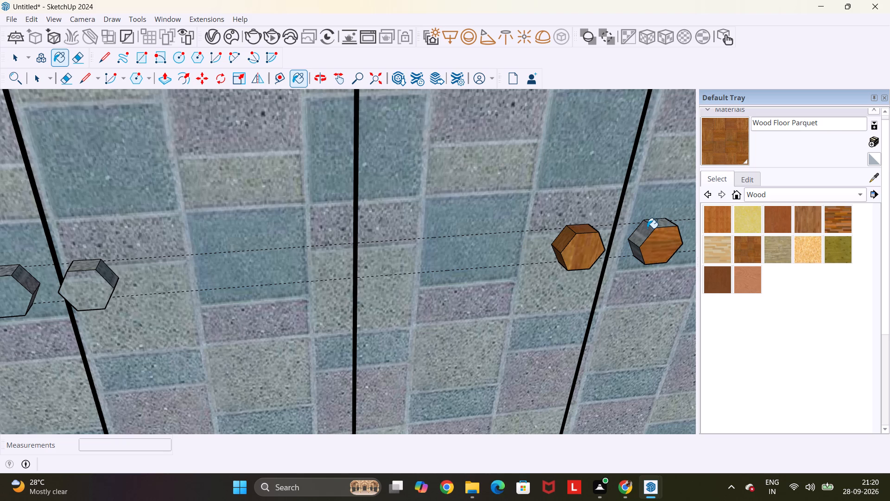
left_click(647, 228)
left_click(661, 222)
left_click(637, 252)
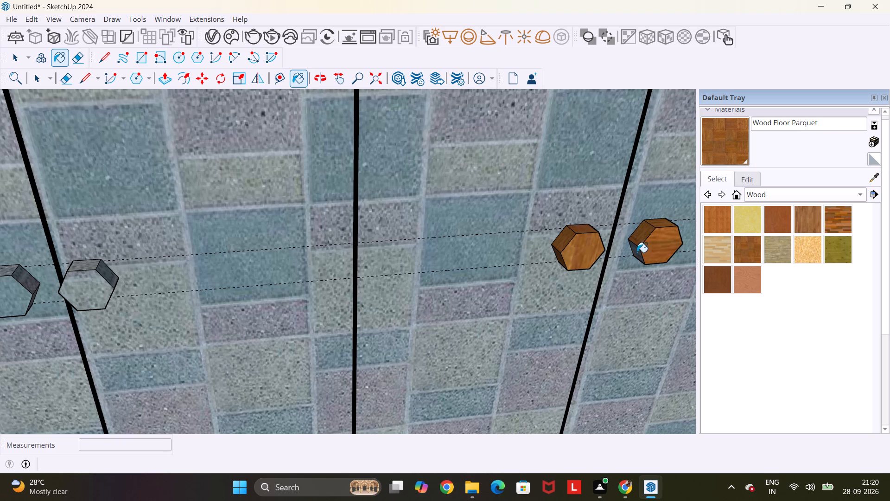
Paint the faces of the two hexagonal knobs farthest from the door with Wood Floor Parquet, including their undersides.
left_click(83, 267)
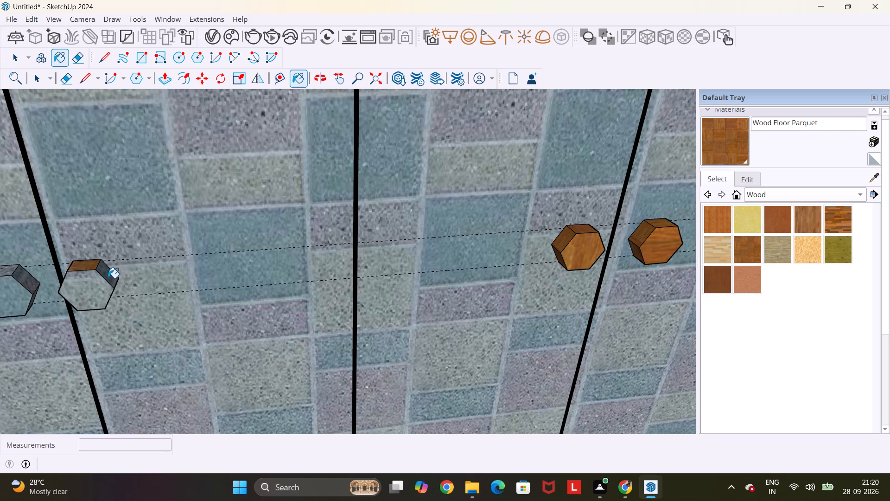
left_click(108, 278)
left_click(105, 300)
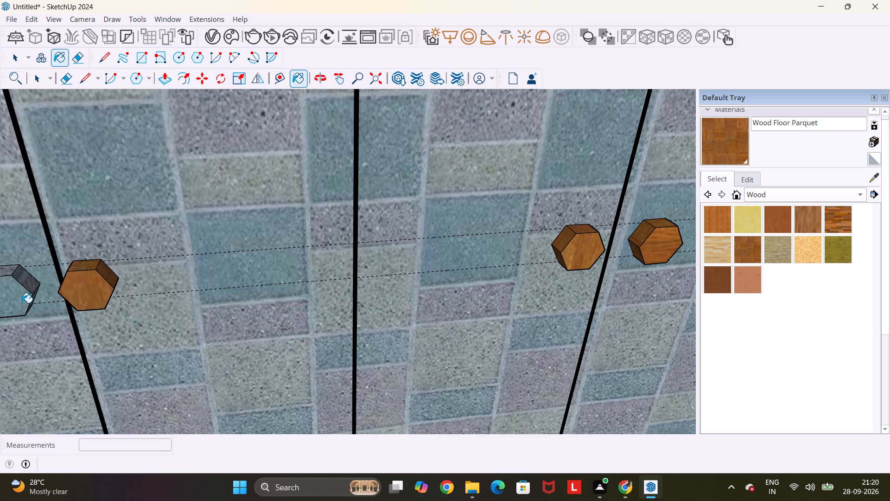
left_click(21, 303)
left_click(23, 284)
left_click(7, 269)
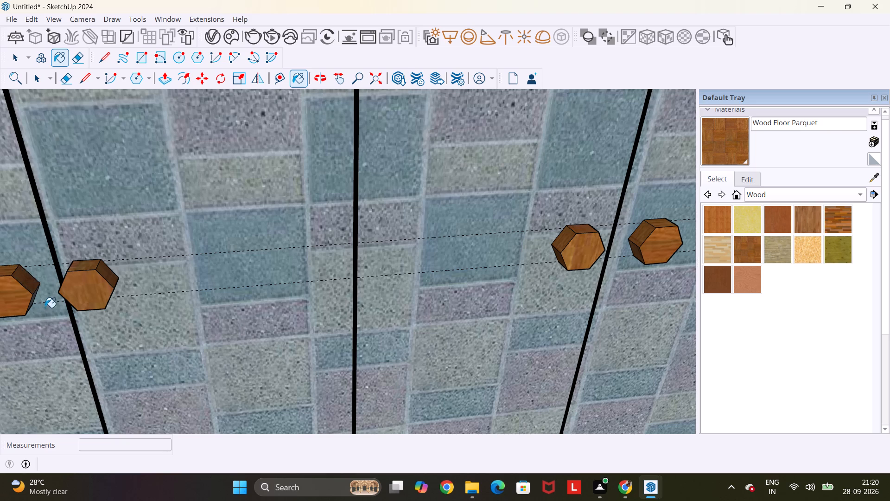
scroll(33, 310, "up", 10)
left_click(33, 298)
left_click(31, 289)
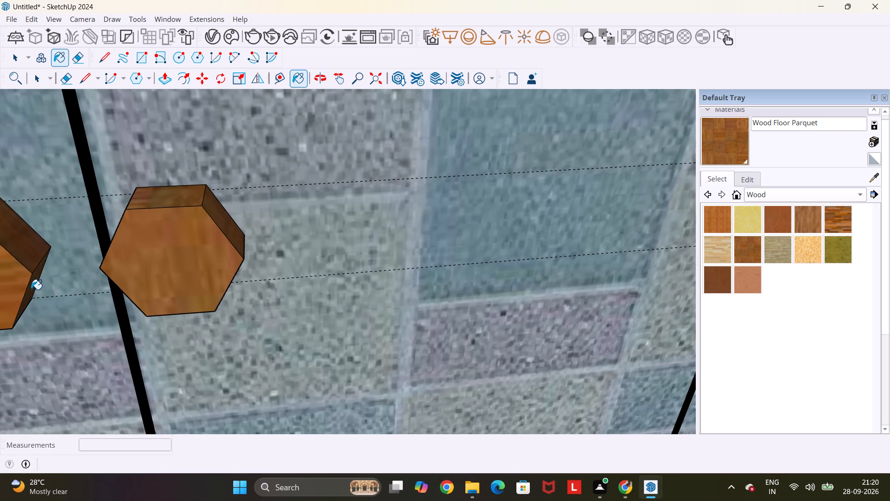
scroll(34, 290, "down", 5)
middle_click_drag(177, 284, 101, 159)
scroll(193, 273, "up", 3)
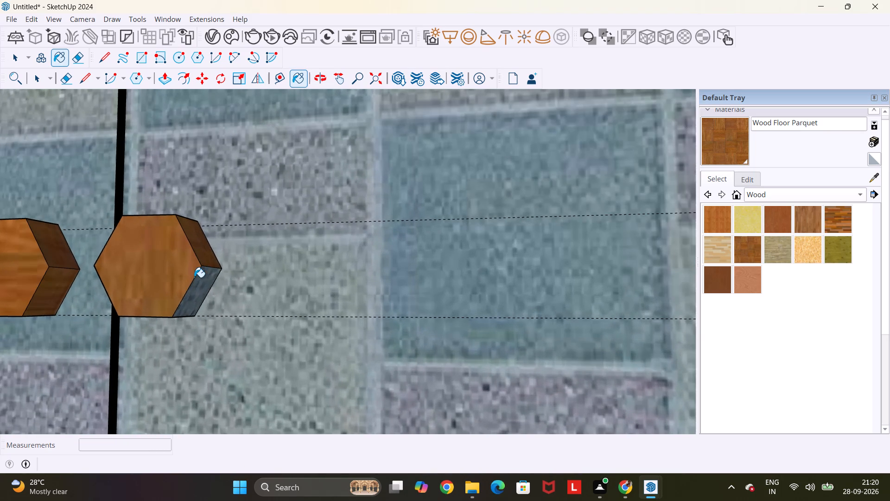
scroll(194, 277, "up", 1)
left_click(202, 284)
Paint the wardrobe's top and its side facing the door with Wood Cherry Original.
scroll(196, 281, "down", 20)
scroll(196, 281, "down", 4)
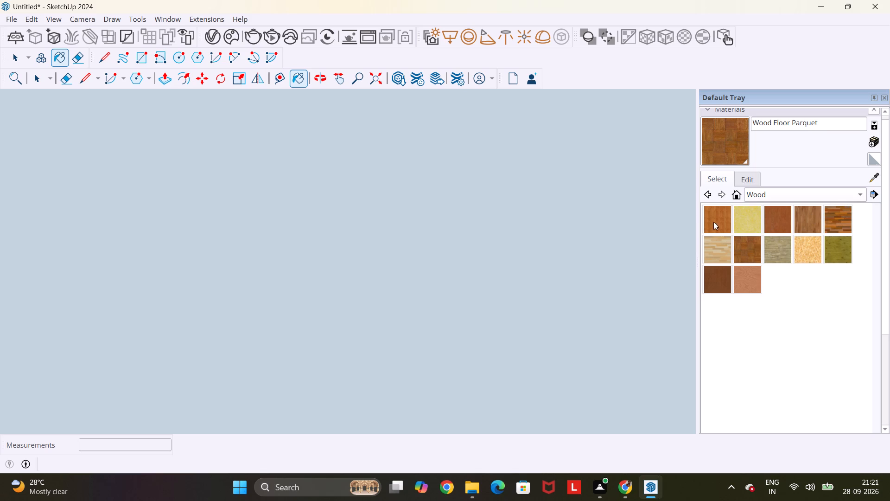
left_click(375, 77)
scroll(436, 117, "down", 4)
middle_click_drag(335, 133, 339, 320)
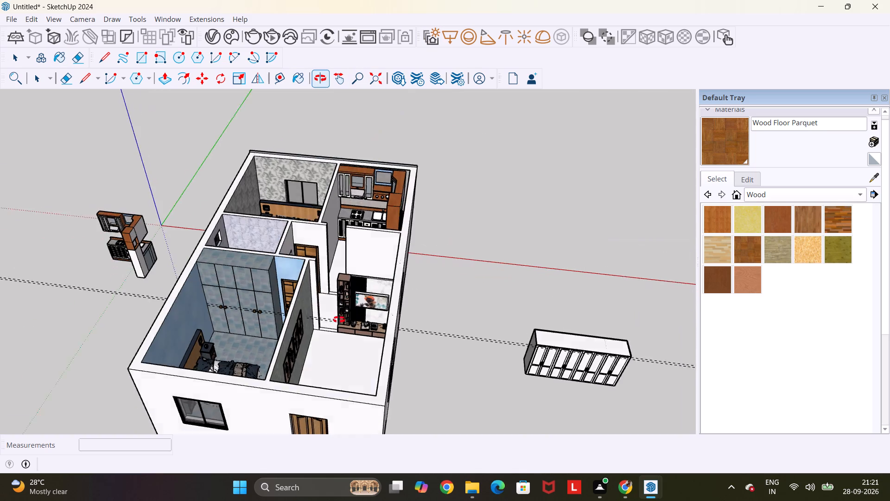
middle_click_drag(339, 320, 338, 323)
scroll(338, 323, "down", 1)
scroll(267, 310, "up", 4)
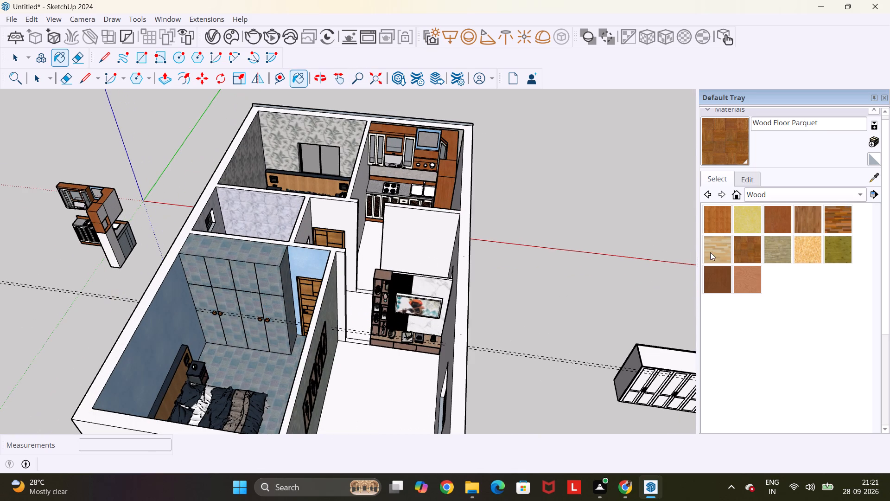
left_click(785, 224)
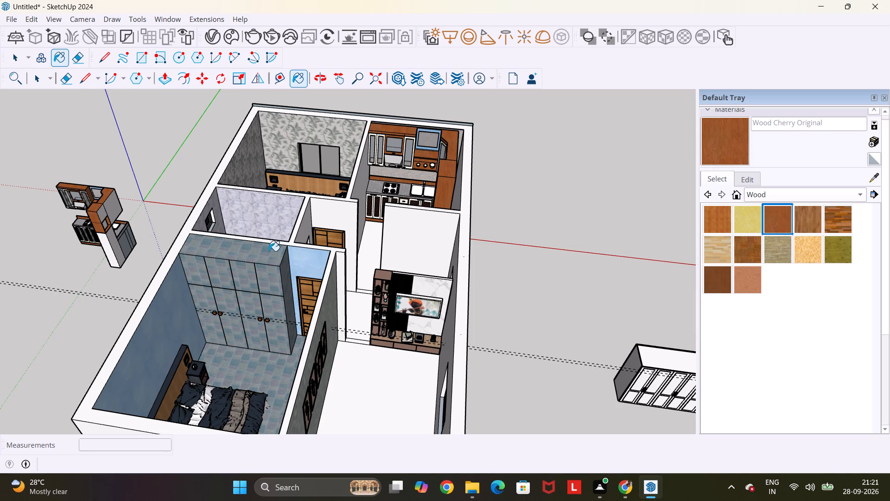
left_click(269, 258)
scroll(284, 279, "up", 5)
left_click(285, 277)
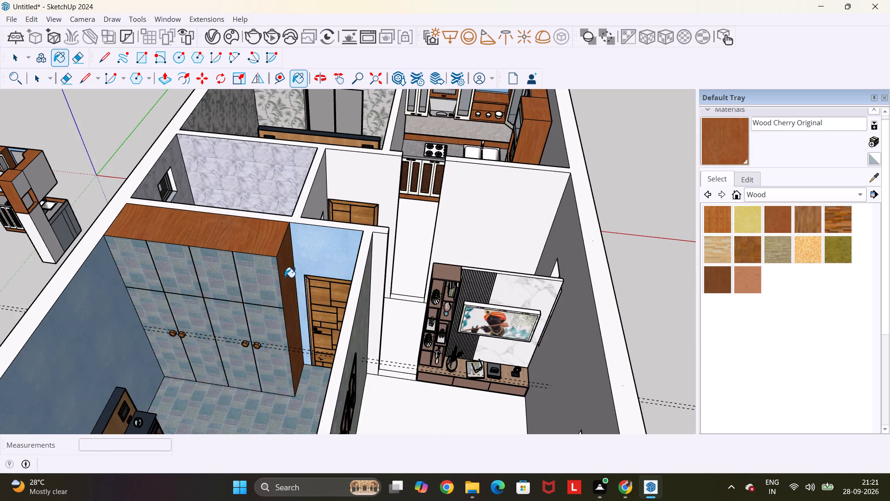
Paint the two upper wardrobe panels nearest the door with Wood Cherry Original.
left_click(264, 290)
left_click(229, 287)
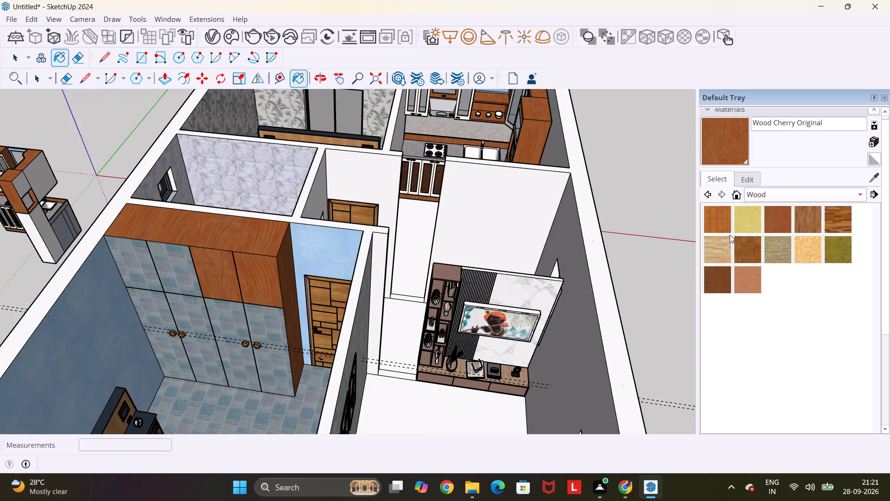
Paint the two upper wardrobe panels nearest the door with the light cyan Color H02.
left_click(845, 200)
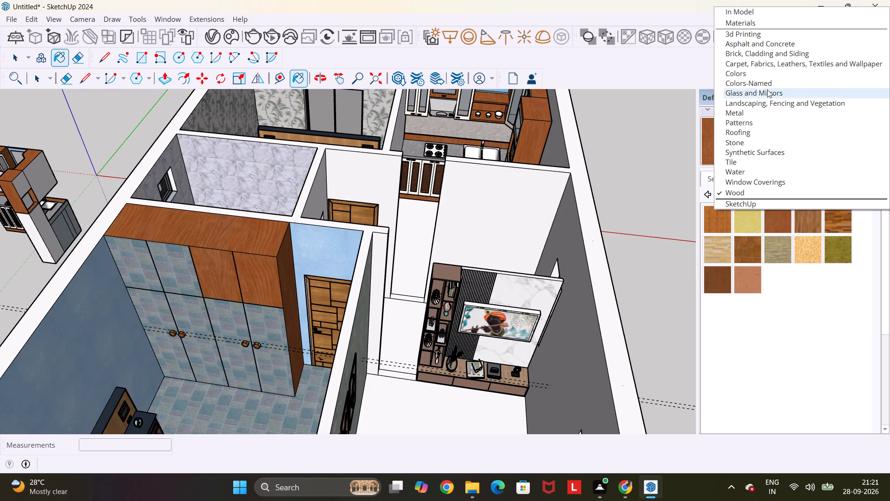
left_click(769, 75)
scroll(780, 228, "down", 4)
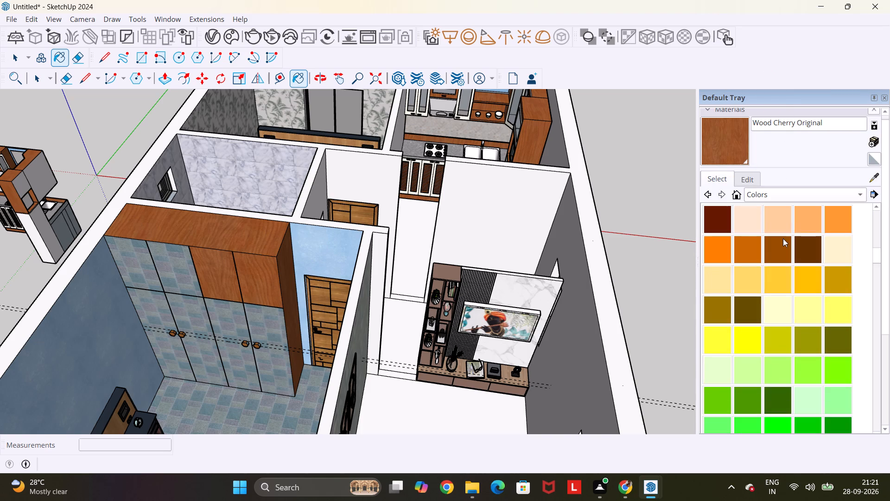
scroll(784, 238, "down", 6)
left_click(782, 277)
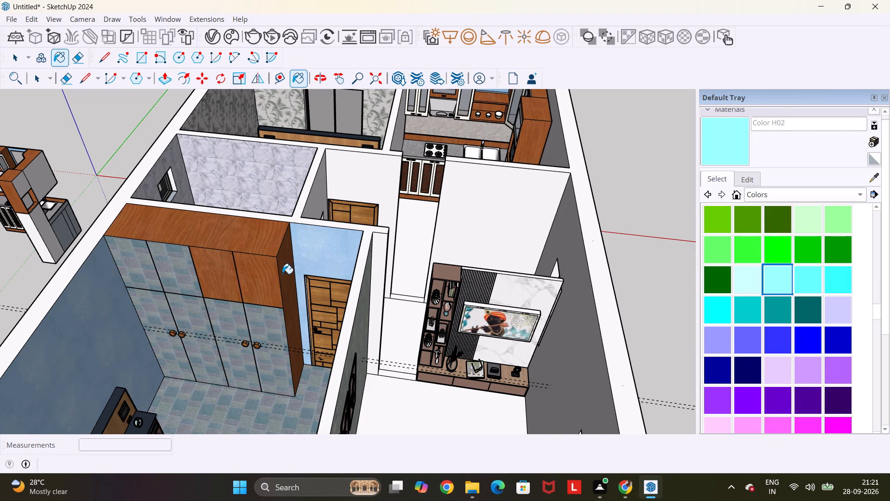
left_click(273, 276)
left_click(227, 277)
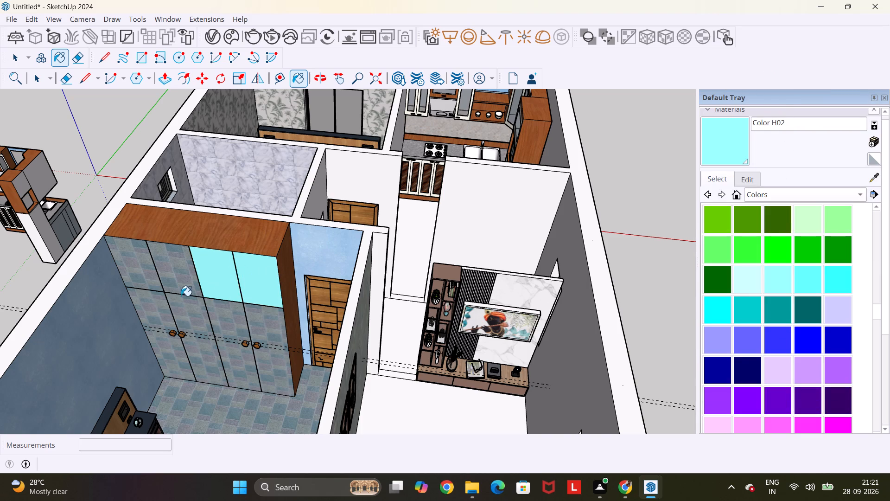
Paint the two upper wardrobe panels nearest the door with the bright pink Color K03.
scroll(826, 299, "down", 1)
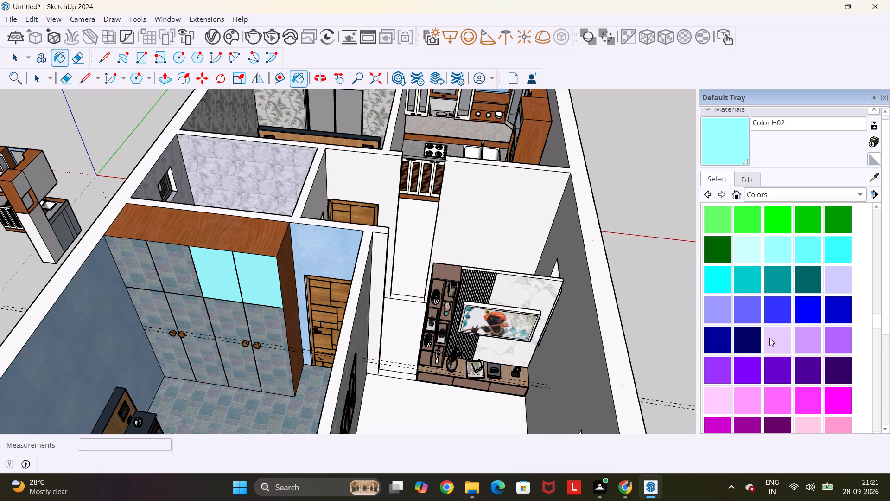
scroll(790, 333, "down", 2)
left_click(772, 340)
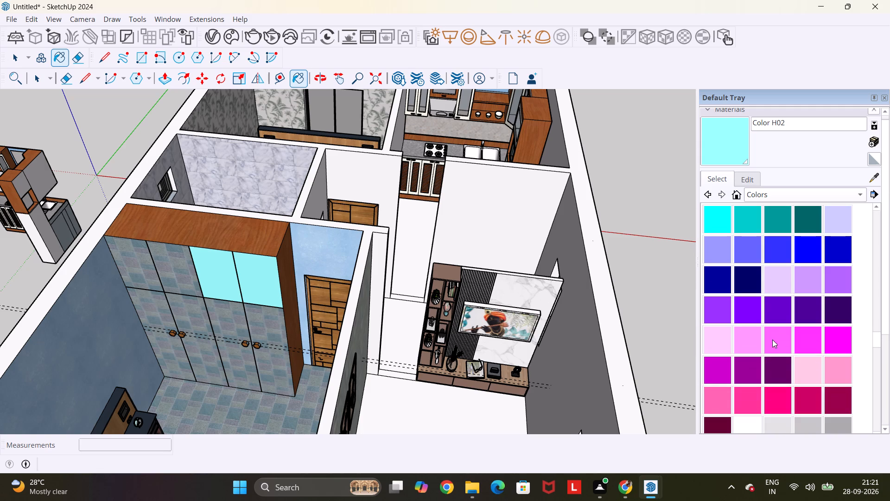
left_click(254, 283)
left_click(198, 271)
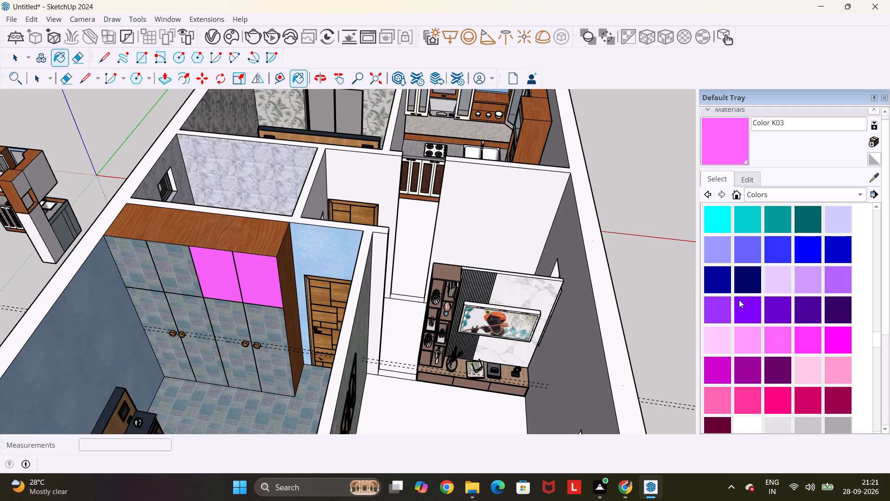
Paint the two upper wardrobe panels nearest the door and the two lower panels farthest from it with pale pink Color K01.
scroll(762, 301, "down", 3)
left_click(719, 257)
left_click(254, 282)
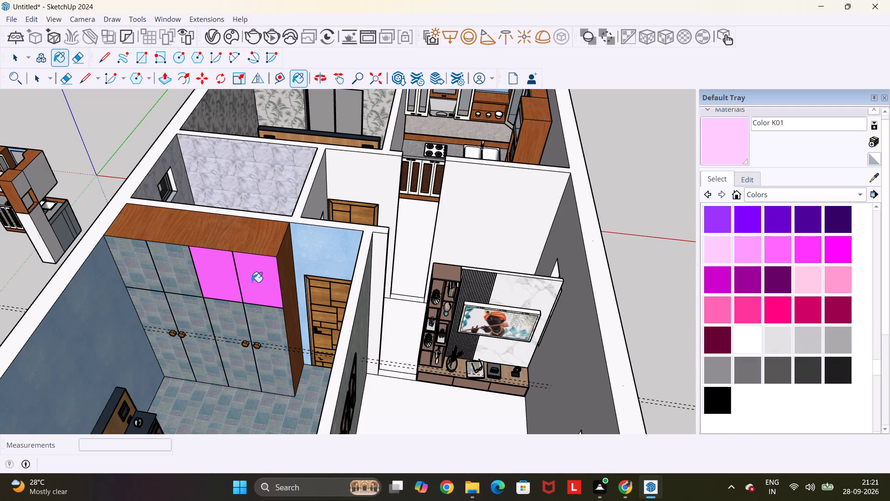
left_click(197, 269)
left_click(207, 272)
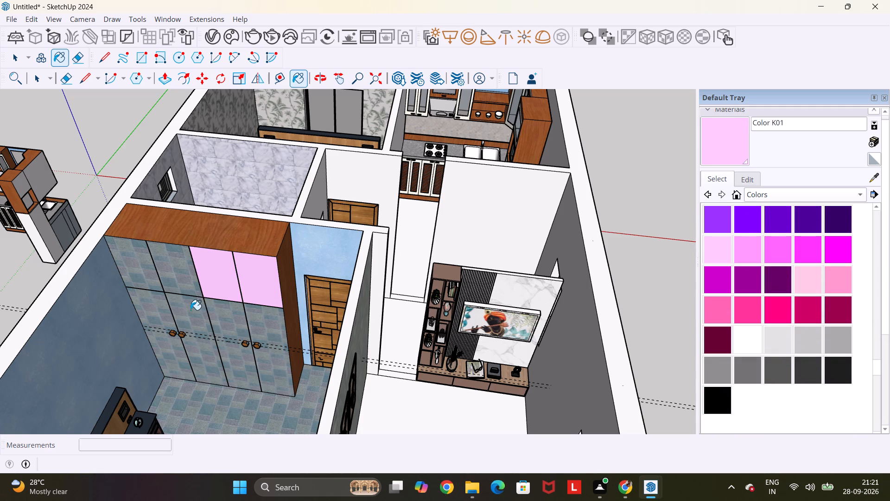
left_click(191, 310)
left_click(167, 314)
scroll(172, 314, "up", 1)
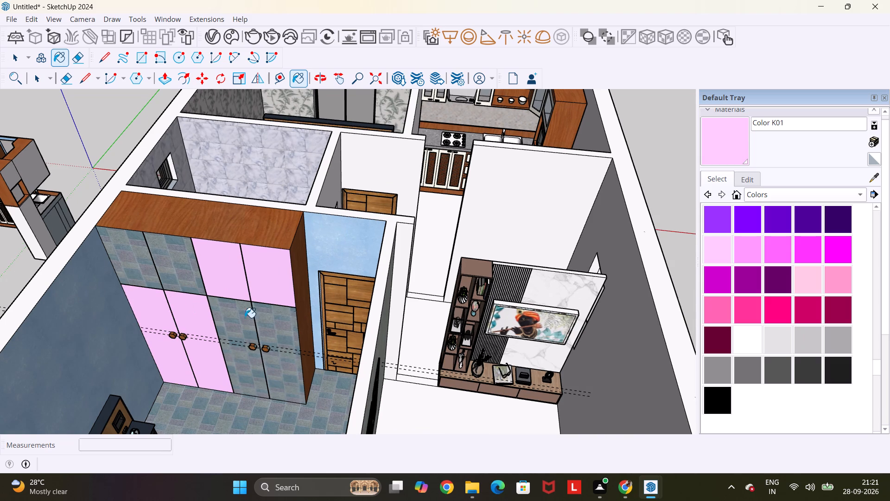
Paint the two lower wardrobe panels nearest the door and the two upper panels farthest from it with white Color M00.
left_click(749, 329)
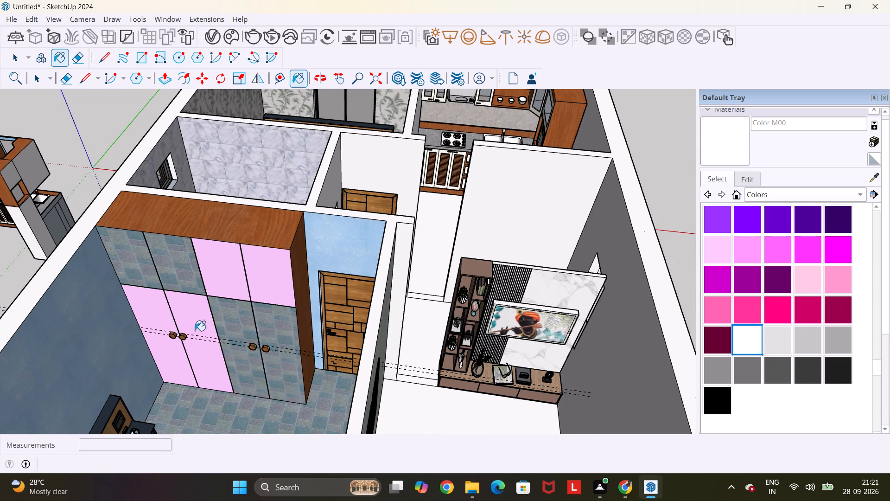
left_click(245, 326)
left_click(263, 327)
left_click(172, 275)
left_click(154, 259)
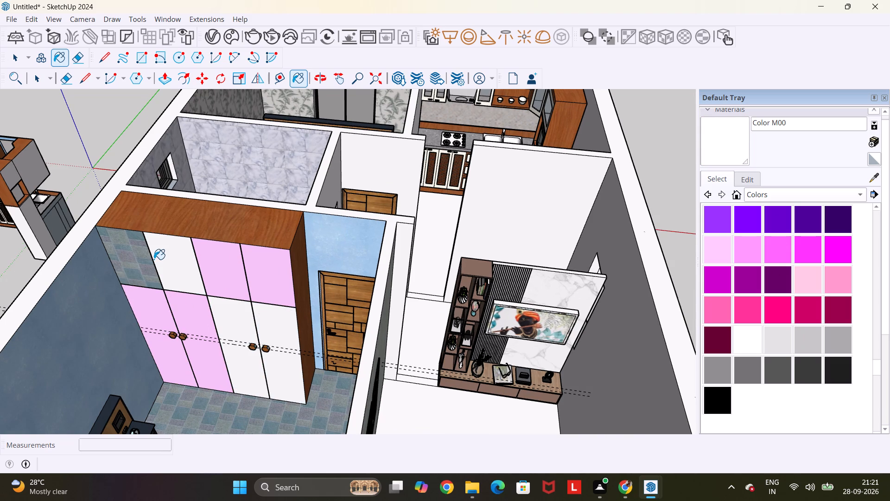
left_click(138, 263)
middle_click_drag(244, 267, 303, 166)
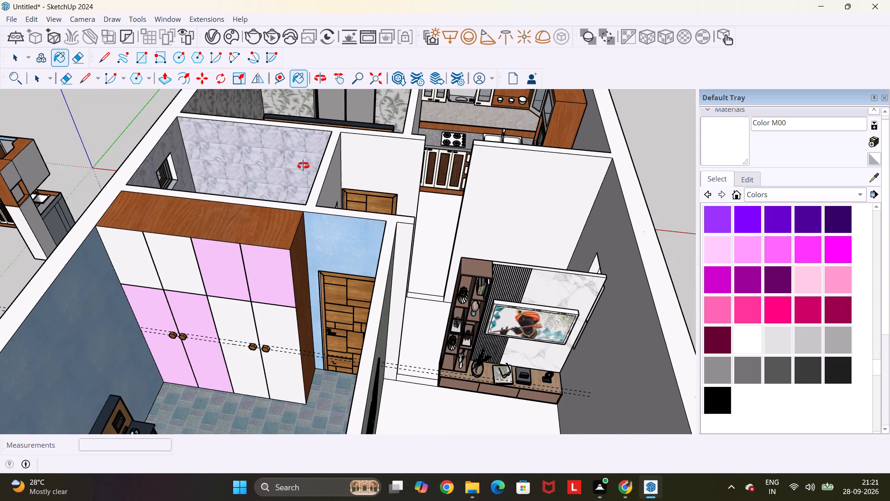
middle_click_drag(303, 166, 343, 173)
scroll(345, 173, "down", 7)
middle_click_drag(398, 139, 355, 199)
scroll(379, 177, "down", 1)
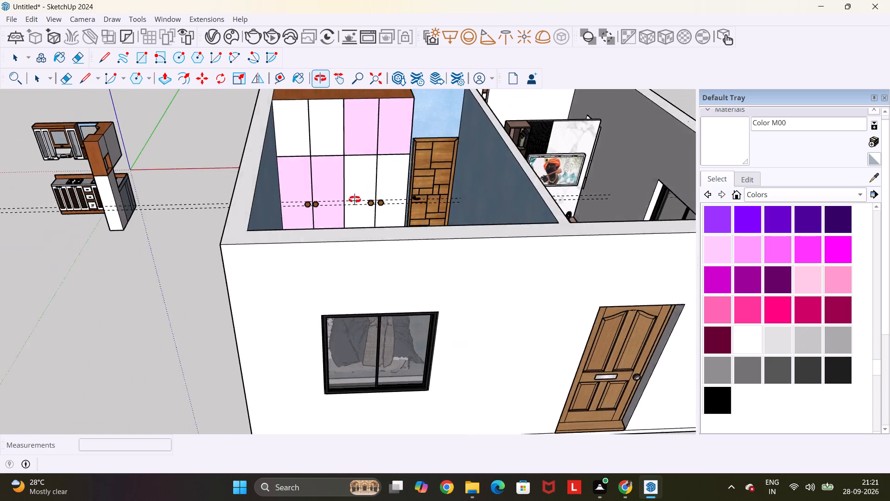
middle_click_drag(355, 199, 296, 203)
Save the model as "house" in the PK folder on the Desktop.
key("ctrl+s")
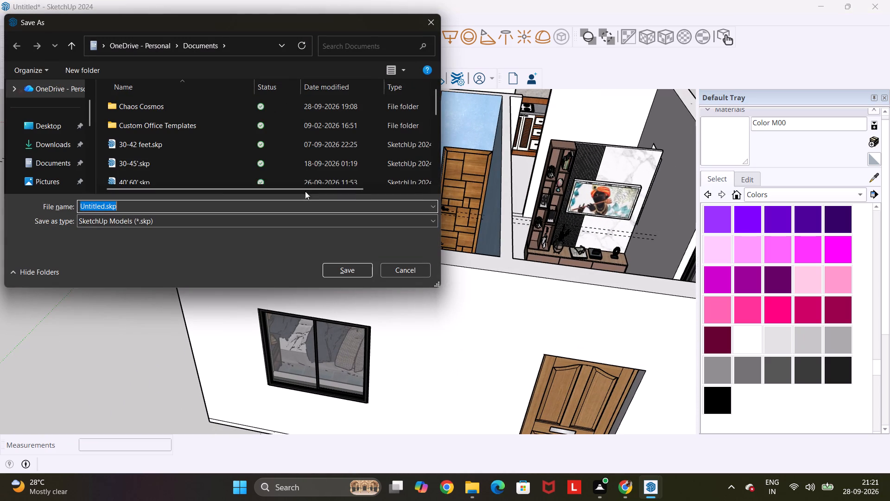
key("BackSpace")
key("BackSpace")
key("BackSpace")
key("BackSpace")
key("BackSpace")
key("BackSpace")
key("BackSpace")
key("BackSpace")
key("BackSpace")
key("BackSpace")
key("BackSpace")
key("BackSpace")
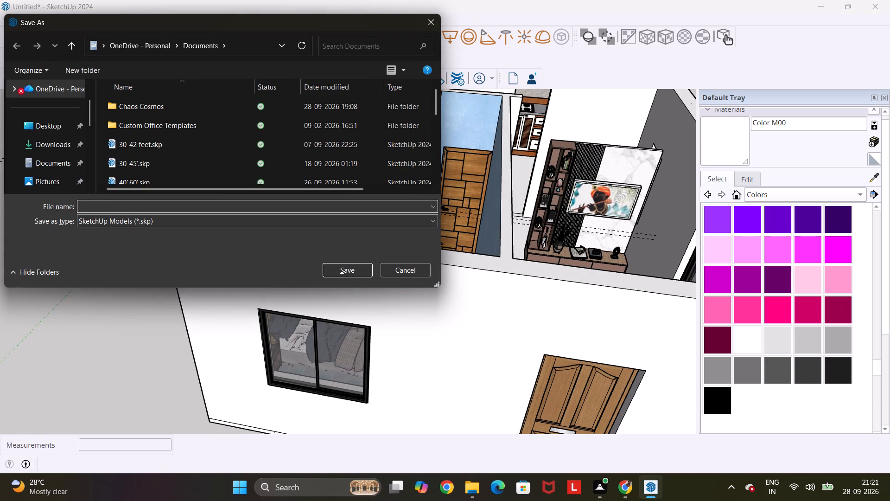
type("cs")
key("BackSpace")
type("ap")
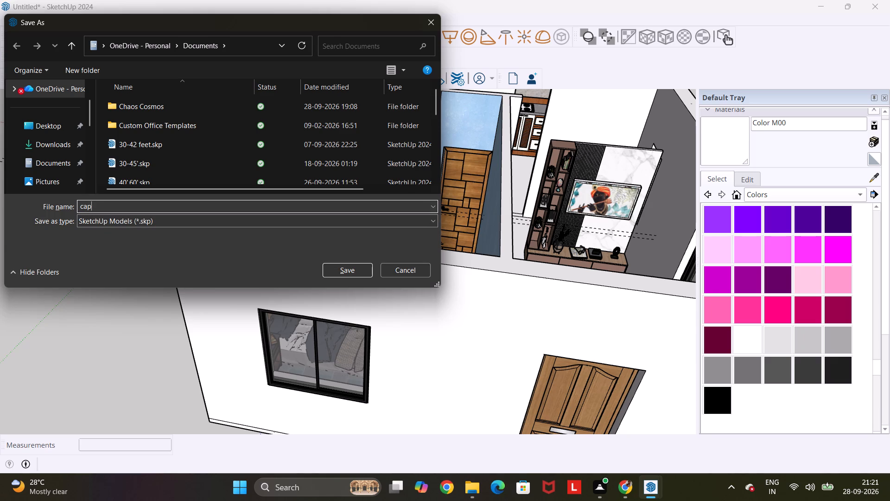
key("BackSpace")
key("BackSpace")
key("BackSpace")
key("BackSpace")
key("BackSpace")
key("BackSpace")
key("BackSpace")
key("BackSpace")
key("BackSpace")
type("house")
left_click(43, 122)
left_click(138, 125)
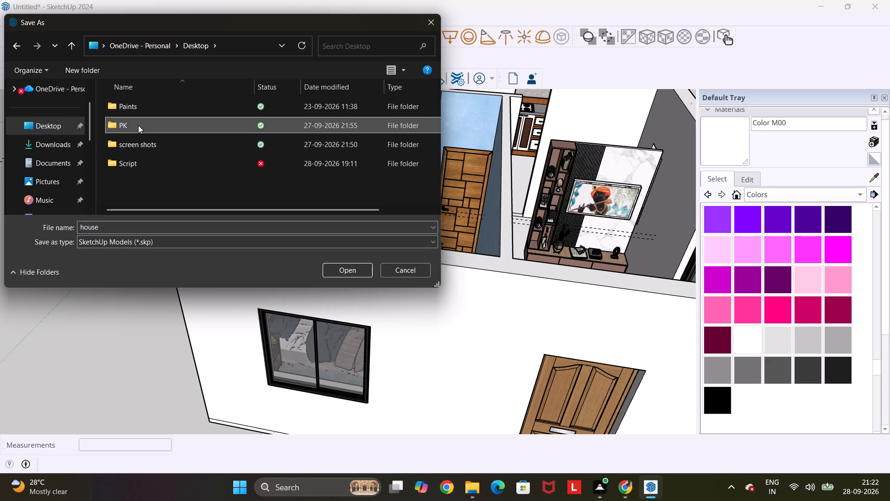
left_click(329, 271)
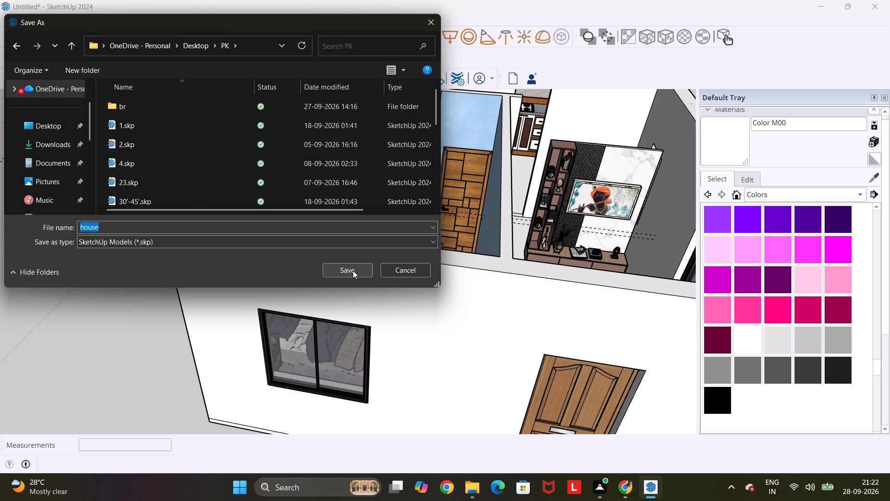
left_click(353, 270)
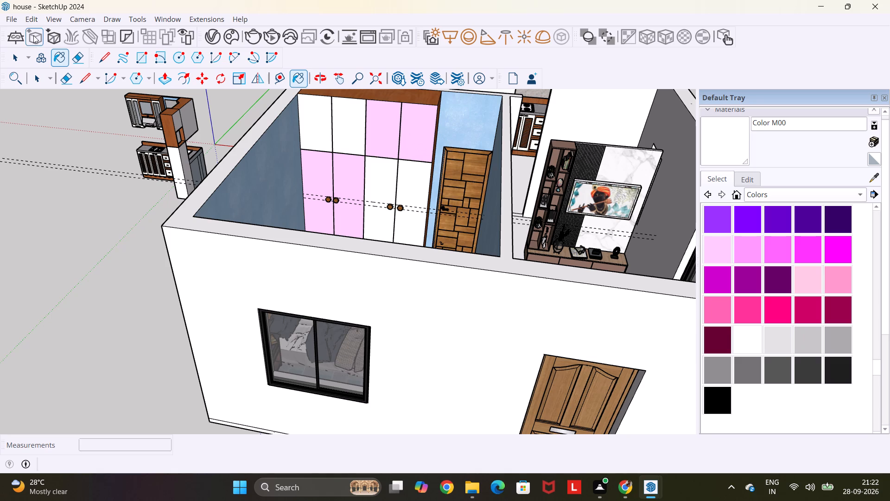
Delete all the construction guides from the model.
left_click(31, 23)
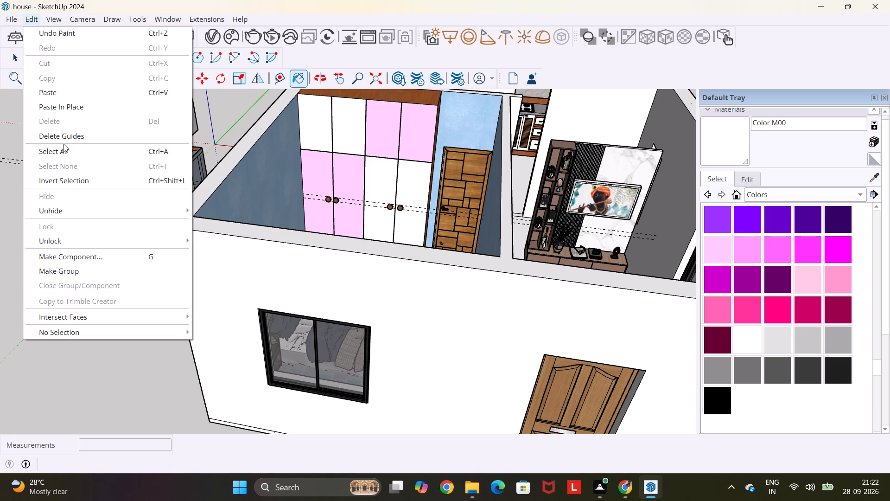
left_click(71, 138)
Draw a hexagon with a 3" radius on each white upper wardrobe panel, close to their shared seam and above the lower panels.
scroll(102, 135, "down", 4)
scroll(280, 137, "up", 3)
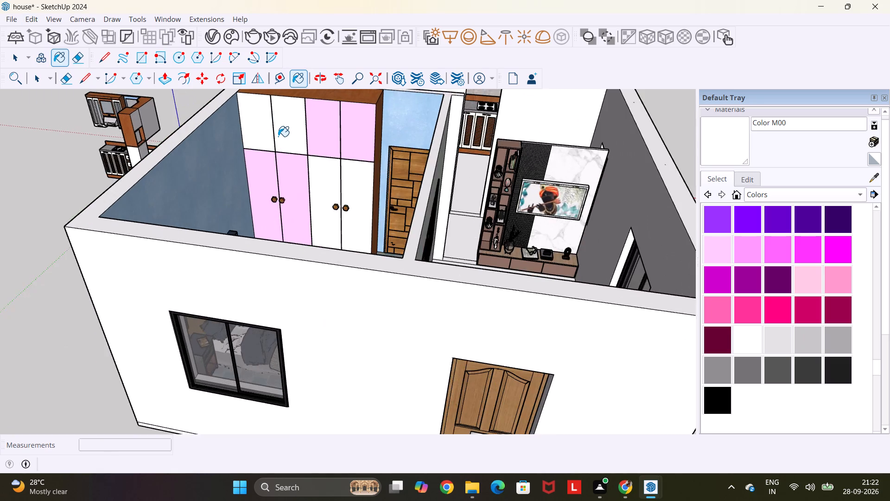
scroll(278, 136, "up", 11)
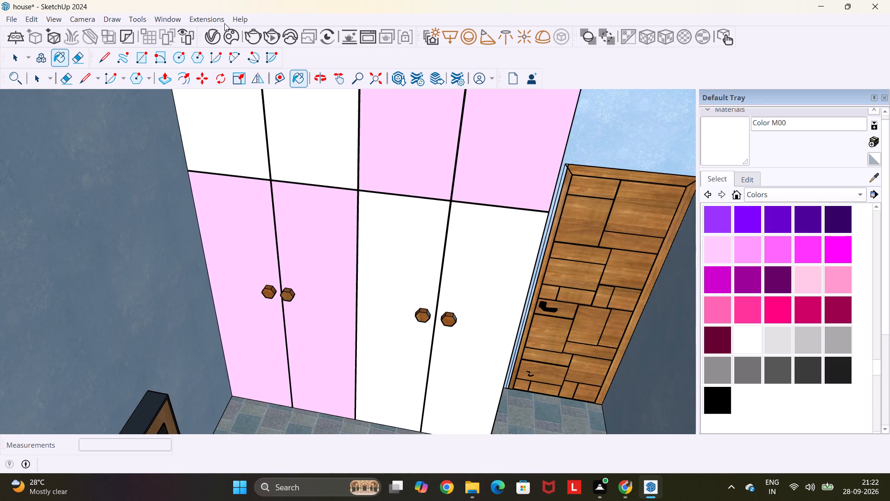
left_click(139, 82)
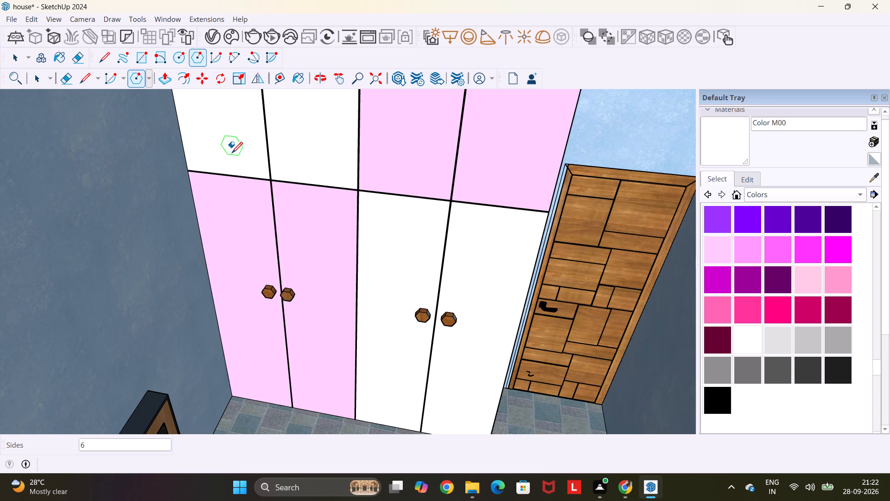
left_click(250, 156)
scroll(250, 156, "up", 2)
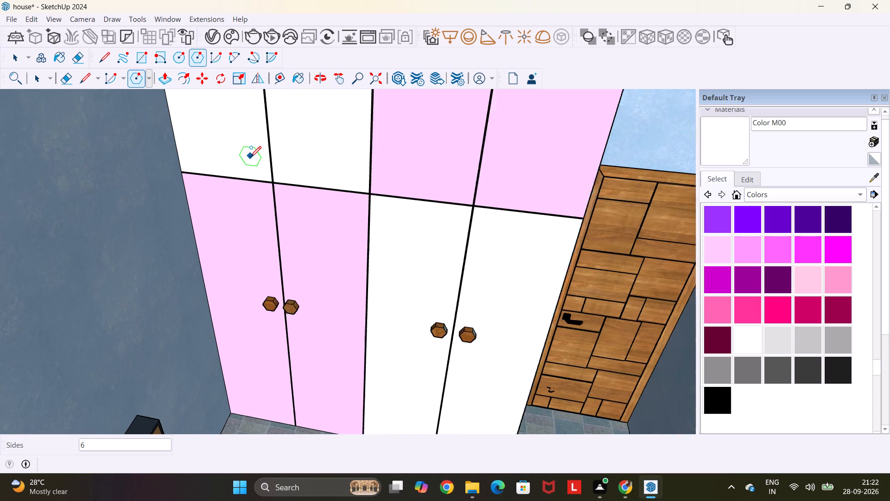
scroll(250, 156, "up", 2)
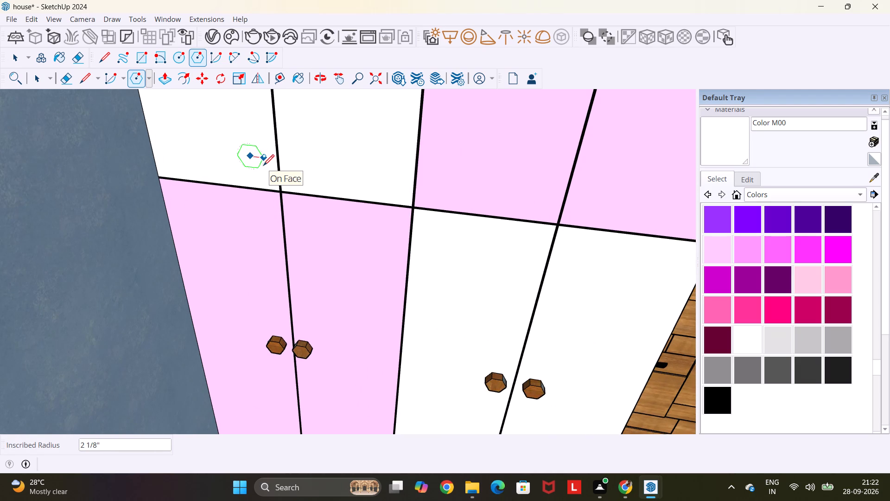
type("3\"")
key("Return")
left_click(300, 161)
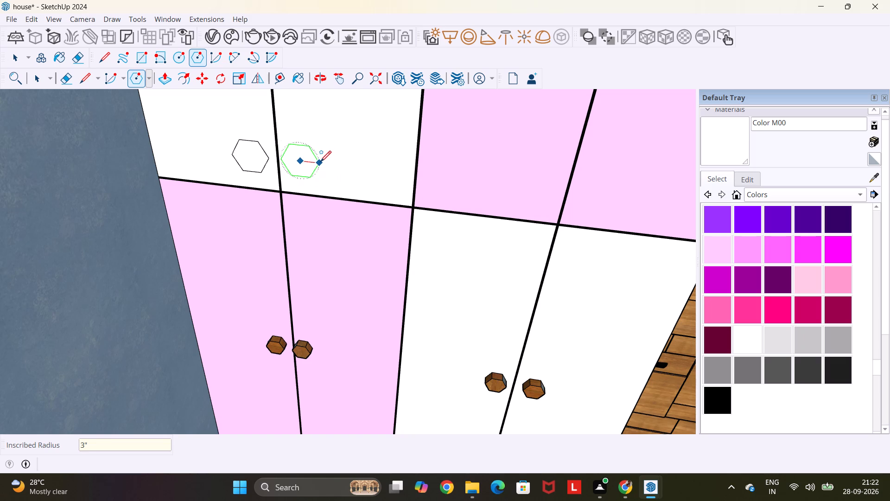
left_click(318, 160)
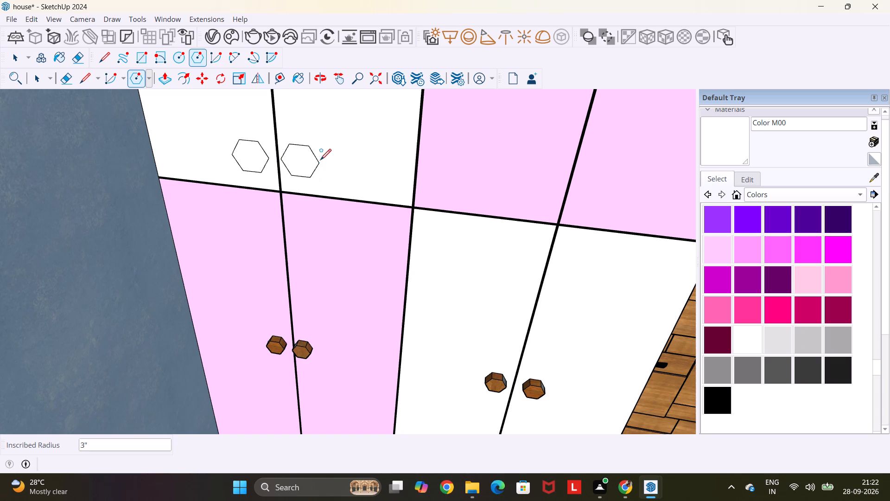
Draw a hexagon of about 3" radius on each pale pink upper panel, on either side of their shared seam.
left_click(544, 186)
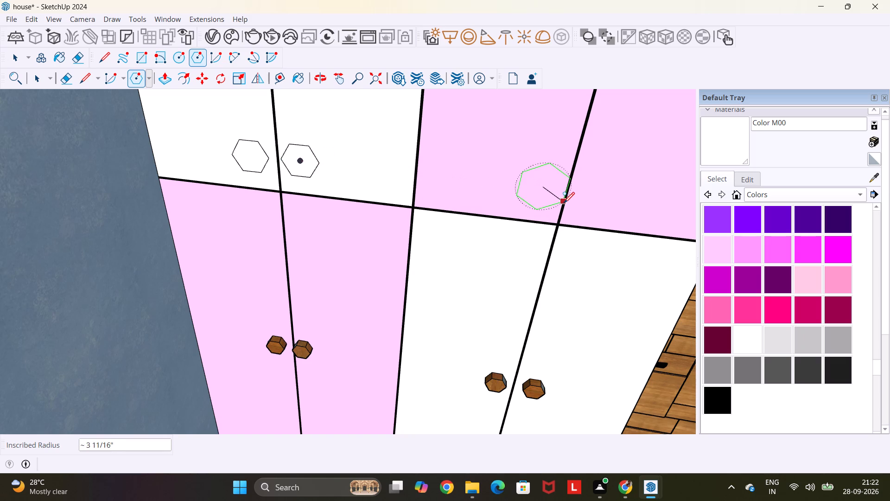
scroll(561, 202, "up", 3)
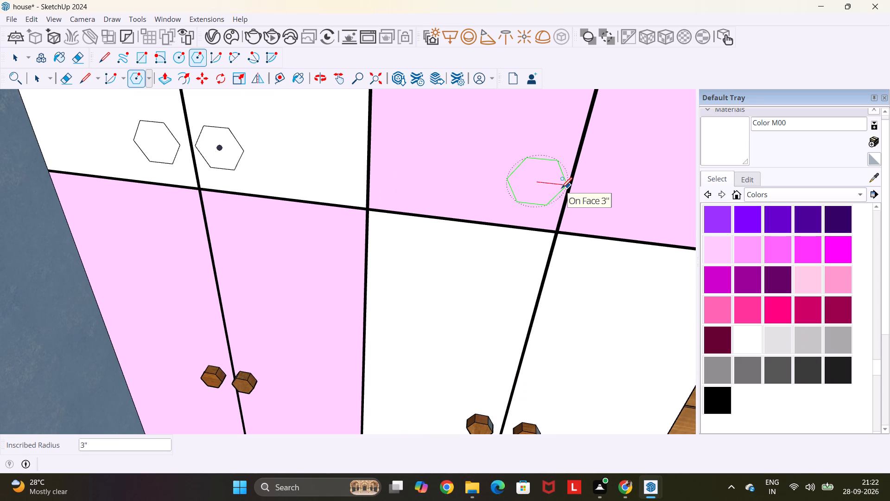
left_click(561, 187)
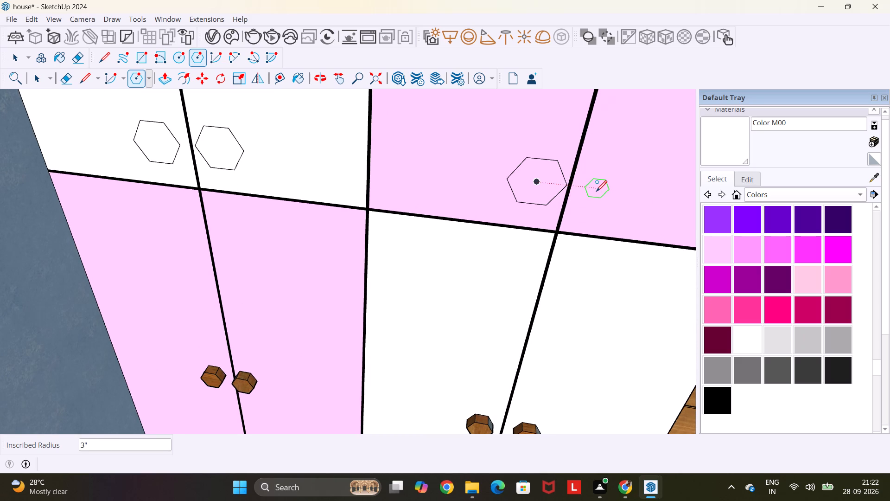
left_click(603, 190)
left_click(631, 205)
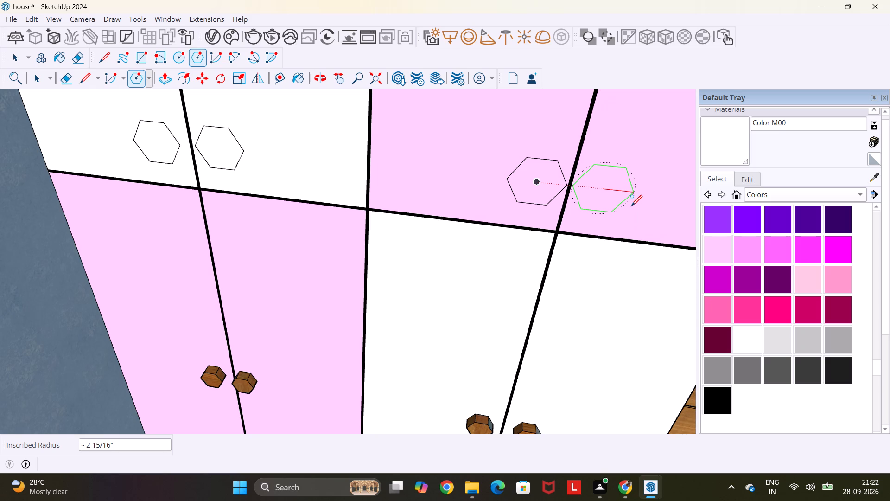
Push/Pull both hexagons on the pale pink upper panels outward by the previously used distance to form knobs.
key("p")
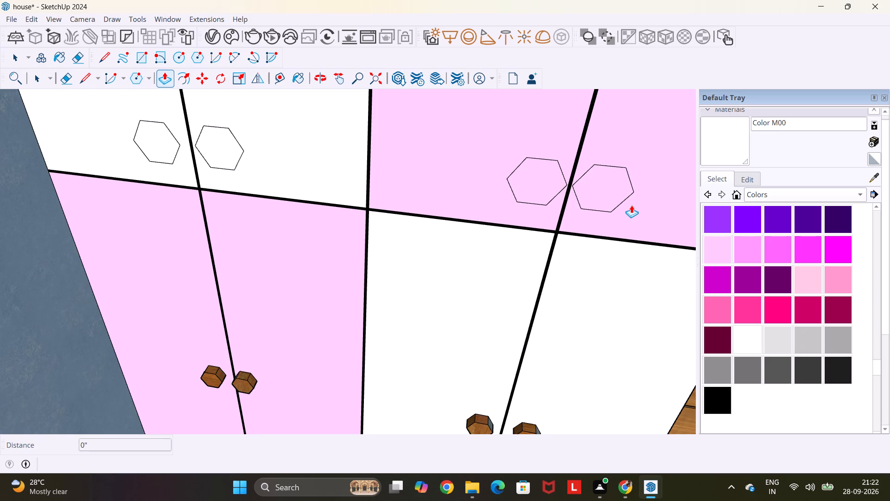
double_click(615, 190)
double_click(534, 182)
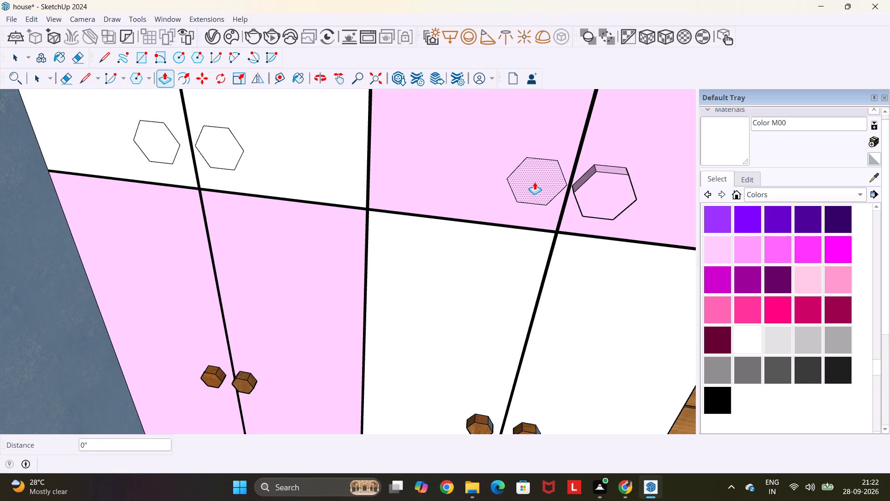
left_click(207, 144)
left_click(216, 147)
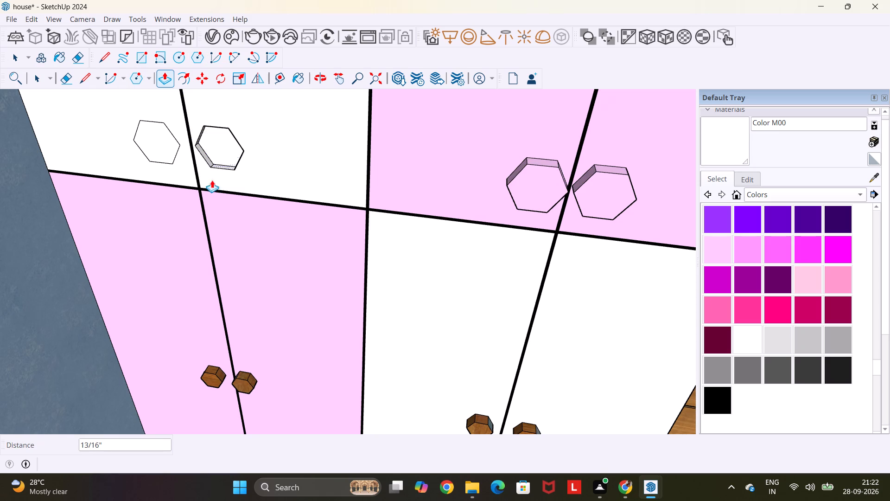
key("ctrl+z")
Push/Pull the hexagon on the white upper panel next to the pink ones, repeating the last distance.
double_click(221, 151)
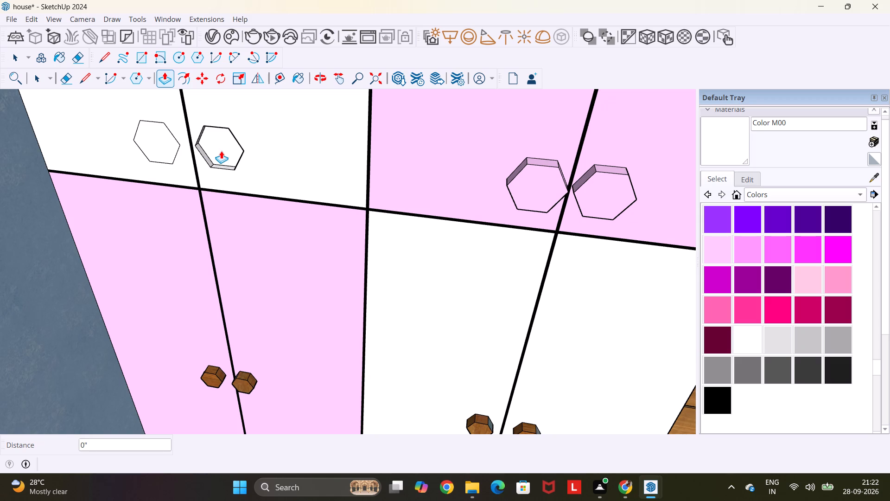
Undo the last extrusion and Push/Pull the hexagon on the white upper panel next to the pink ones outward 1.5".
key("ctrl+z")
left_click(224, 148)
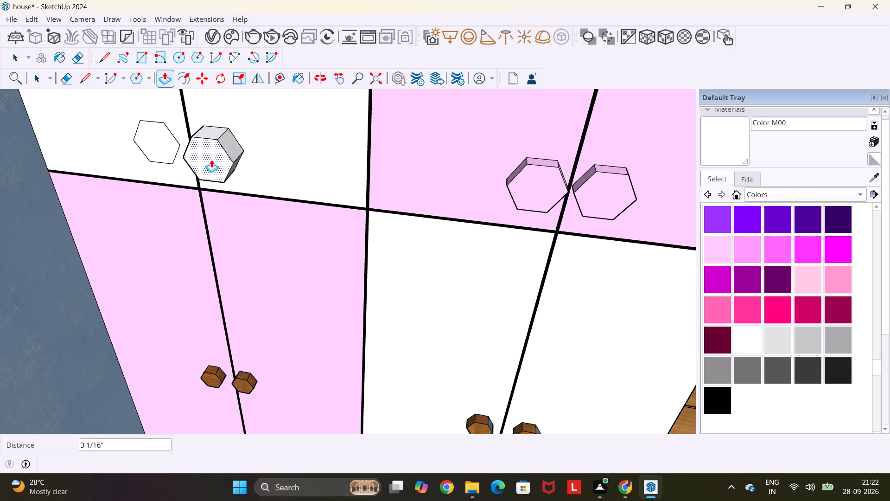
type("1.5\"")
key("Return")
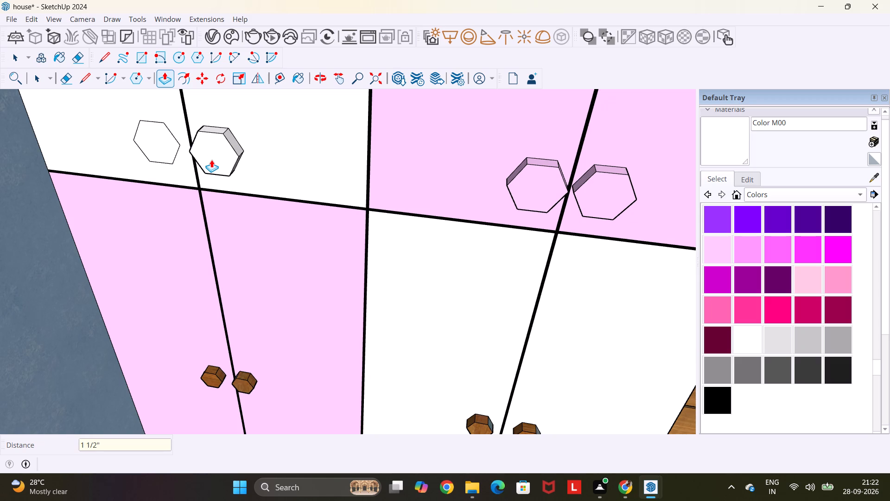
Push/Pull the remaining flat hexagon on the outer white upper panel outward into a knob, replacing the first attempt.
left_click(159, 146)
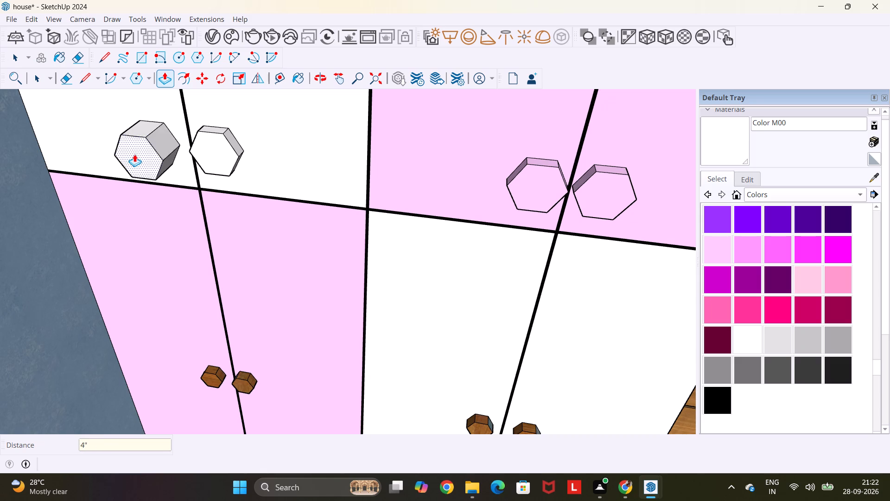
left_click(146, 147)
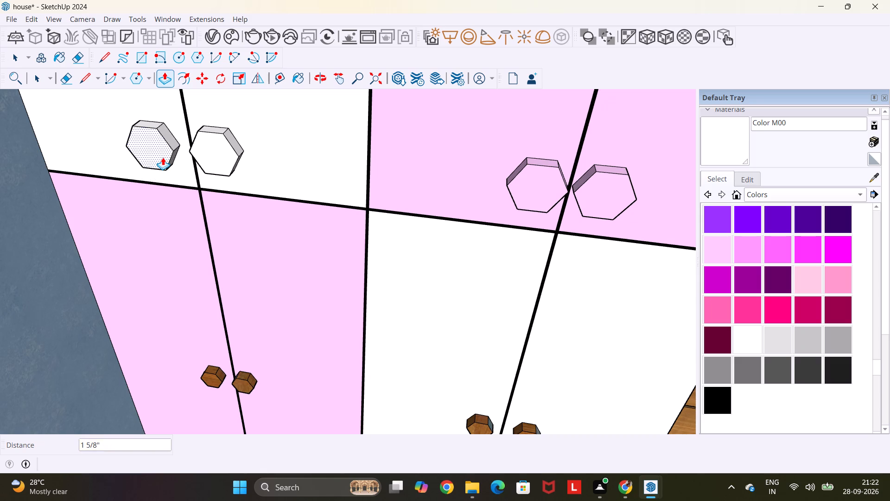
key("ctrl+z")
triple_click(165, 141)
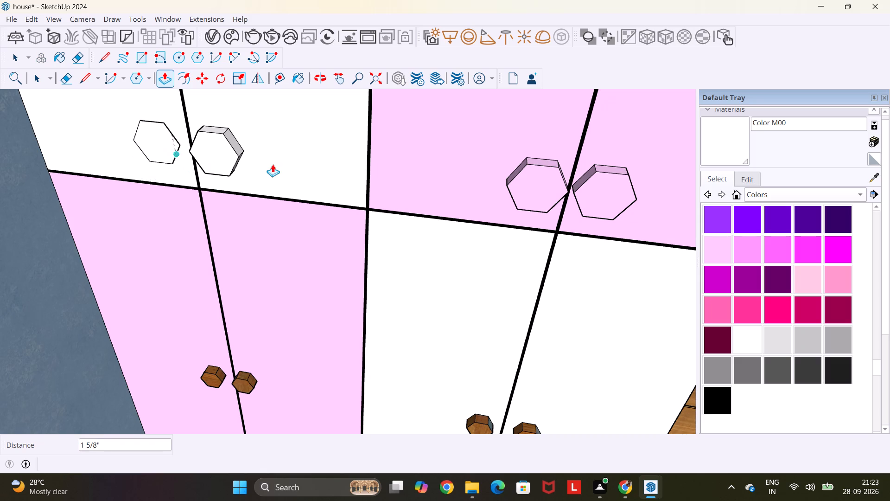
key("Escape")
scroll(198, 167, "down", 11)
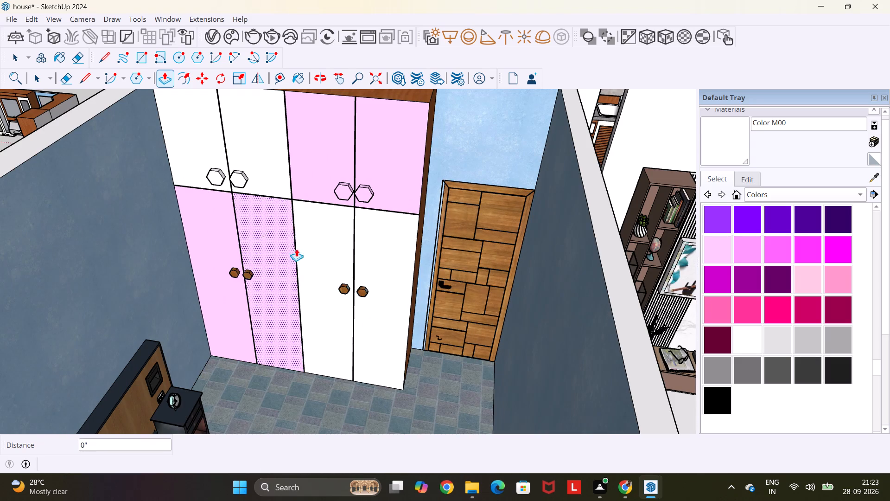
key("space")
key("Escape")
key("space")
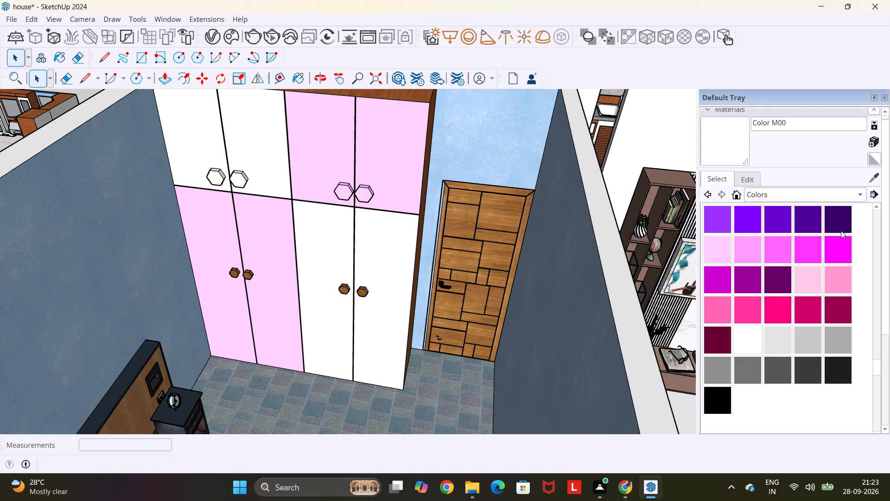
Paint the blue-grey side faces of the two knobs on the white lower doors with Wood Floor Parquet.
scroll(809, 258, "up", 15)
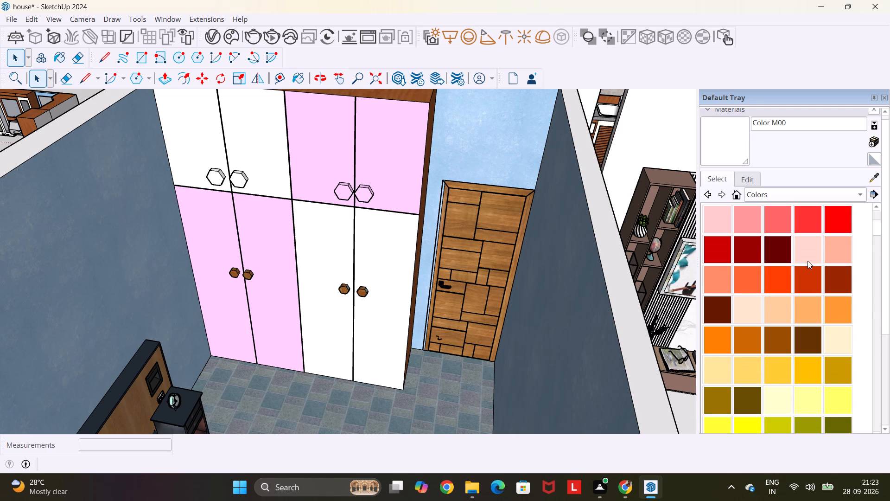
scroll(806, 261, "up", 5)
key("Escape")
key("space")
scroll(377, 283, "up", 16)
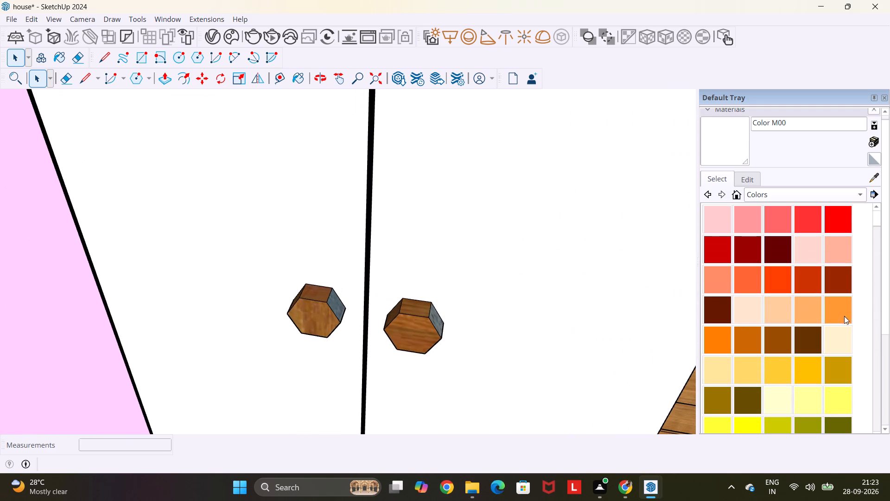
scroll(783, 306, "up", 4)
scroll(783, 306, "down", 4)
left_click(789, 192)
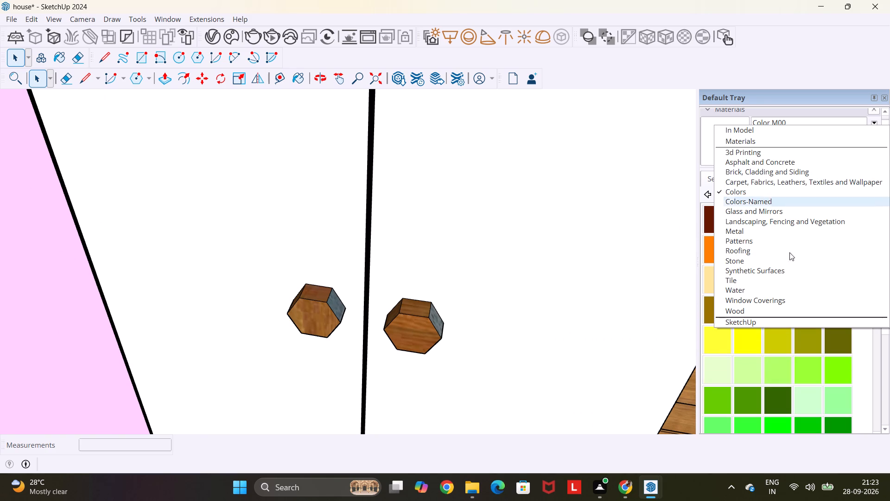
left_click(771, 306)
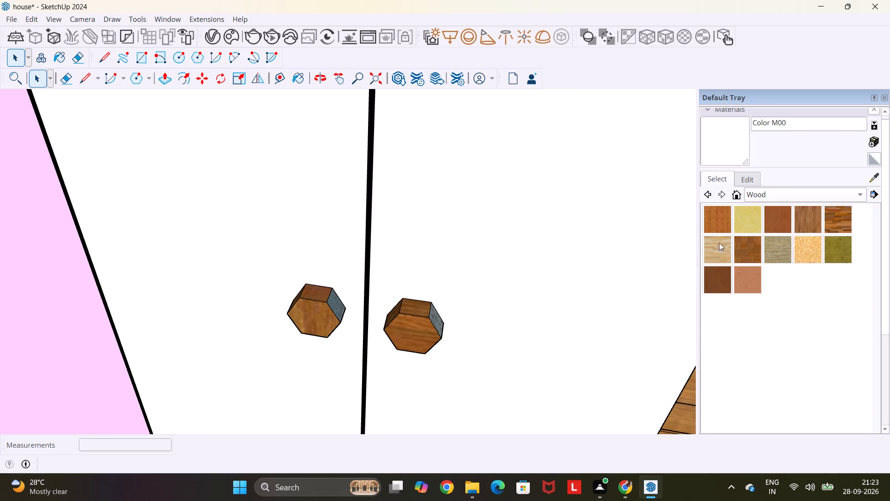
left_click(744, 260)
scroll(459, 322, "up", 4)
left_click(431, 321)
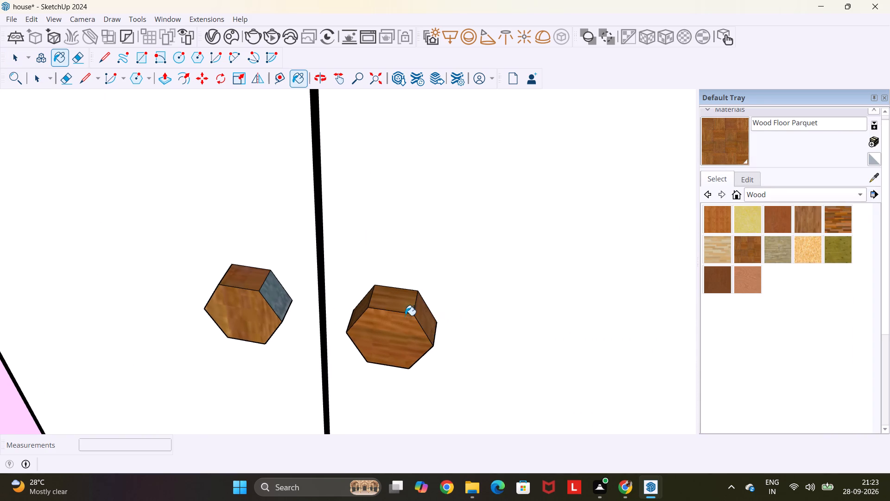
left_click(272, 294)
Paint the front faces and reachable sides of both hexagonal knobs on the pale pink upper panels with Wood Floor Parquet.
scroll(272, 294, "down", 18)
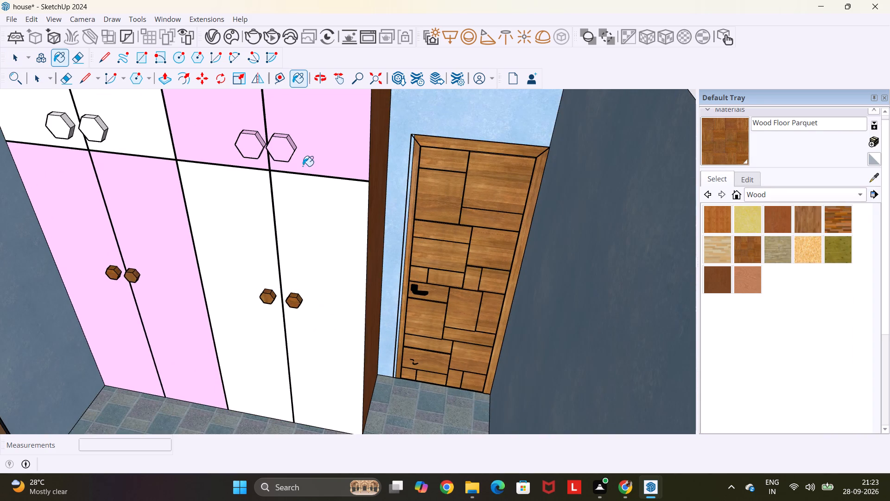
scroll(328, 169, "up", 6)
left_click(280, 143)
left_click(275, 131)
scroll(286, 137, "up", 5)
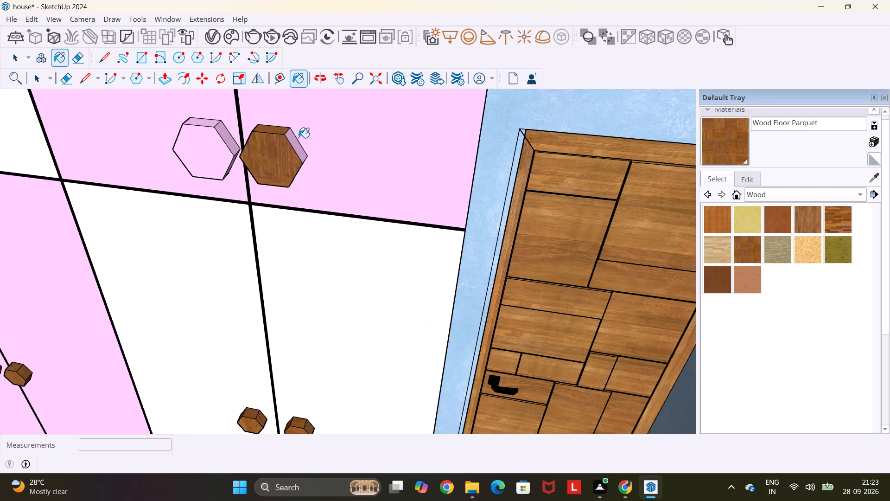
left_click(295, 143)
left_click(234, 143)
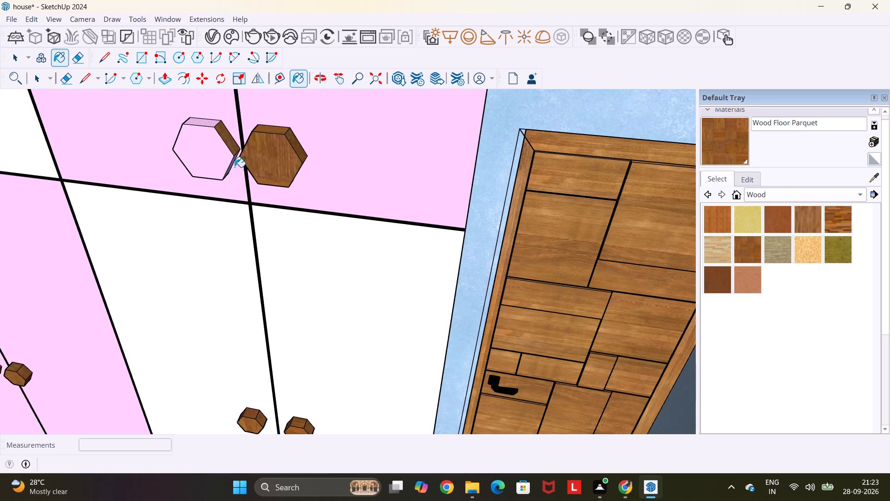
scroll(237, 168, "up", 11)
left_click(216, 155)
left_click(183, 150)
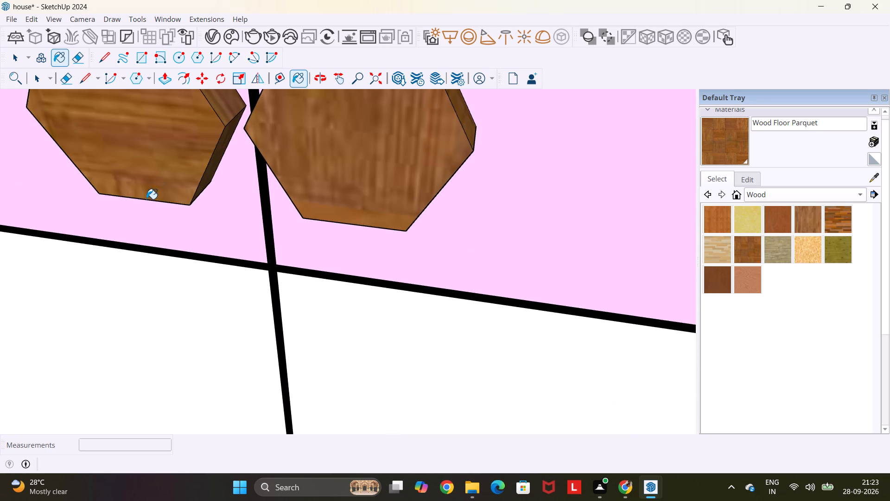
scroll(155, 169, "down", 12)
scroll(144, 117, "up", 4)
left_click(141, 112)
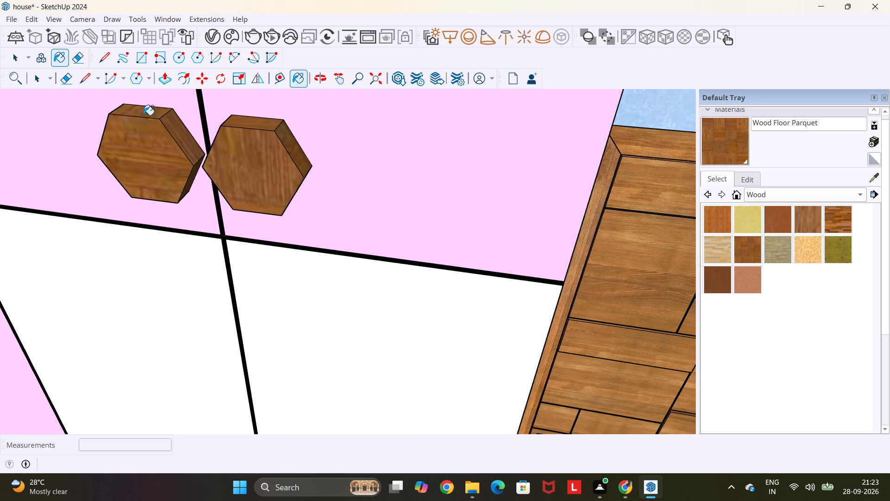
middle_click_drag(301, 189, 269, 109)
scroll(311, 193, "up", 5)
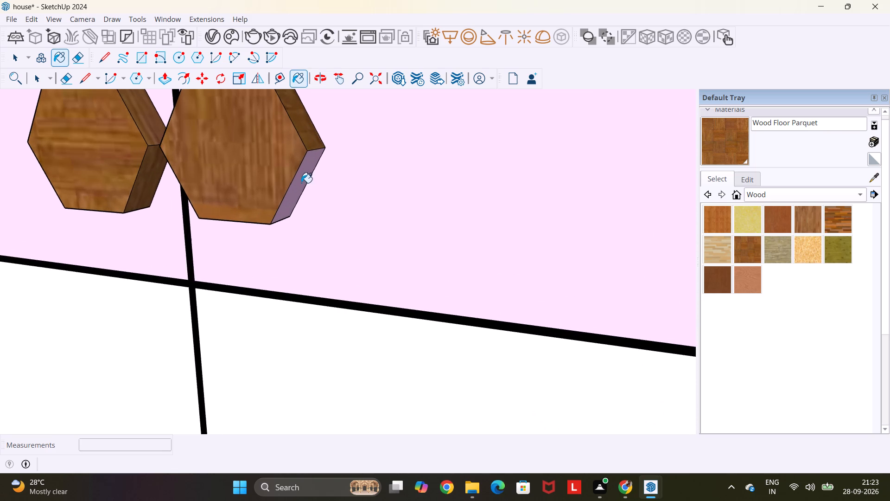
left_click(299, 180)
Paint the front faces and reachable sides of both hexagonal knobs on the white upper panels with Wood Floor Parquet.
scroll(299, 180, "down", 18)
scroll(87, 152, "up", 6)
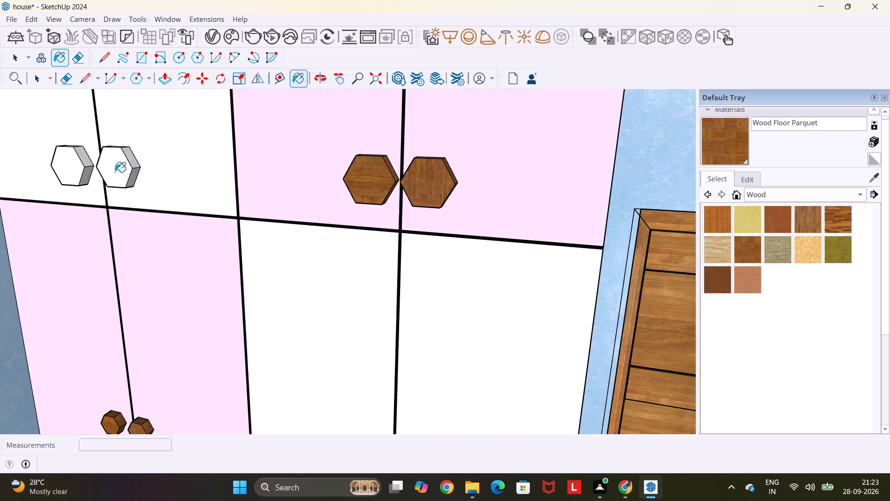
scroll(115, 172, "up", 3)
left_click(123, 173)
left_click(138, 155)
left_click(145, 180)
middle_click_drag(126, 138, 134, 156)
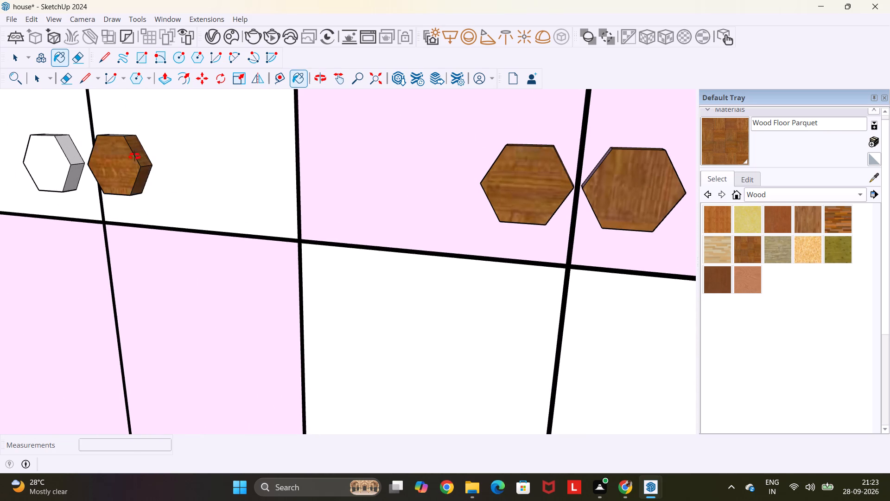
middle_click_drag(134, 156, 181, 212)
left_click(64, 140)
scroll(64, 142, "down", 11)
scroll(23, 142, "up", 5)
left_click(21, 140)
left_click(15, 154)
left_click(40, 149)
scroll(45, 168, "up", 5)
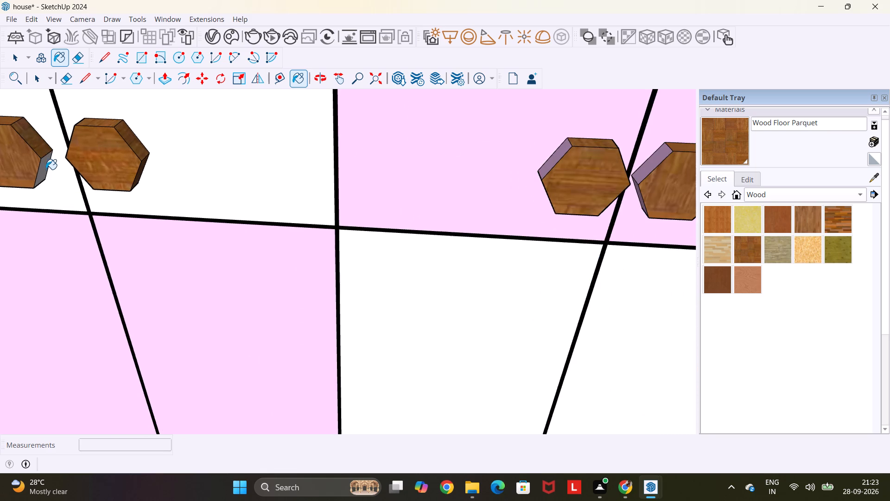
left_click(46, 169)
Paint the remaining unpainted side faces of all four upper wardrobe knobs with Wood Floor Parquet.
scroll(45, 169, "down", 13)
middle_click_drag(20, 170, 150, 159)
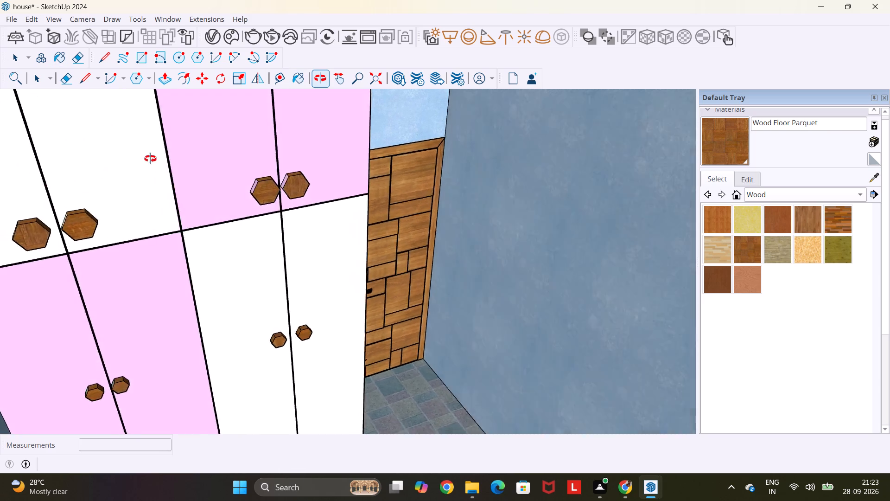
middle_click_drag(150, 159, 206, 166)
scroll(136, 270, "up", 4)
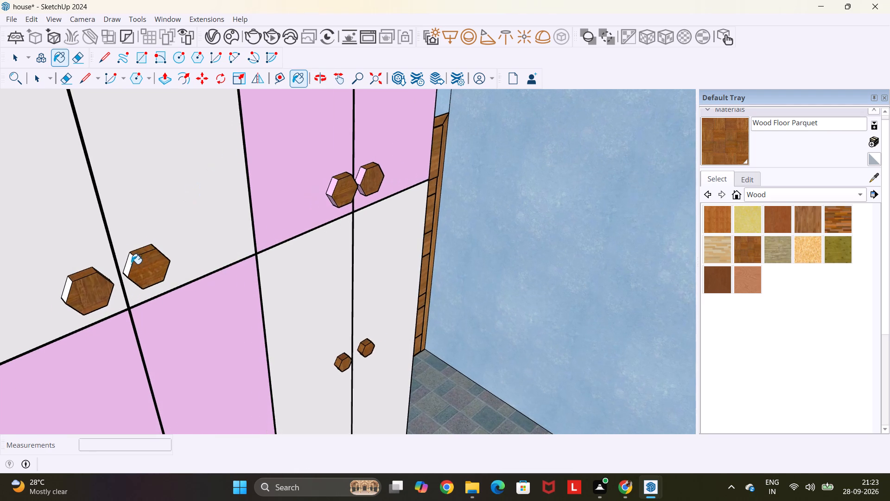
left_click(130, 259)
left_click(61, 289)
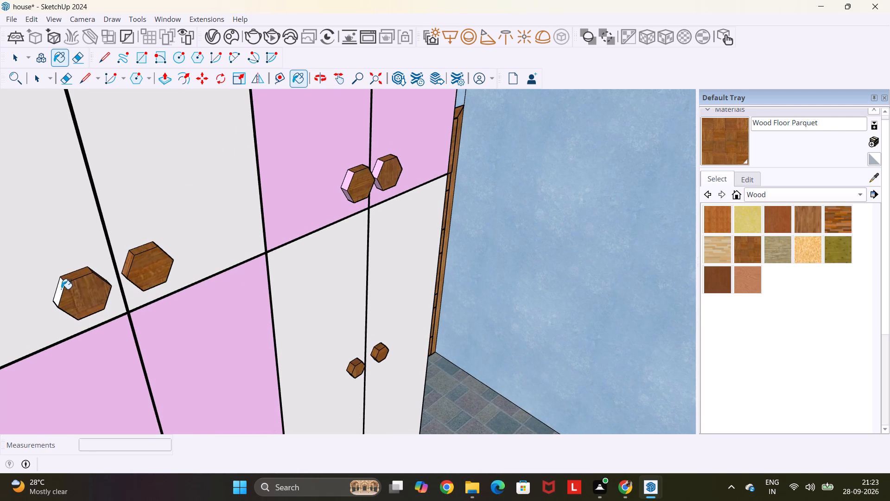
left_click(346, 180)
scroll(376, 162, "up", 4)
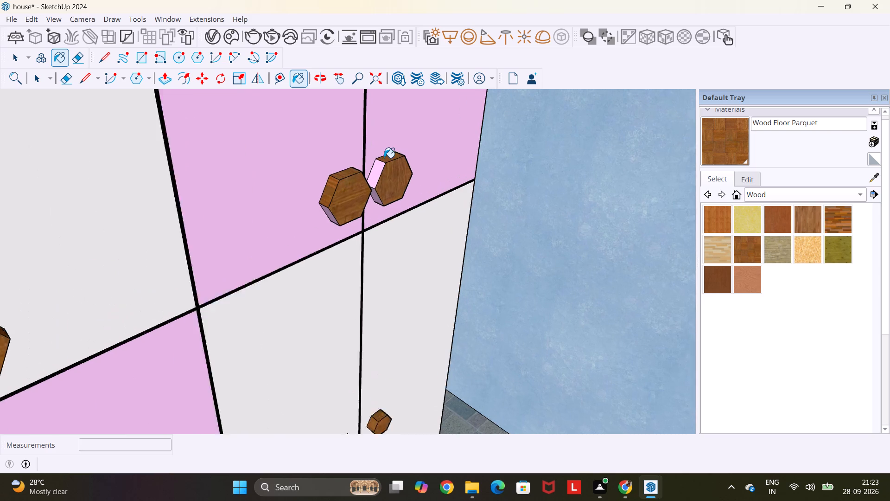
scroll(384, 158, "up", 1)
left_click(377, 168)
scroll(365, 212, "up", 5)
left_click(385, 197)
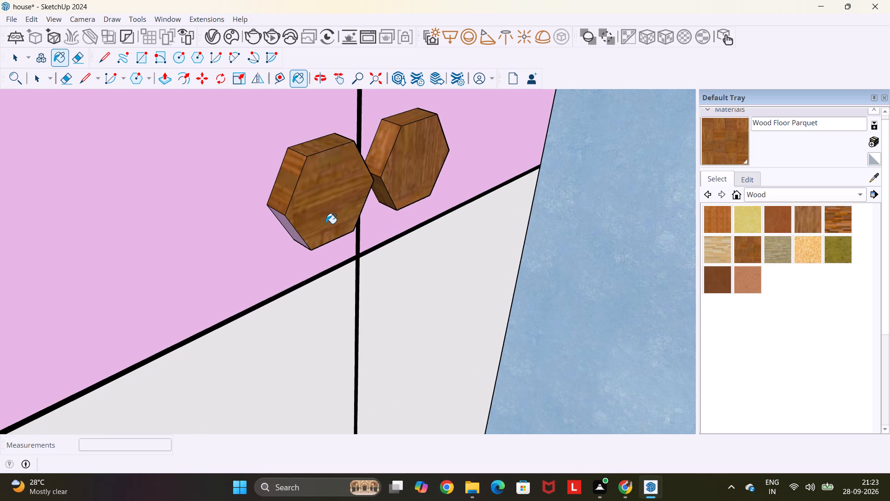
left_click(291, 228)
scroll(315, 217, "down", 15)
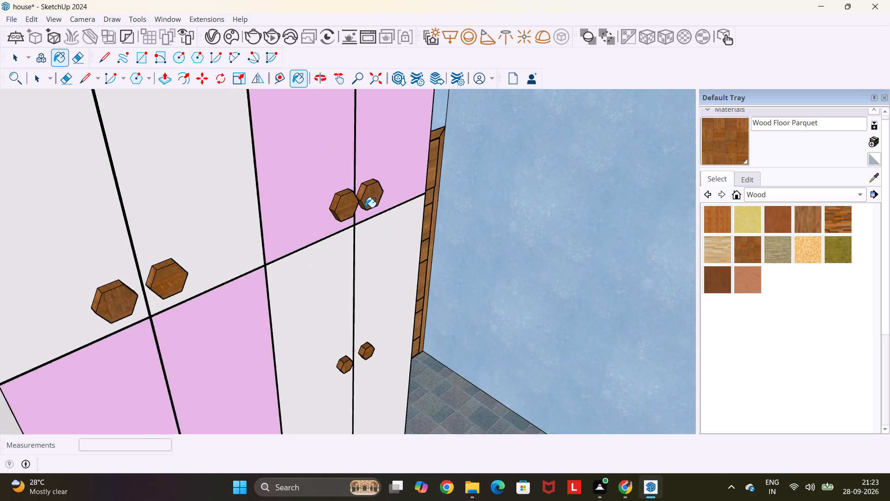
scroll(365, 207, "down", 8)
key("Escape")
key("space")
Draw a 4' by 1' rectangle on the marble bedroom floor along the plain wall, between the nightstand and the door.
middle_click_drag(483, 215, 327, 287)
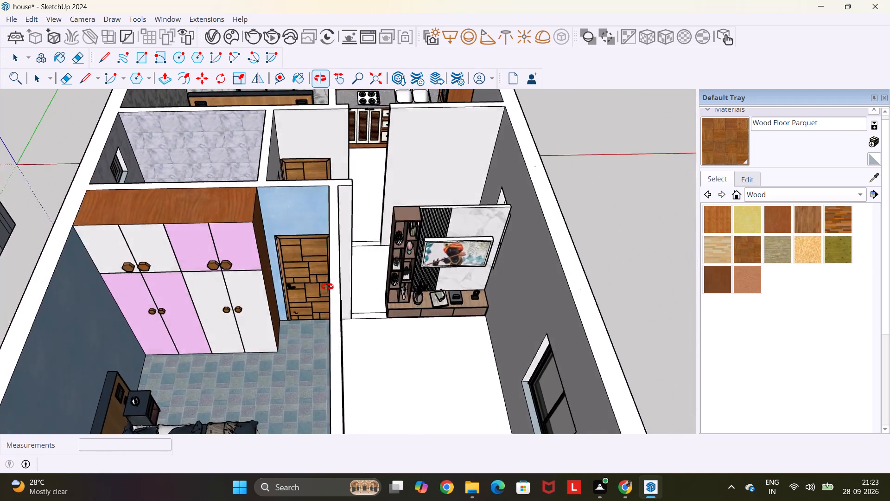
middle_click_drag(327, 287, 326, 288)
scroll(327, 288, "down", 3)
scroll(334, 243, "down", 5)
middle_click_drag(321, 159, 352, 216)
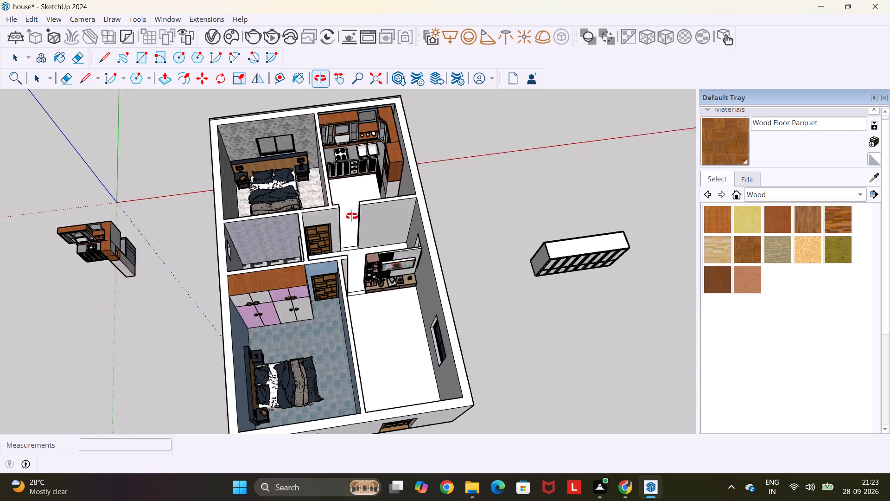
middle_click_drag(352, 216, 640, 239)
scroll(221, 272, "up", 5)
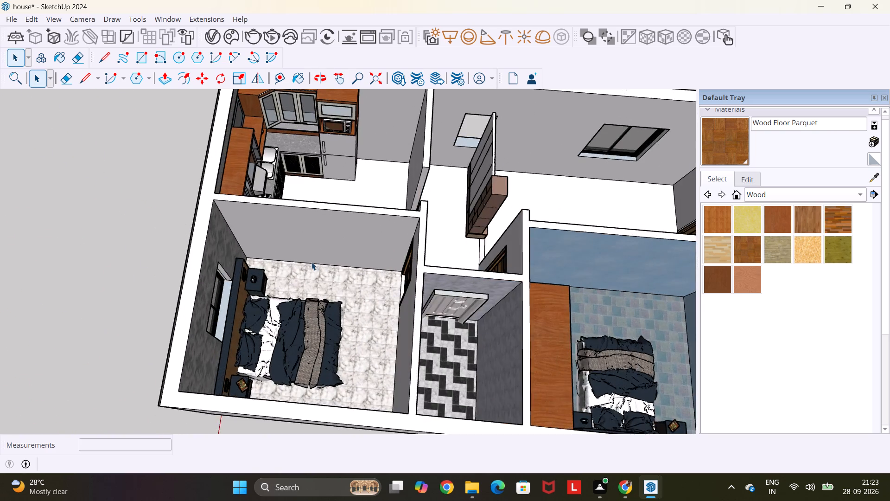
scroll(312, 262, "up", 9)
key("r")
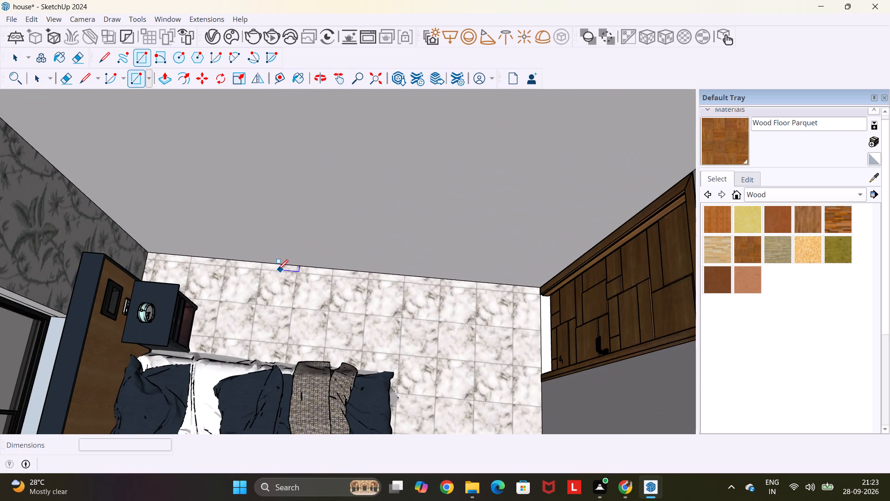
left_click(221, 258)
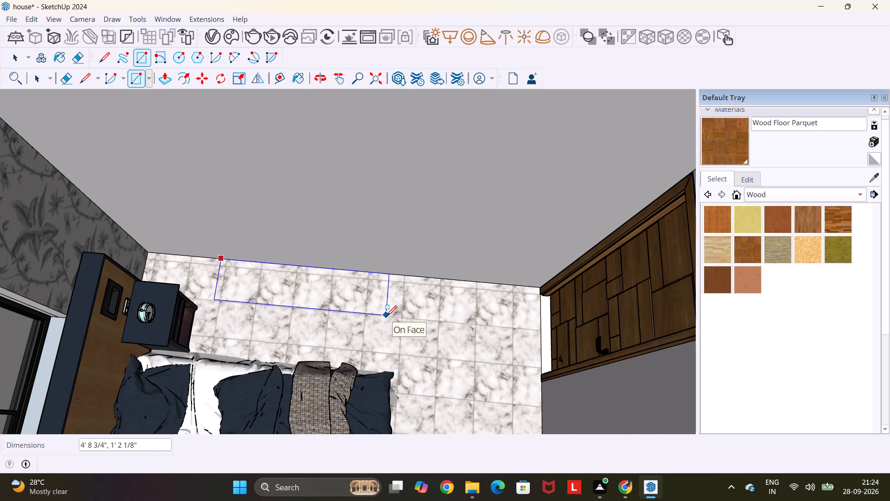
type("4'")
type(",1'")
key("Return")
key("Escape")
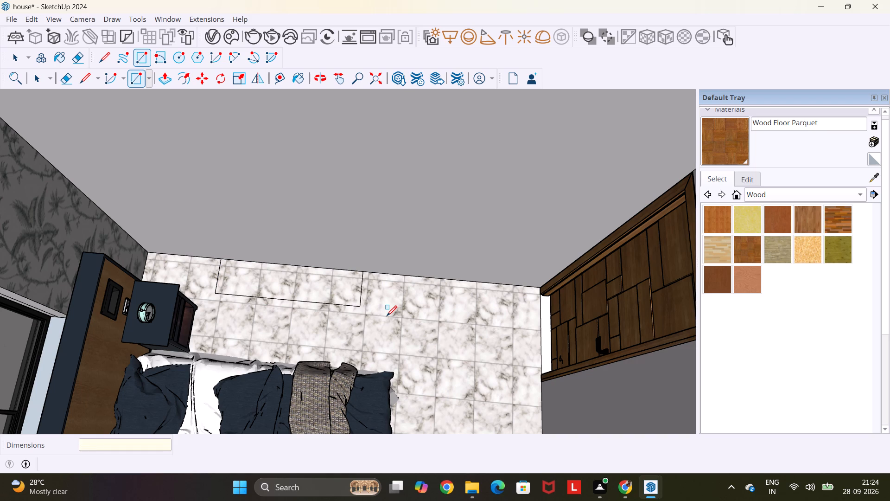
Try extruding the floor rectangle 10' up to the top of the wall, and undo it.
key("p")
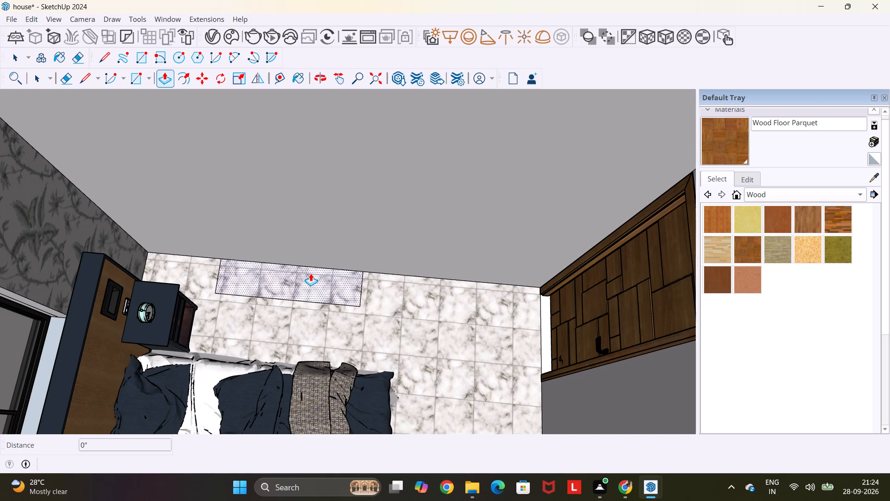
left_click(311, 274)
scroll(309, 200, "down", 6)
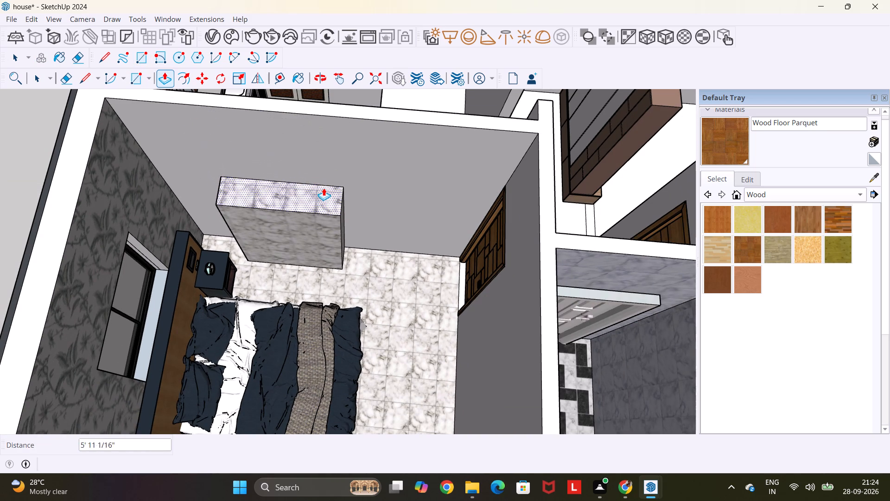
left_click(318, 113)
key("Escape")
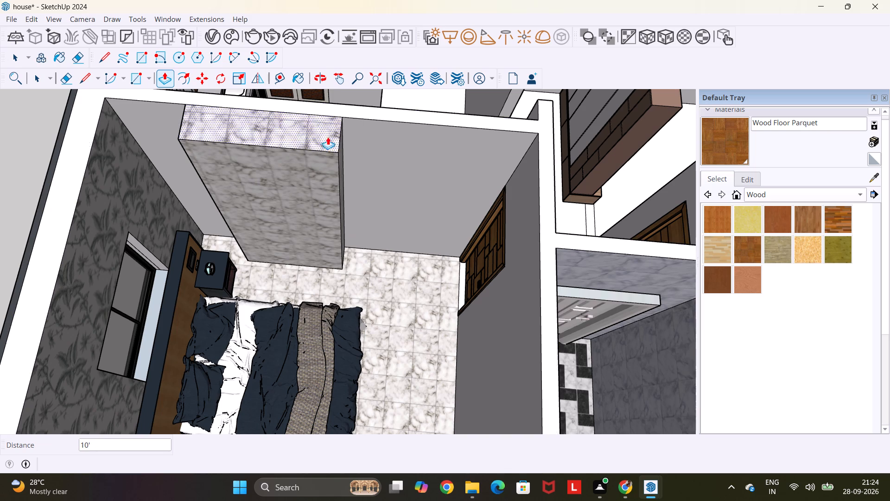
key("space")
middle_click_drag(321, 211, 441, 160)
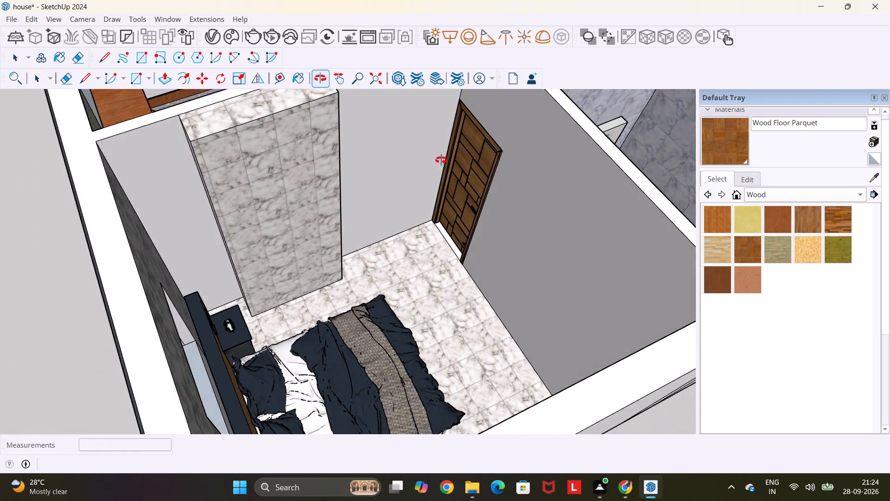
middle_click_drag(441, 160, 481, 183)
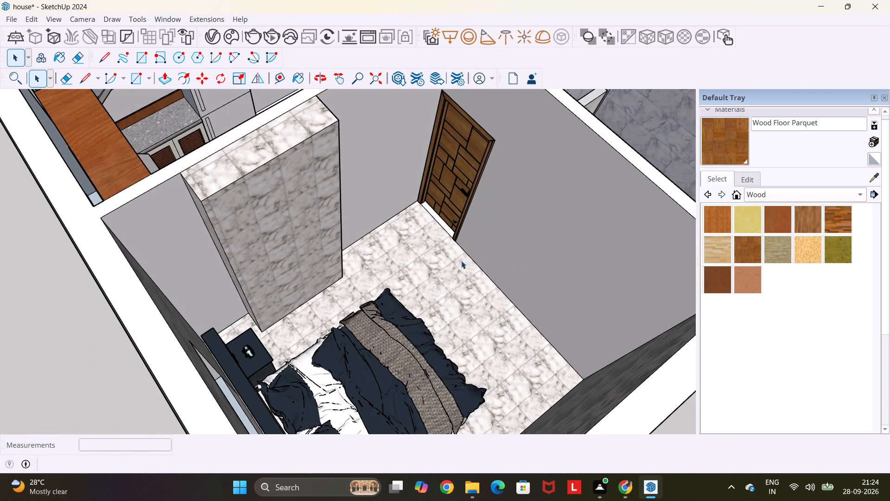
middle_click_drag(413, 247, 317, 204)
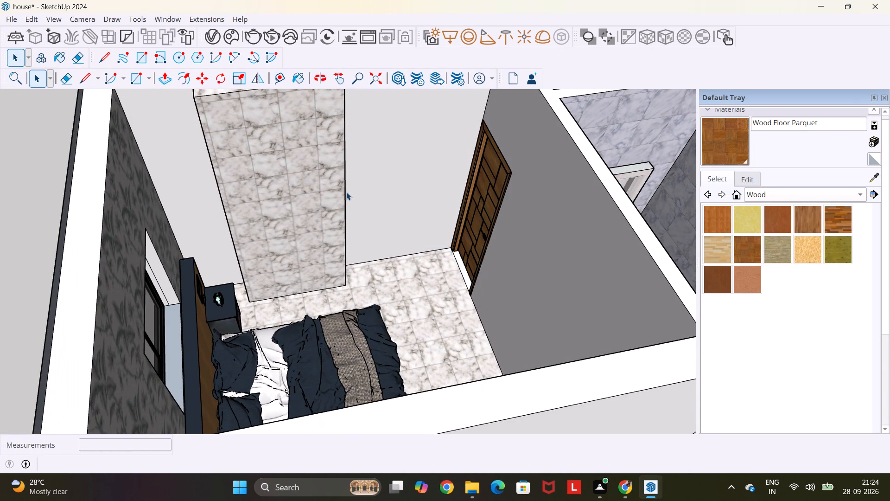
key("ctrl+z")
Extrude the floor rectangle upward 3' with Push/Pull.
key("p")
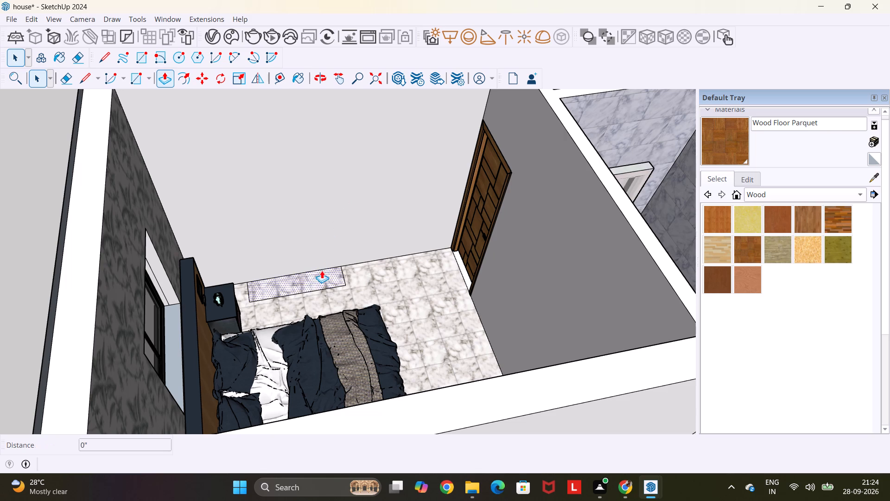
left_click(306, 277)
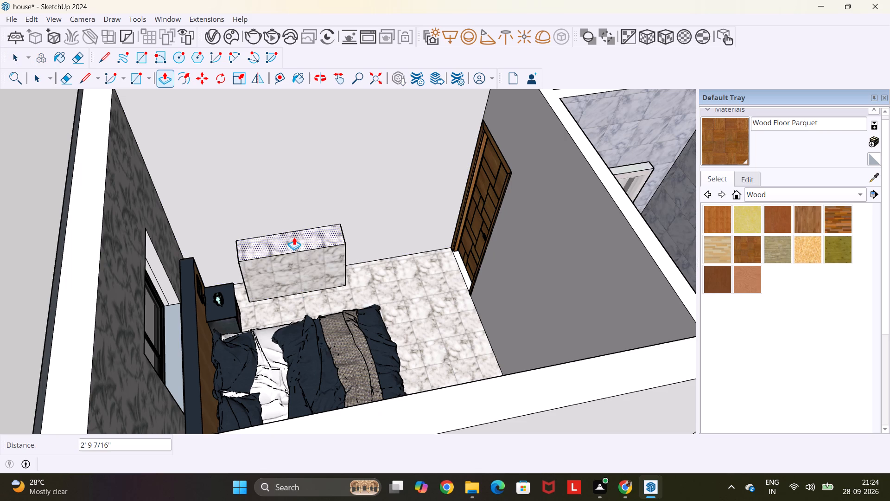
type("3'")
key("Return")
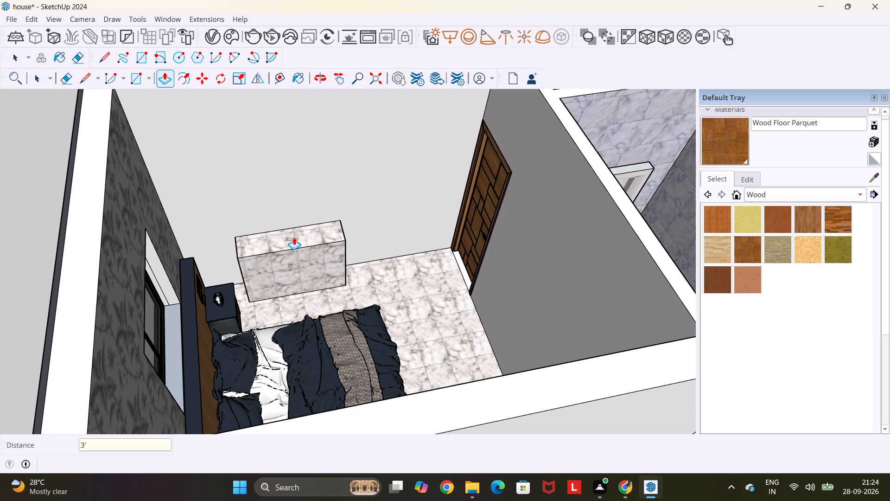
Extrude the block's top face up another 2' as a new section, keeping the dividing edge below it.
middle_click_drag(292, 236, 392, 262)
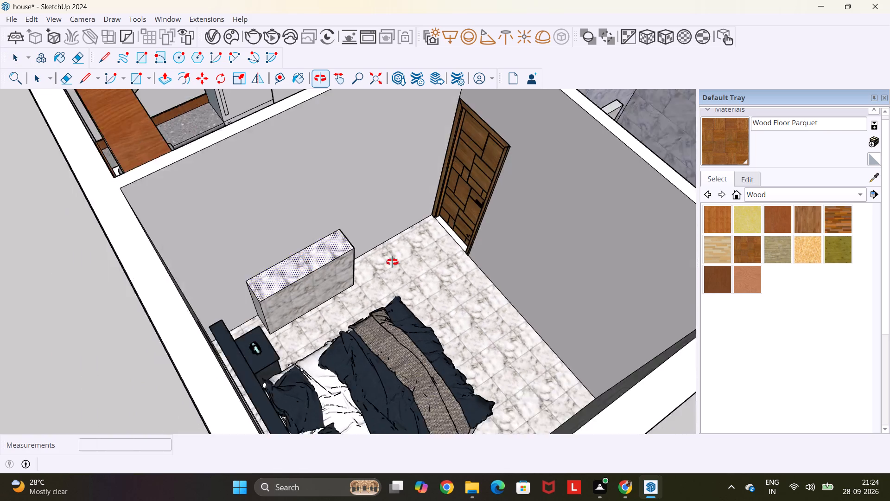
middle_click_drag(392, 262, 287, 212)
scroll(287, 212, "up", 1)
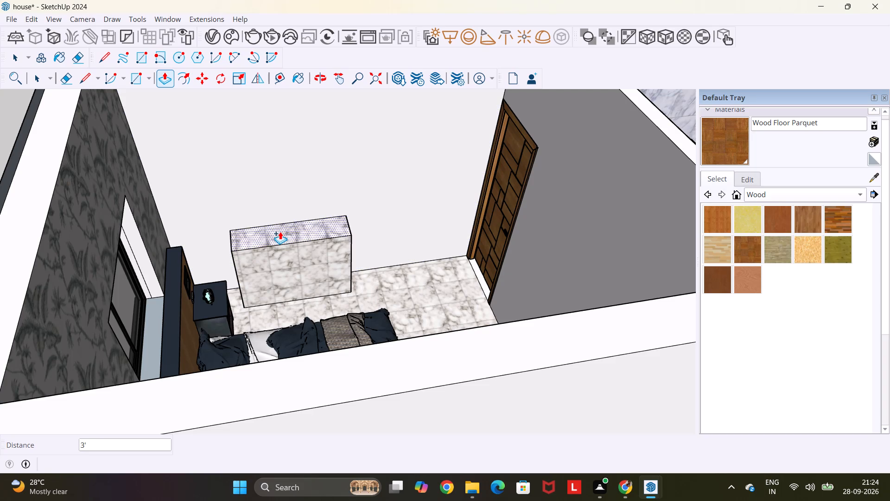
left_click(280, 231)
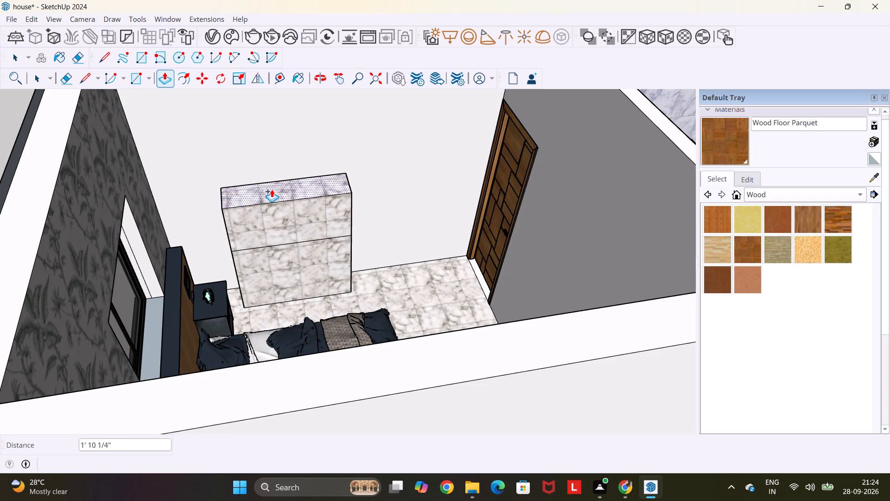
type("2'")
key("Return")
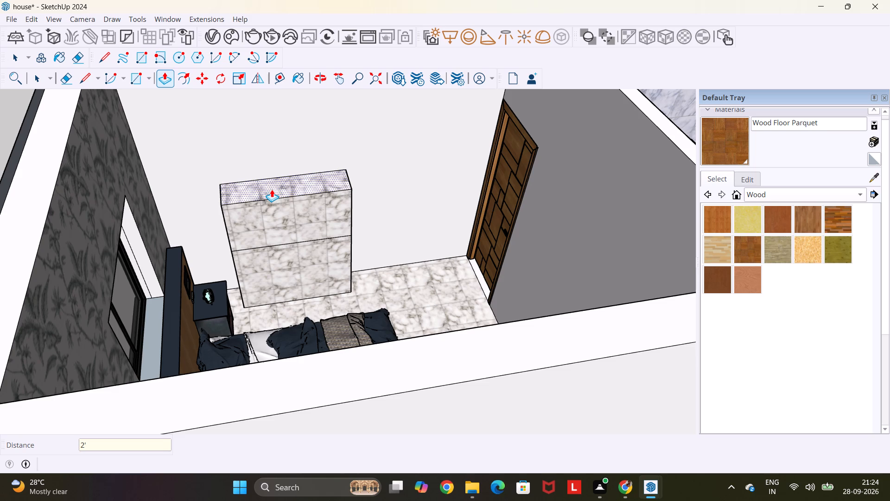
Extrude the top face up 3' as a third stacked section above the middle one.
left_click(294, 181)
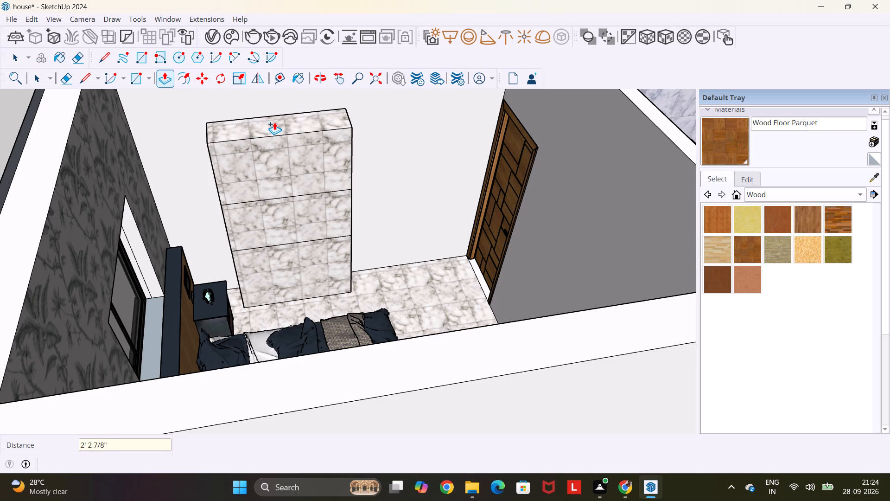
scroll(274, 122, "down", 2)
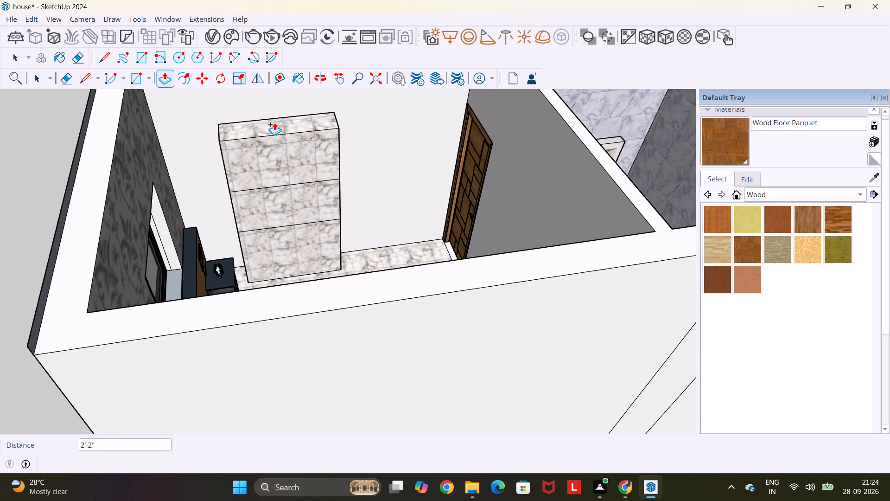
middle_click_drag(274, 122, 273, 190)
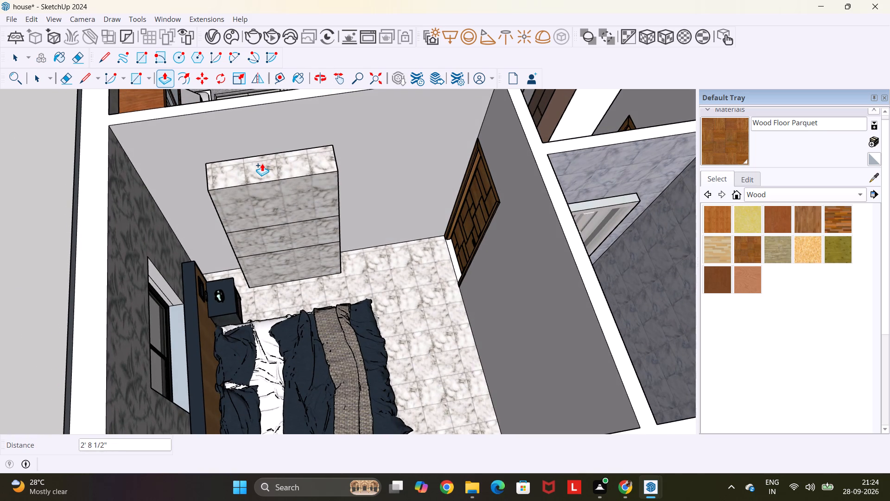
type("3'")
key("Return")
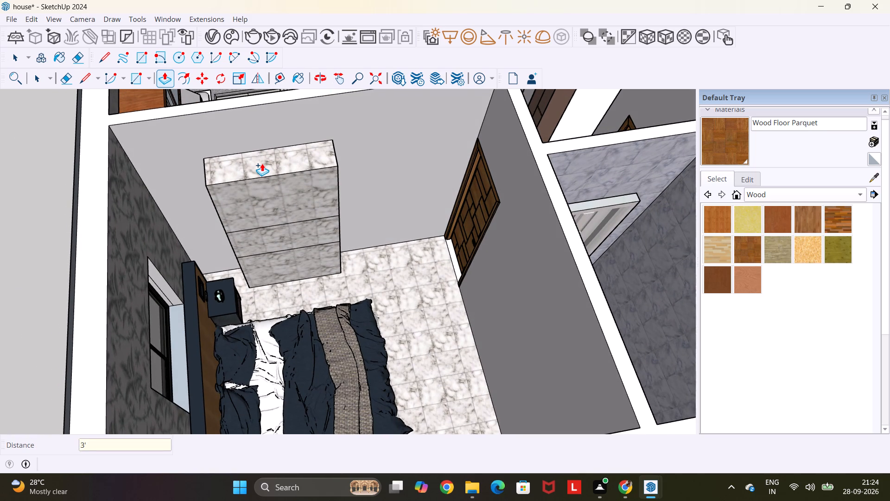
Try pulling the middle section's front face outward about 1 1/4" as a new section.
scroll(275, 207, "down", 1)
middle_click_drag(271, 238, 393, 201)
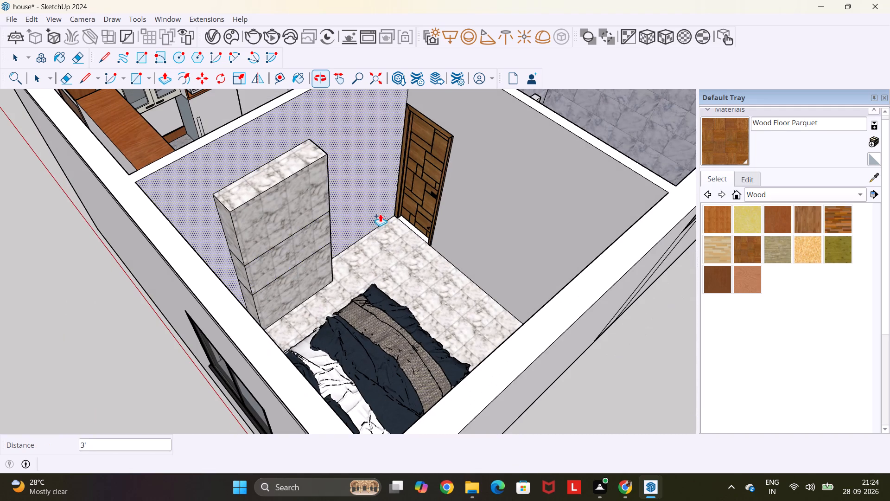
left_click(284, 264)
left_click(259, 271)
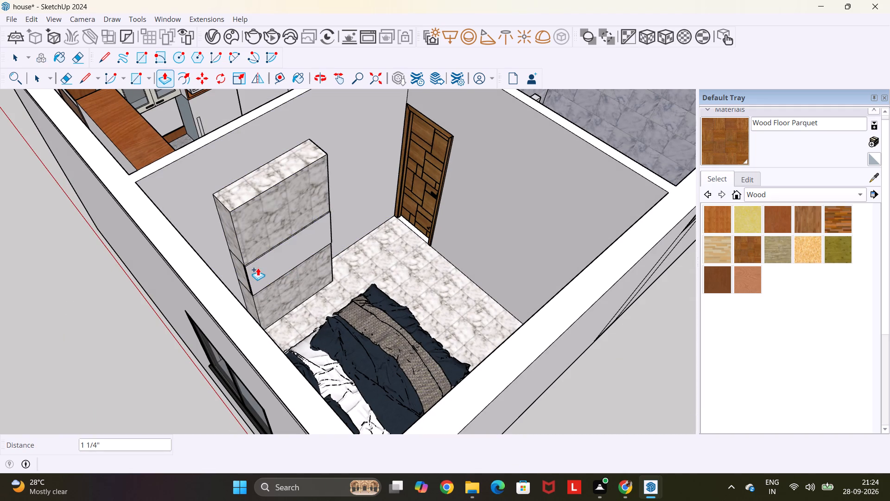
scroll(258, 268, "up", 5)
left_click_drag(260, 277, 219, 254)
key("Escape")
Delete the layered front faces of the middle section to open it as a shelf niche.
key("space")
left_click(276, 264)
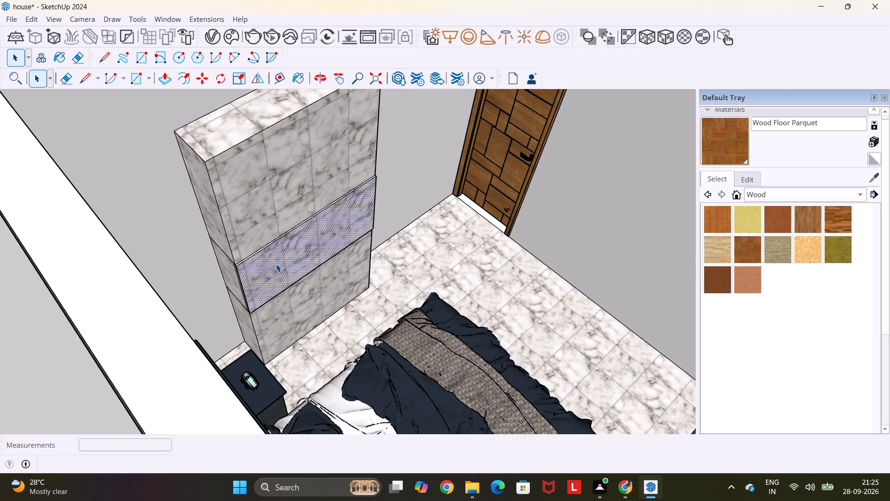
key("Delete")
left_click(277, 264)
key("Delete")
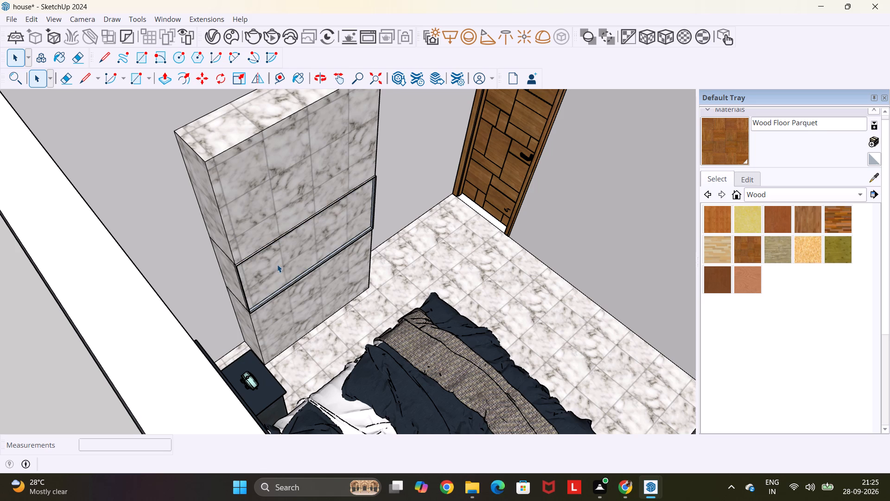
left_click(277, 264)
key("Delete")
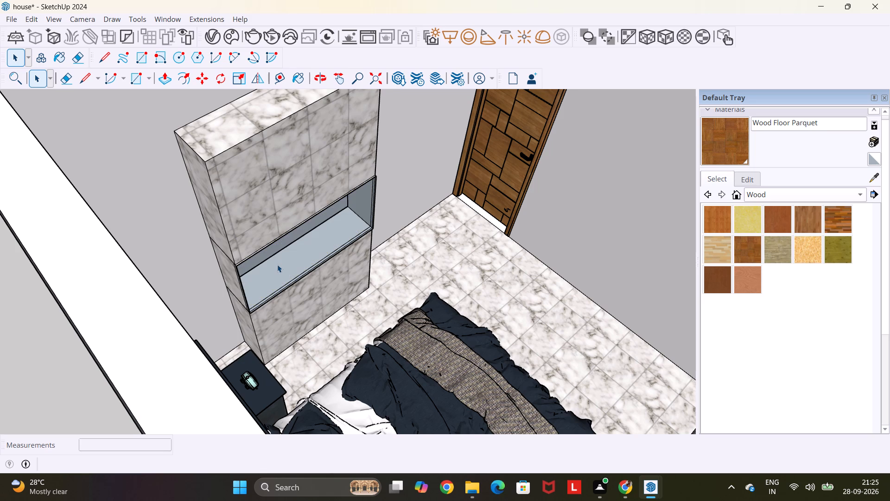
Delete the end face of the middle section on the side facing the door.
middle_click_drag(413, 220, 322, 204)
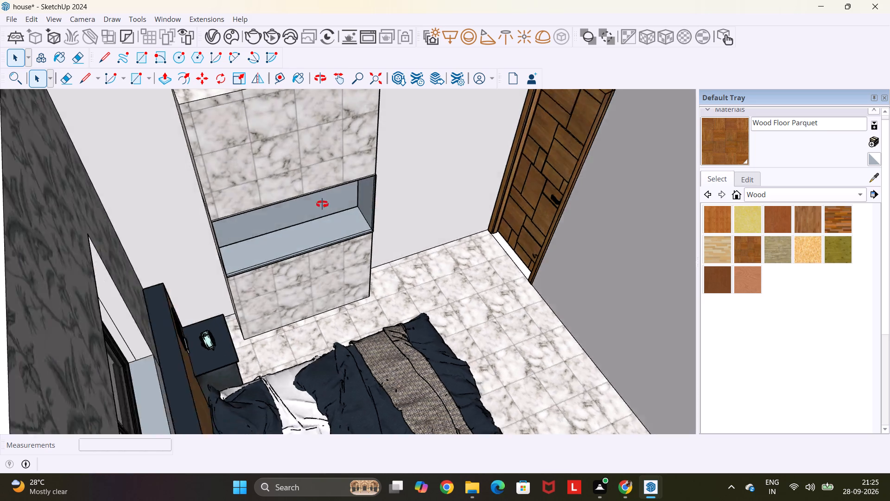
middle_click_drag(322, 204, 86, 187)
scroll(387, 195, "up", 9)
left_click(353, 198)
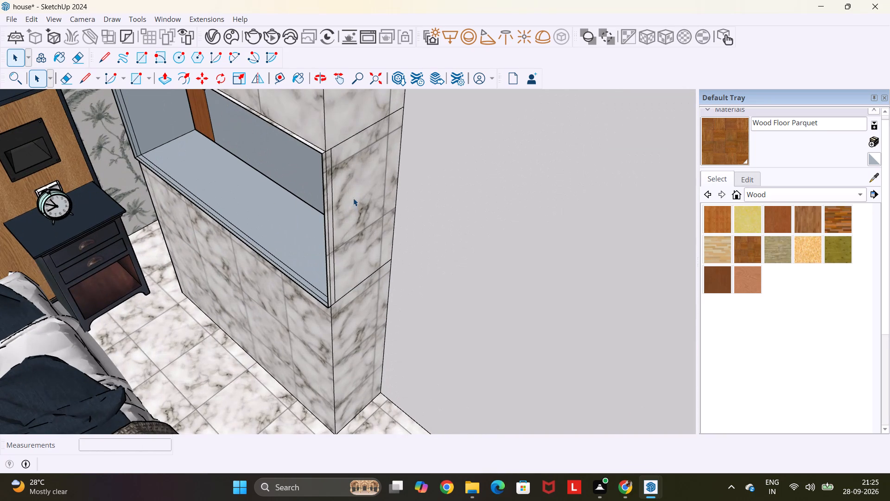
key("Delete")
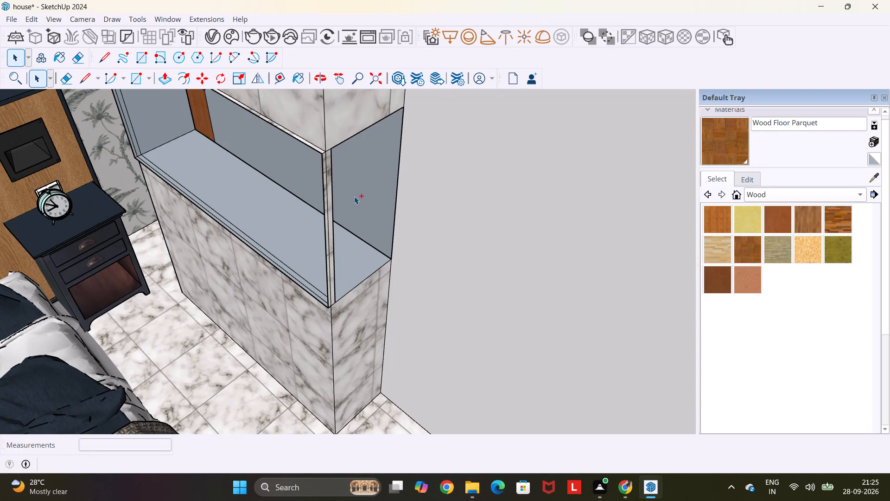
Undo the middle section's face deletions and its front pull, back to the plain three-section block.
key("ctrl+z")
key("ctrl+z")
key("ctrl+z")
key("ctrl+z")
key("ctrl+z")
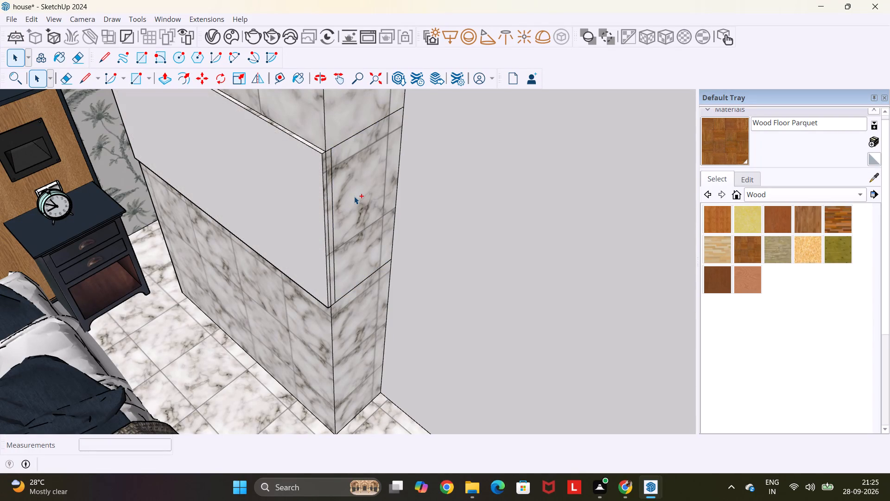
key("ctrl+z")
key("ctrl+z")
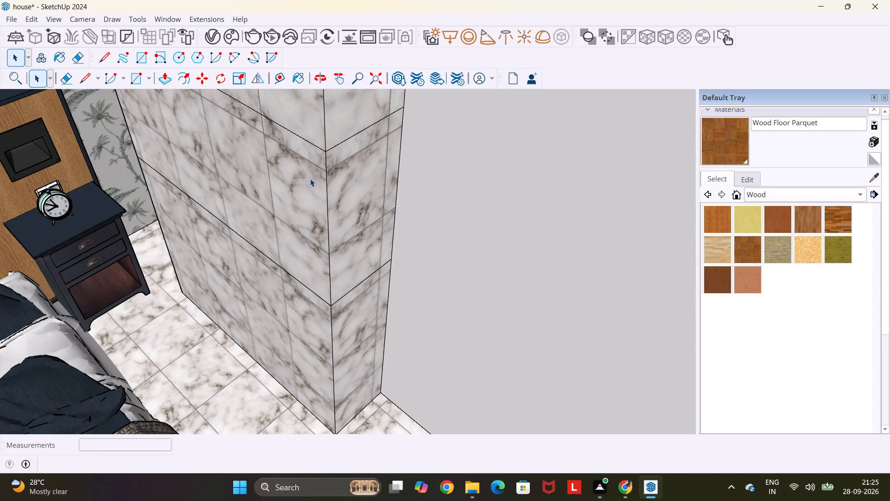
Push the middle section's front face back 1' to open a niche between the lower and upper sections.
key("p")
left_click(280, 199)
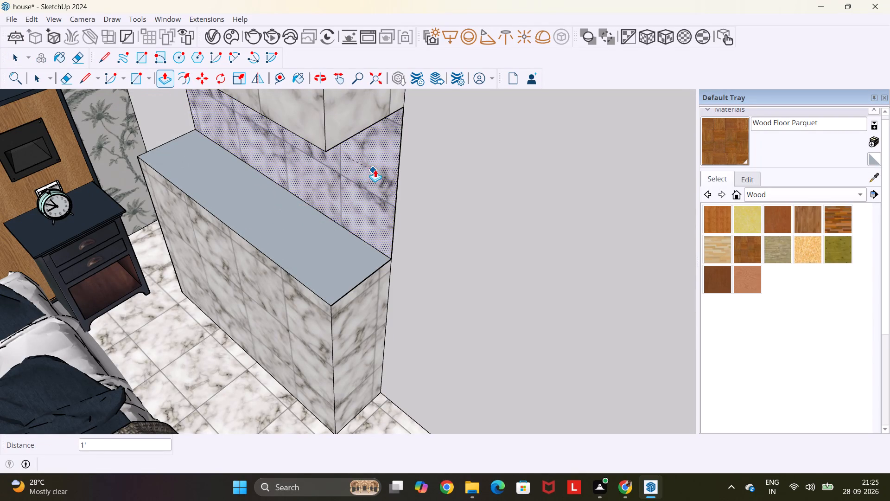
left_click(379, 167)
key("Escape")
key("space")
Push the upper section's front face back about 7" to make it shallower than the lower section.
middle_click_drag(296, 172, 497, 156)
scroll(296, 172, "down", 1)
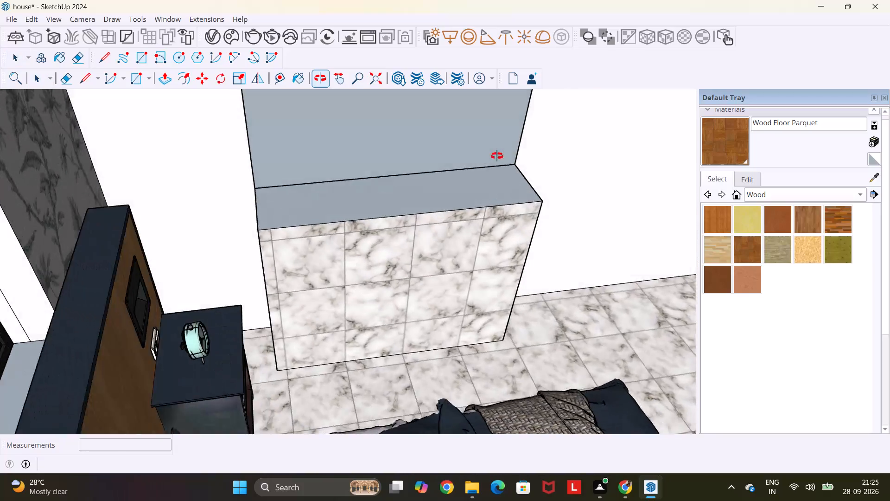
middle_click_drag(497, 156, 464, 150)
scroll(465, 150, "down", 10)
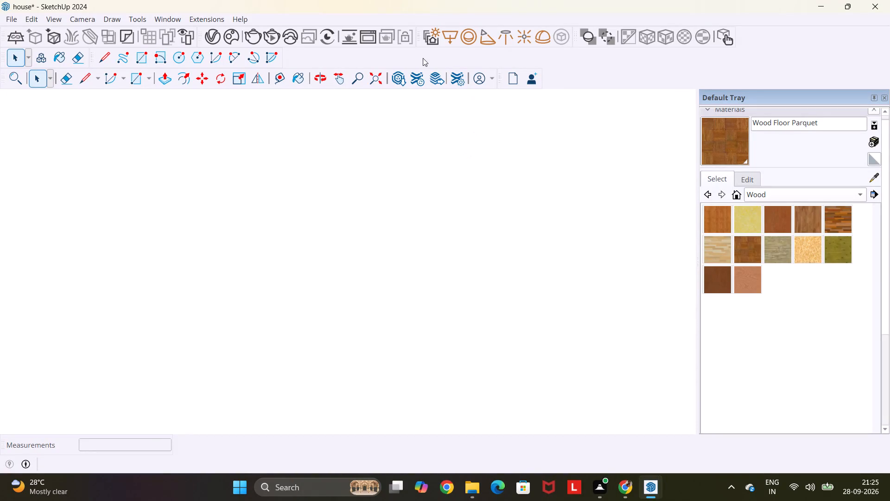
left_click(379, 83)
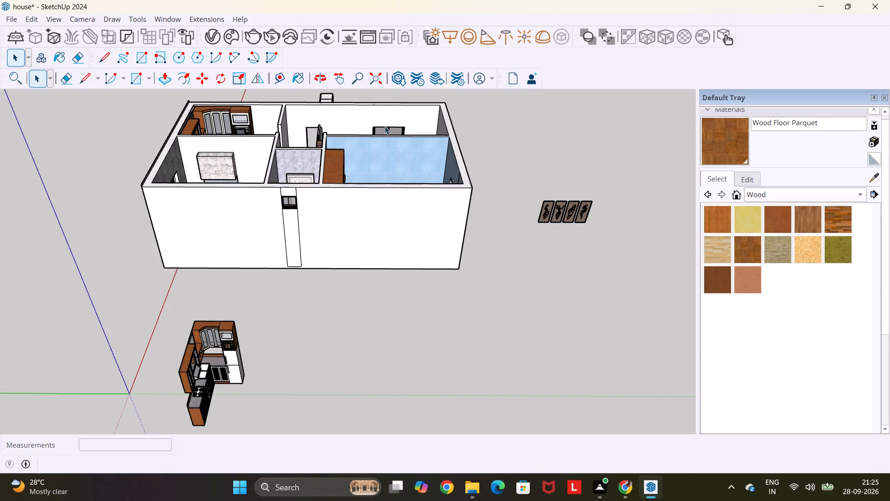
middle_click_drag(335, 152, 574, 301)
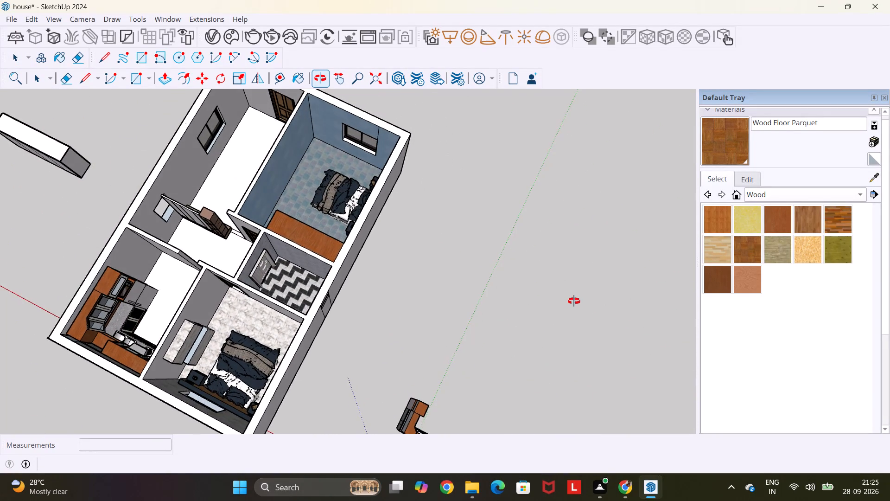
middle_click_drag(574, 301, 332, 283)
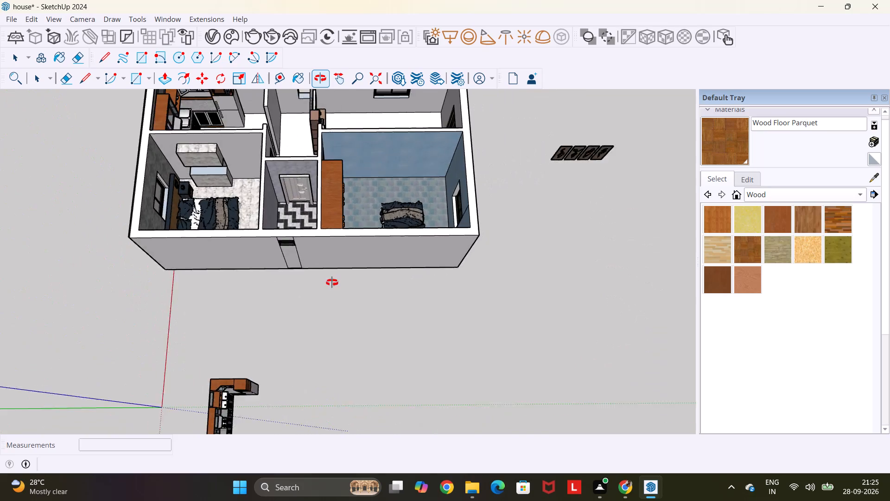
middle_click_drag(332, 283, 372, 250)
scroll(228, 175, "up", 12)
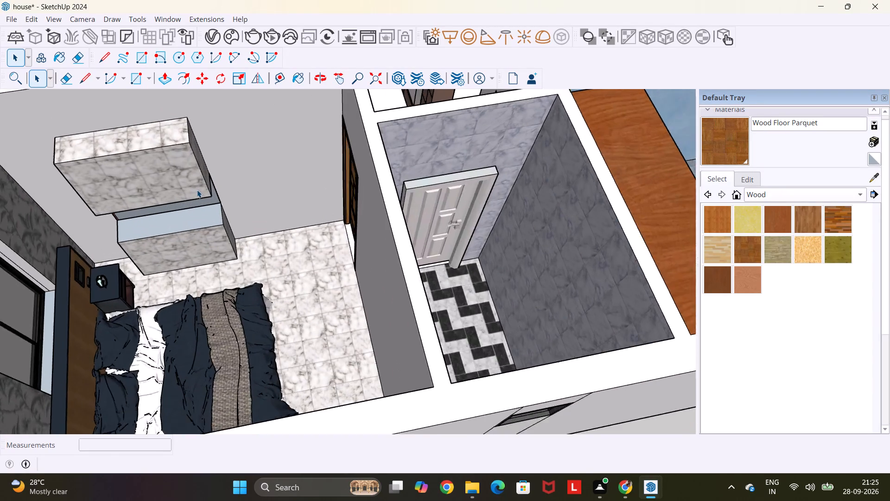
scroll(197, 190, "up", 2)
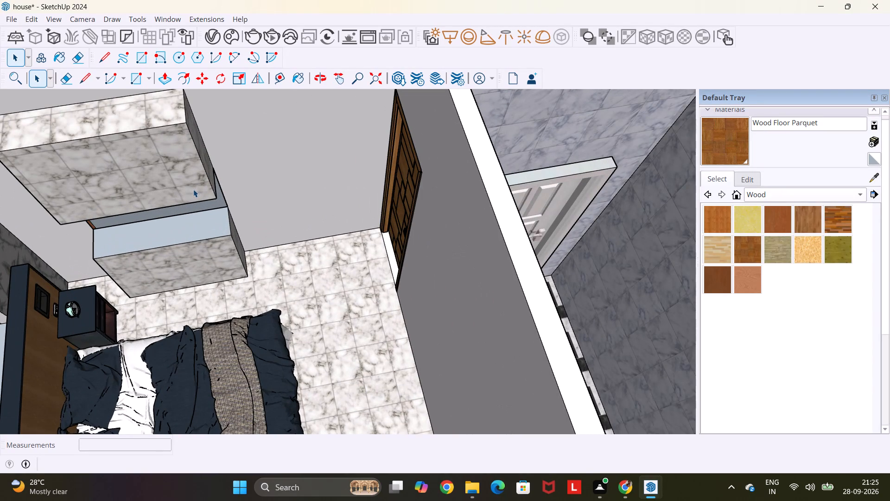
key("p")
left_click(188, 185)
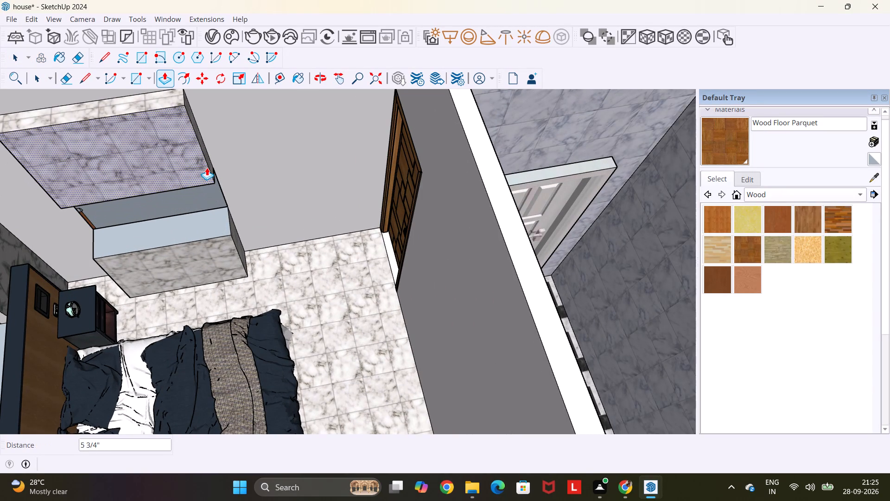
scroll(207, 167, "up", 2)
left_click(207, 165)
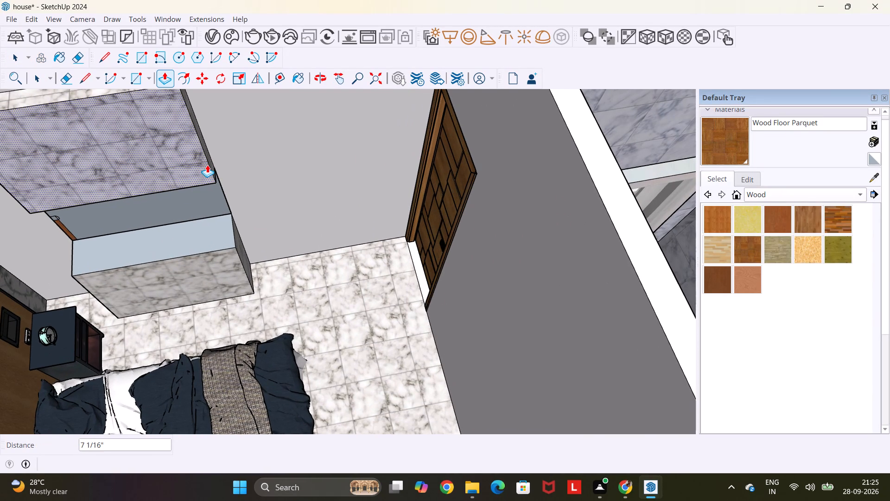
key("Escape")
key("space")
Paint the upper section's front face with Translucent Glass Blue from the Glass and Mirrors materials.
scroll(197, 191, "down", 7)
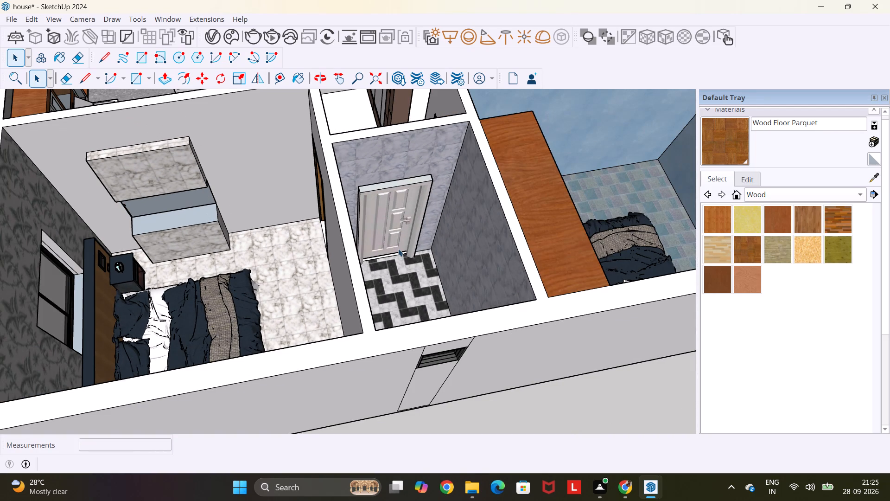
left_click(860, 199)
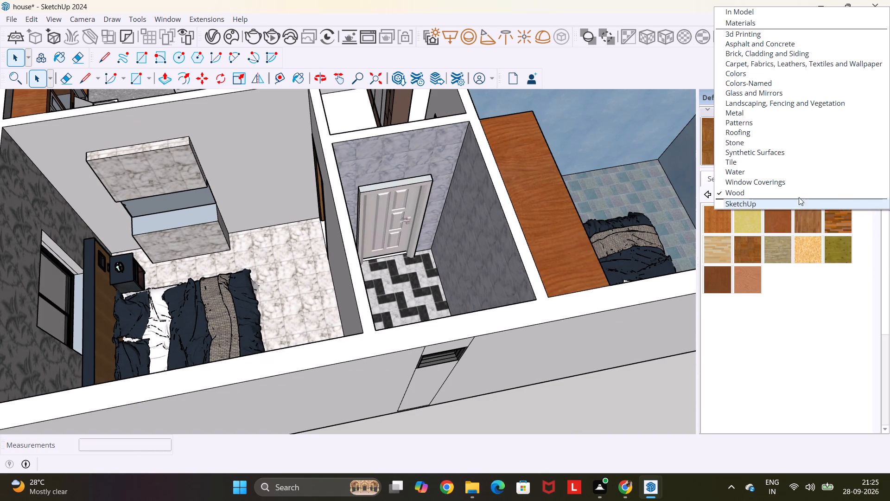
left_click(775, 92)
left_click(804, 220)
left_click(151, 183)
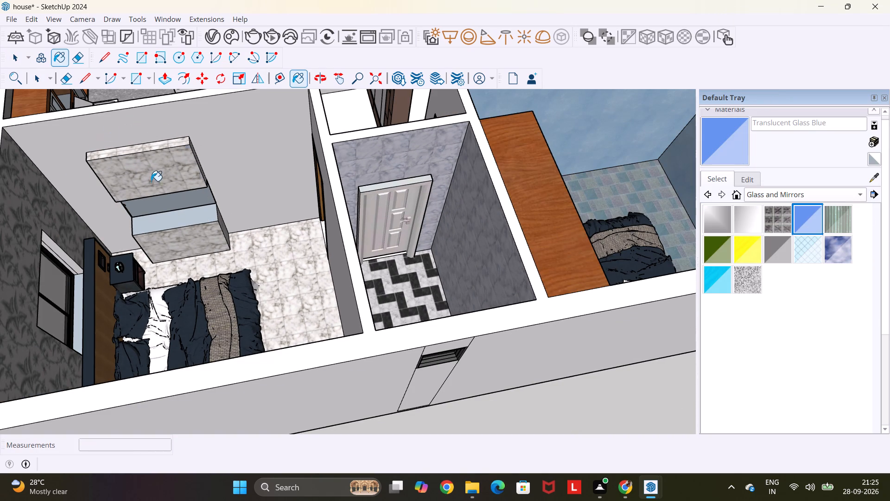
Copy the lower section's vertical front edge 4' across its front and divide the span by /2 to add a centre line.
middle_click_drag(214, 188, 210, 197)
scroll(210, 197, "down", 2)
scroll(230, 229, "up", 4)
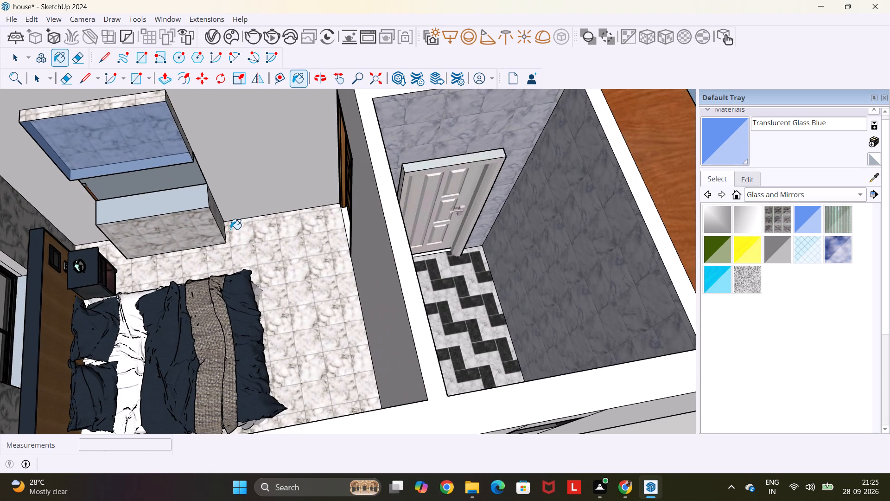
scroll(217, 263, "up", 1)
middle_click_drag(217, 263, 219, 248)
scroll(219, 248, "up", 4)
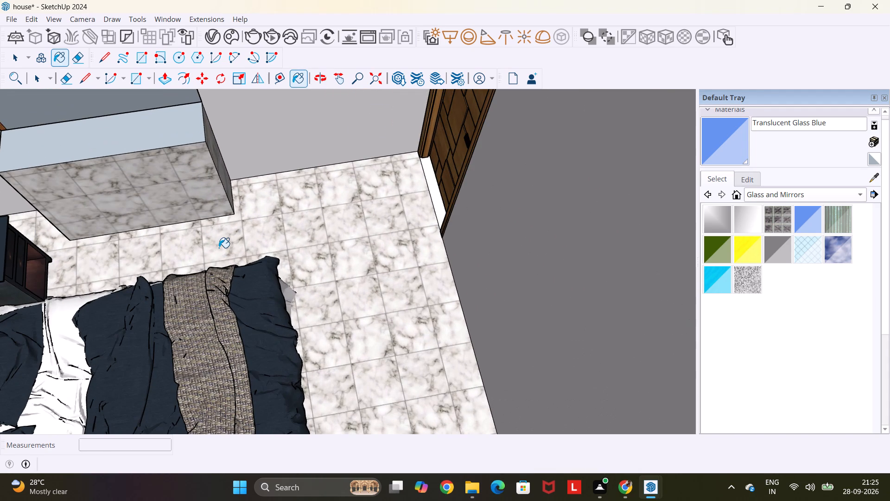
key("space")
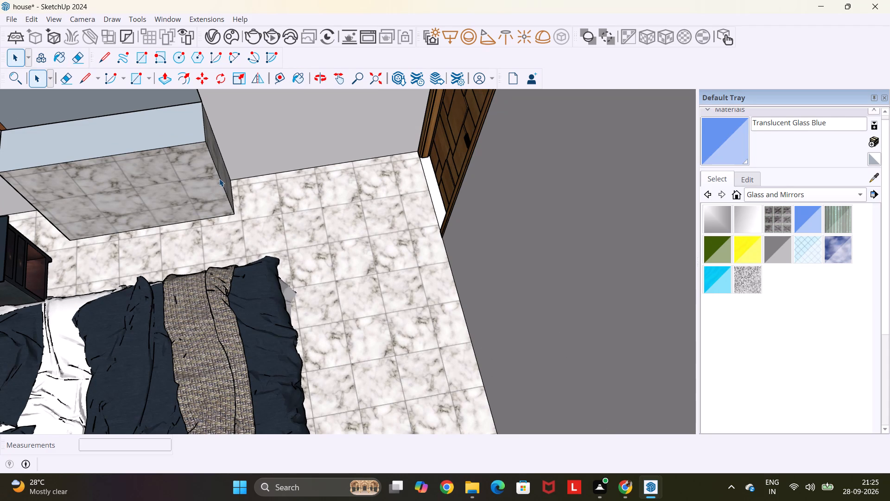
left_click(219, 179)
key("m")
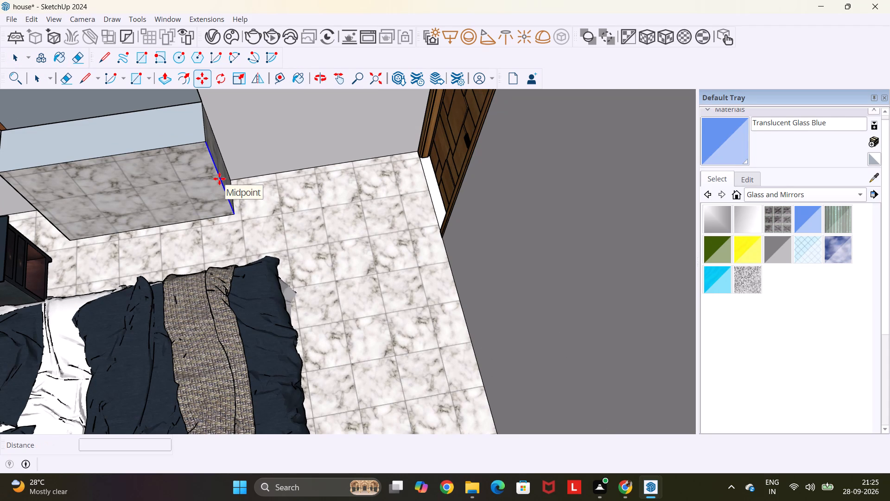
left_click(219, 178)
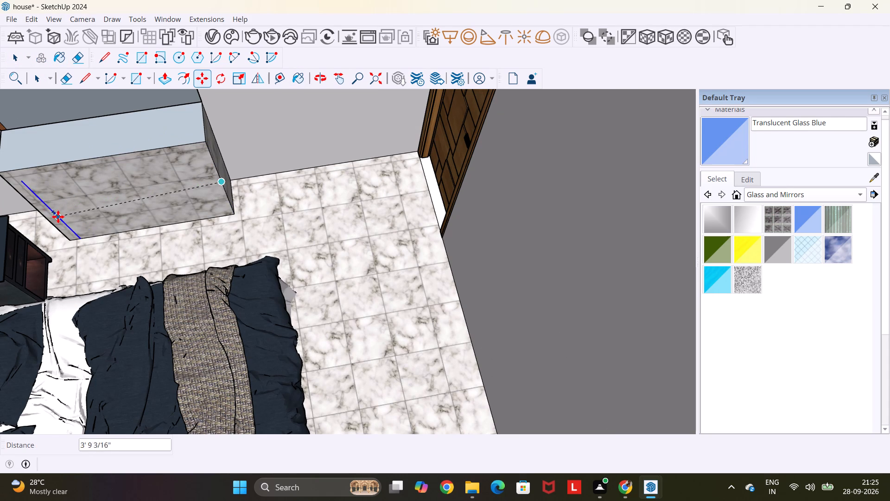
left_click(37, 205)
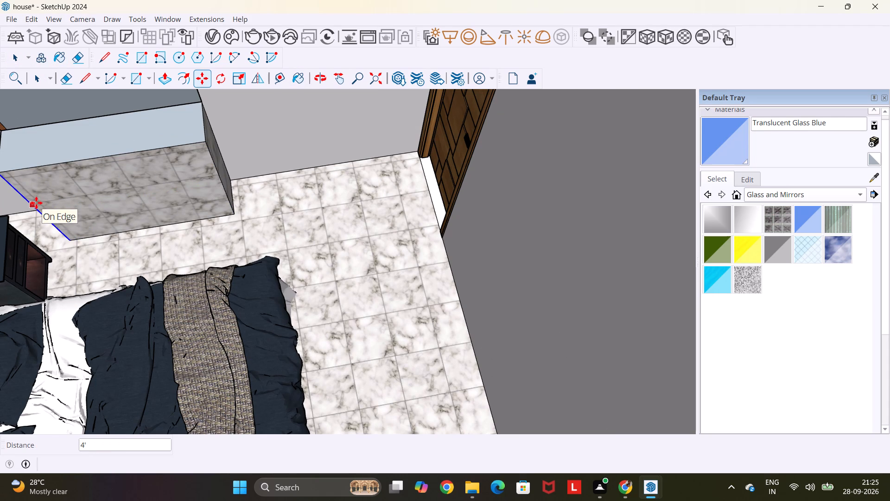
type("/2")
key("Return")
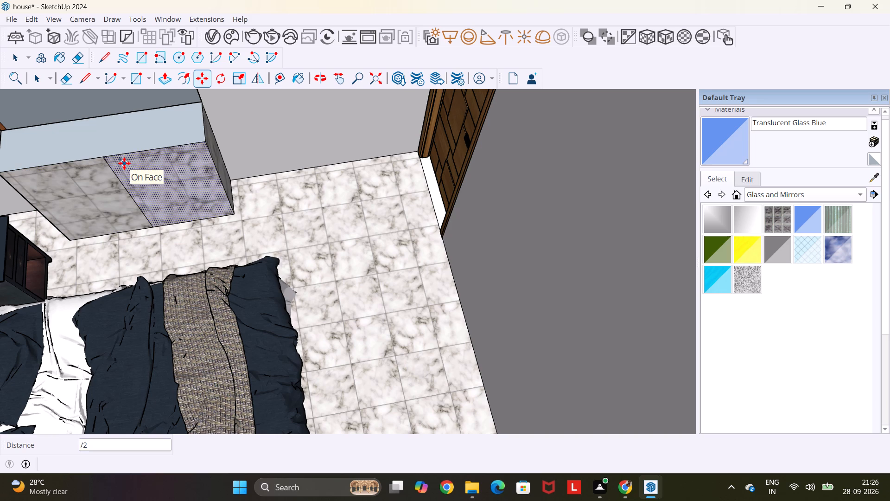
Copy the lower section's centre line 0.3" sideways to form a narrow gap between two door panels.
left_click(120, 185)
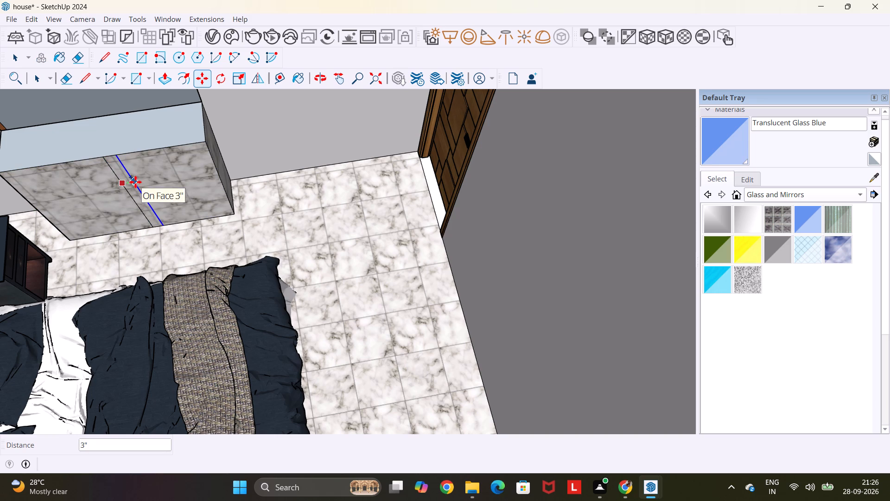
type("0.3\"")
key("Return")
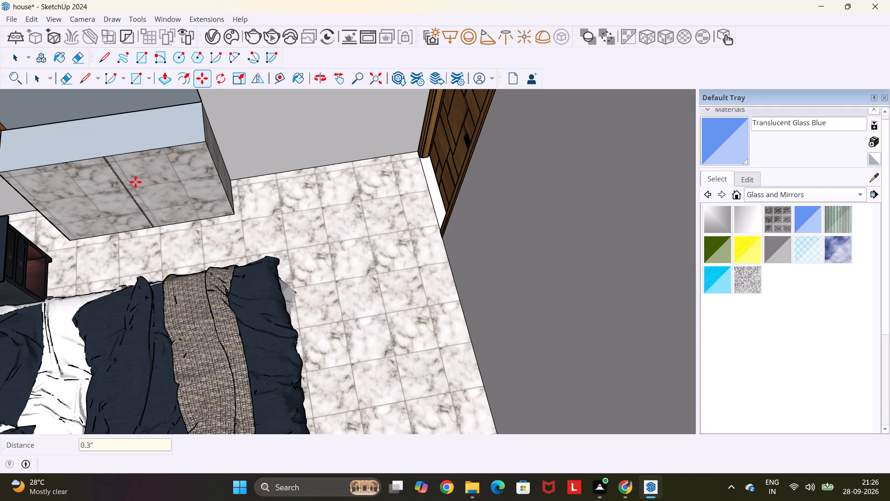
key("Escape")
key("space")
Paint the lower section's two door panels, exposed end face and top with Wood Floor Dark.
scroll(135, 181, "down", 6)
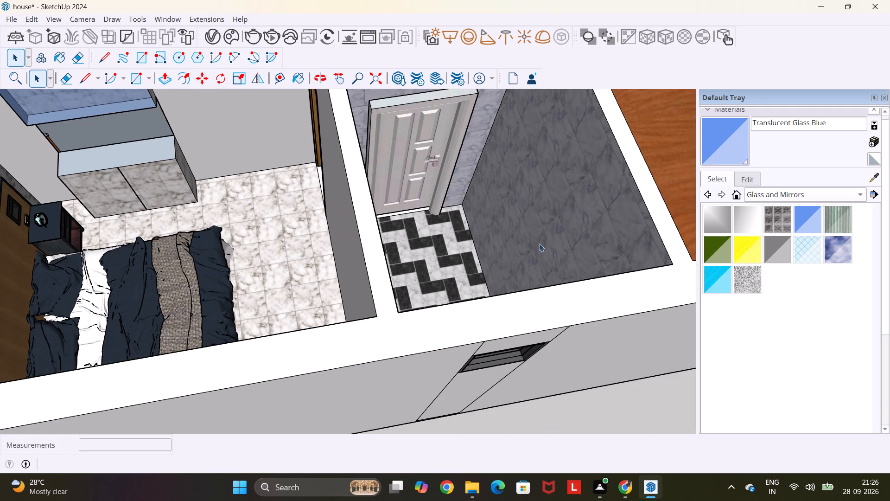
left_click(848, 195)
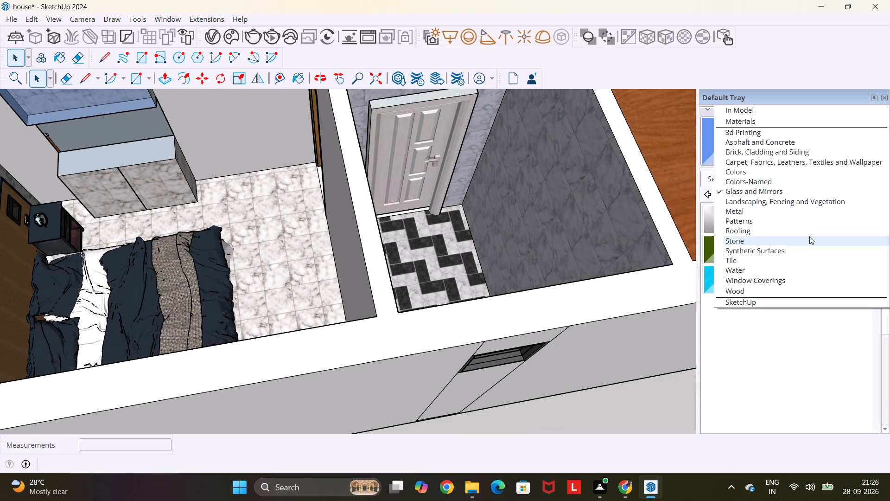
left_click(801, 293)
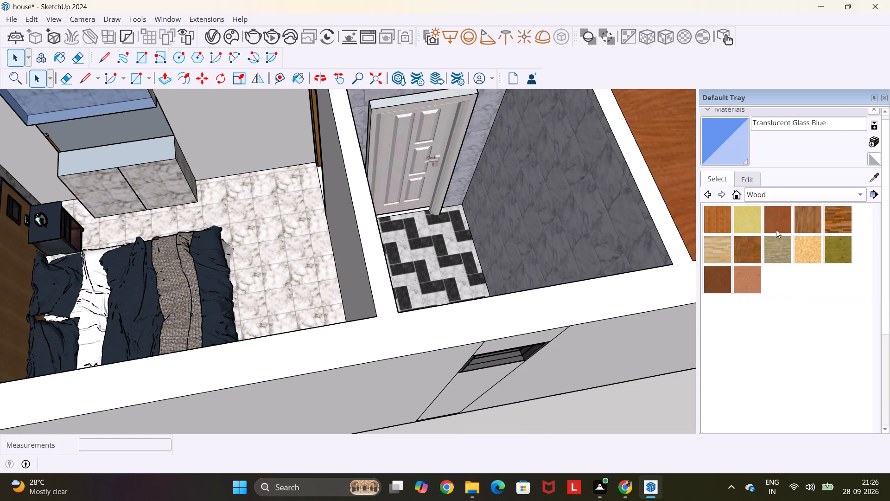
left_click(845, 218)
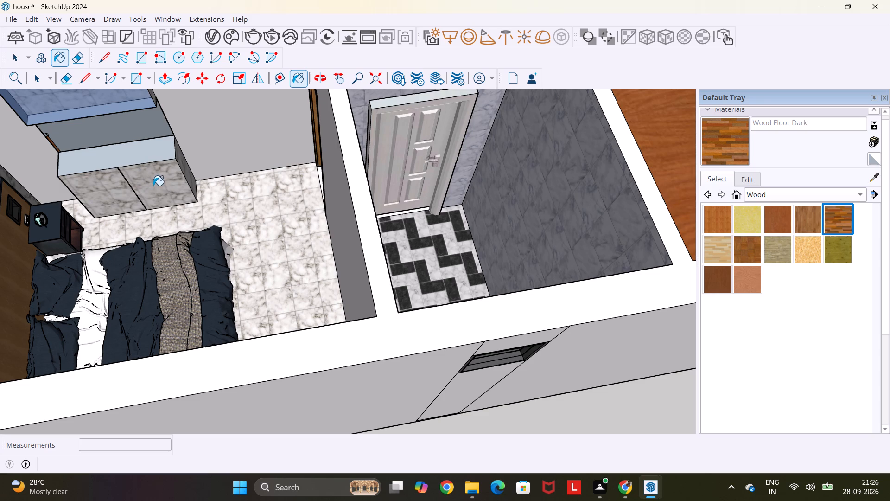
left_click(153, 186)
left_click(82, 193)
middle_click_drag(228, 176, 162, 191)
scroll(196, 148, "up", 5)
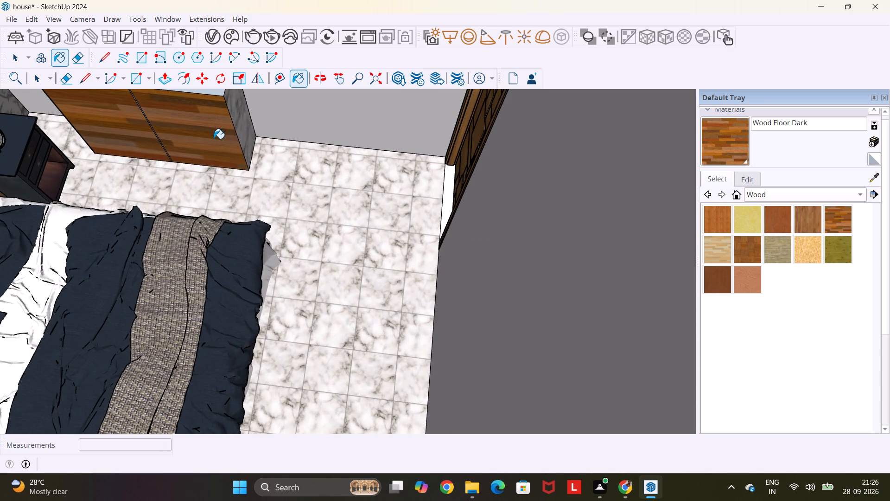
left_click(239, 121)
scroll(238, 120, "down", 10)
left_click(217, 100)
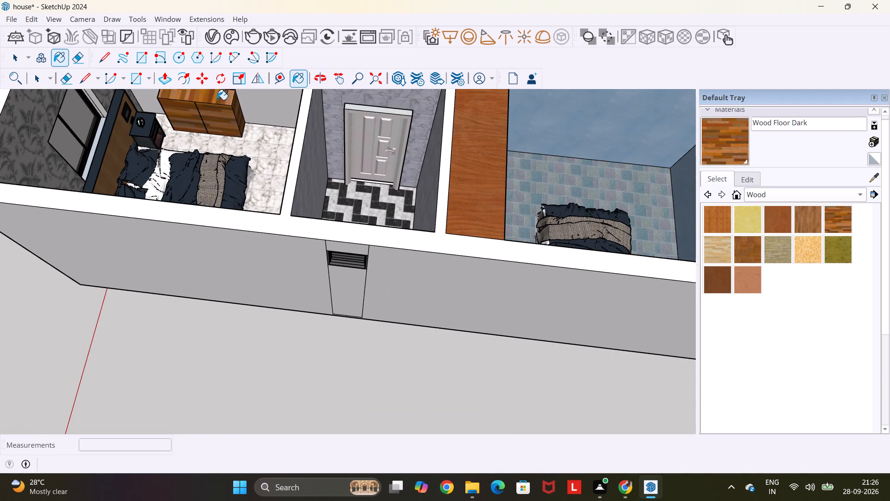
Examine the painted bedroom unit and its surrounding rooms, ending close to the niche and lower cabinet.
scroll(217, 100, "down", 4)
middle_click_drag(243, 121, 240, 222, "shift")
scroll(240, 222, "up", 3)
scroll(197, 184, "up", 5)
middle_click_drag(219, 196, 235, 135)
scroll(219, 196, "up", 1)
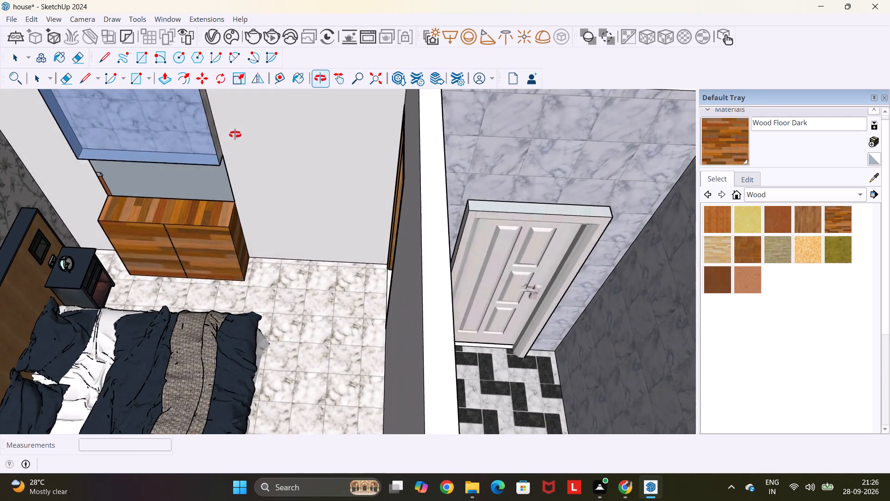
middle_click_drag(235, 135, 0, 175)
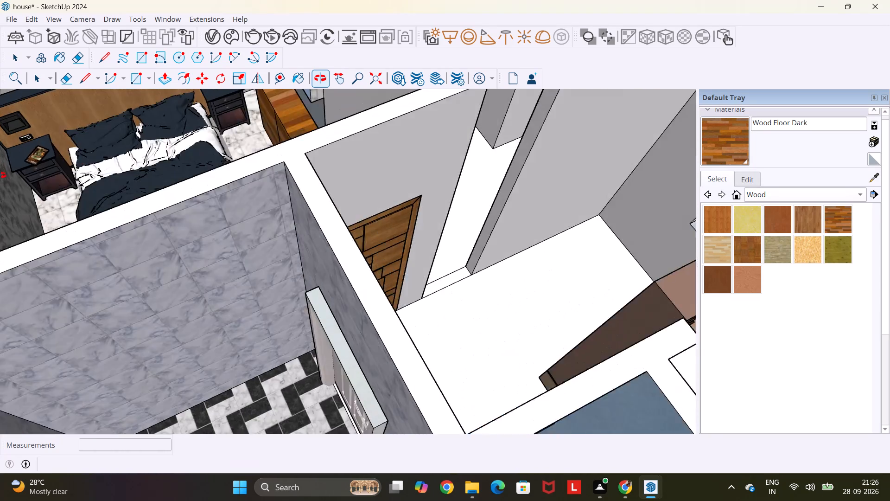
middle_click_drag(0, 175, 2, 180)
scroll(31, 185, "down", 7)
middle_click_drag(422, 108, 372, 142)
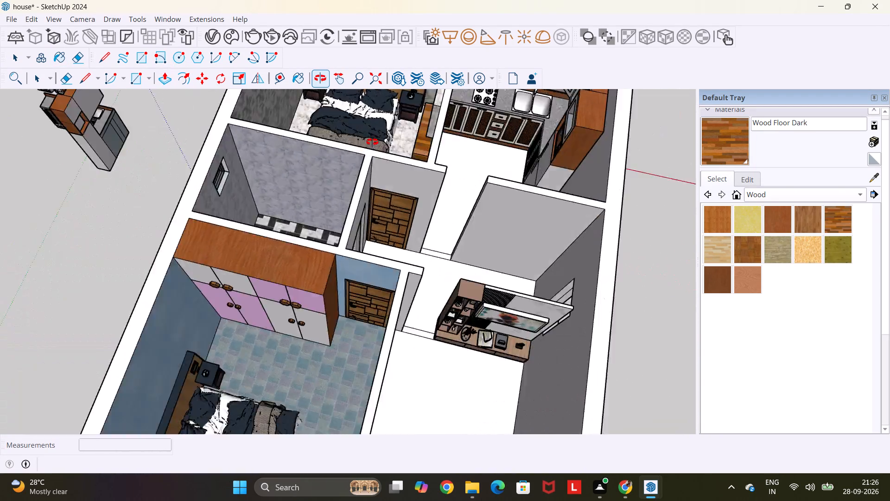
middle_click_drag(372, 142, 745, 90)
scroll(705, 83, "up", 2)
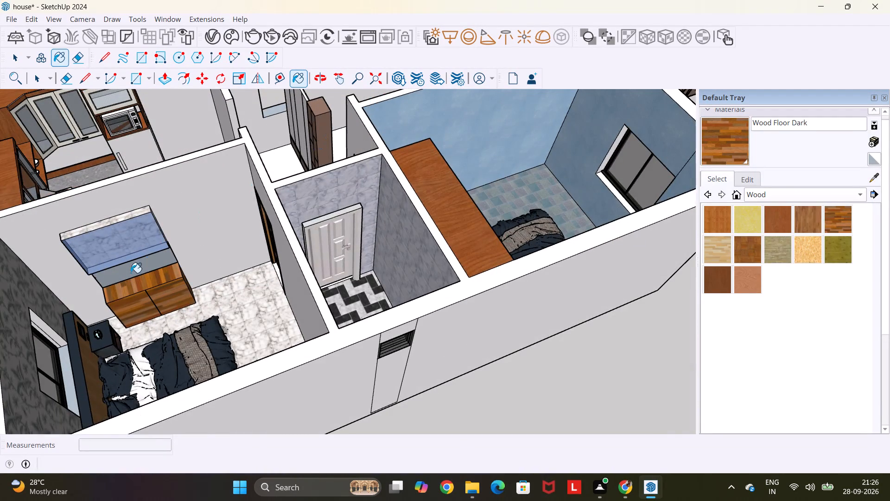
scroll(121, 277, "up", 5)
middle_click_drag(114, 276, 122, 252)
scroll(130, 248, "up", 1)
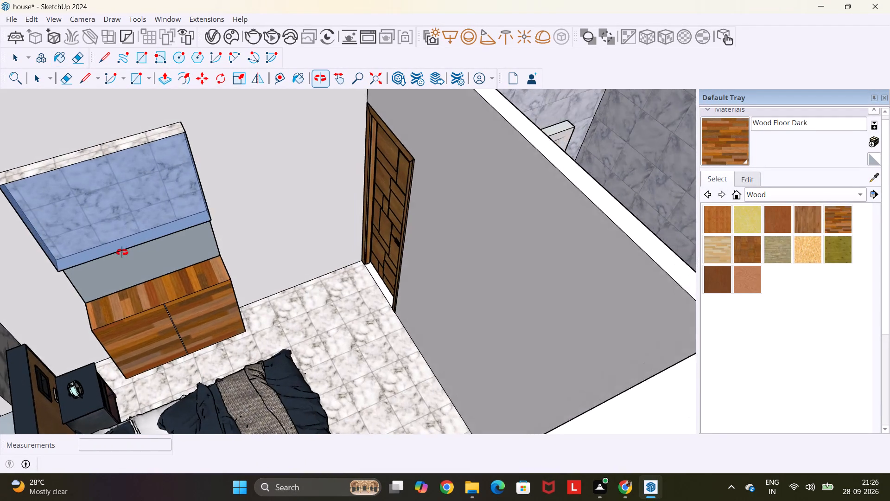
middle_click_drag(122, 252, 115, 255)
scroll(62, 266, "up", 10)
middle_click_drag(109, 283, 33, 292)
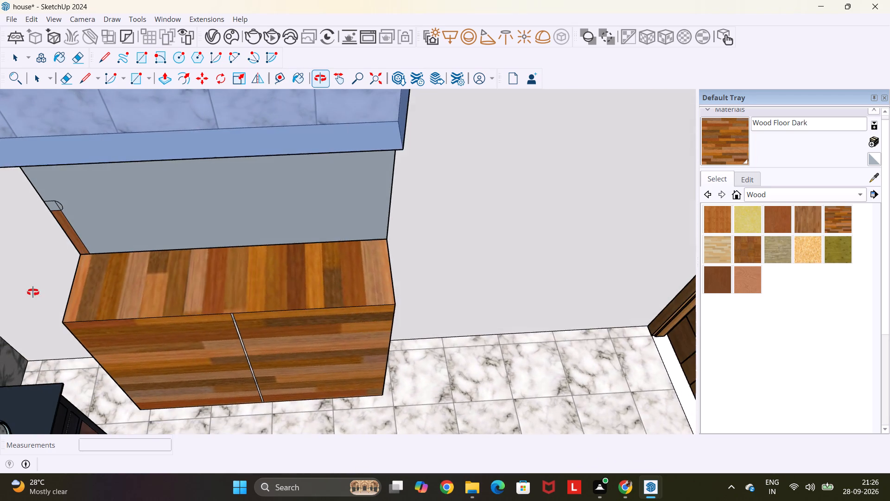
middle_click_drag(33, 292, 0, 276)
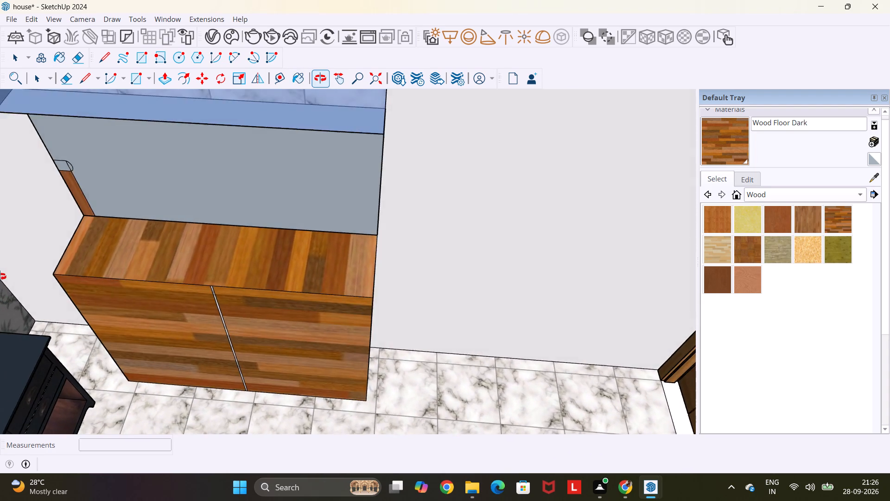
Examine the whole house model from several sides, looking into the furnished rooms from above.
middle_click_drag(0, 276, 497, 285)
scroll(497, 285, "down", 18)
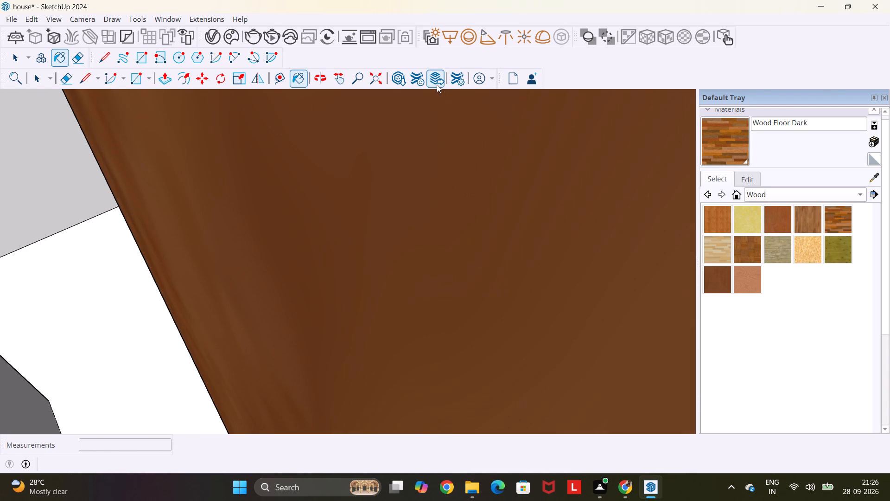
left_click(379, 84)
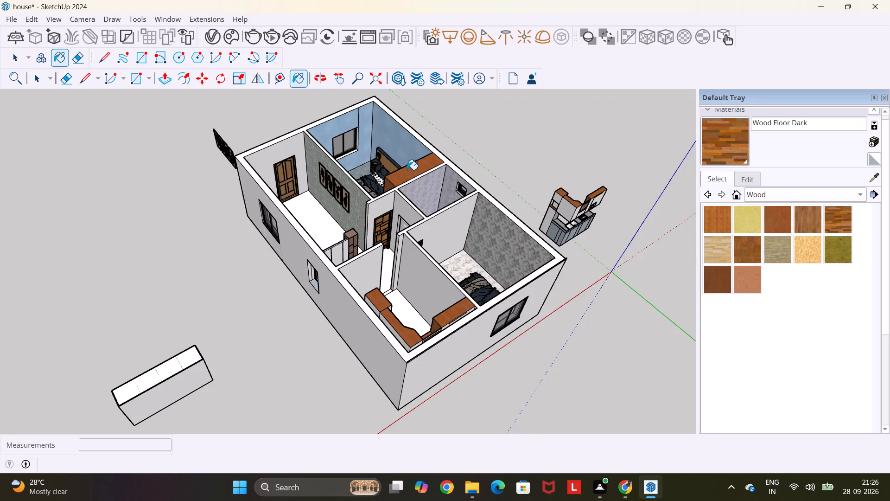
middle_click_drag(461, 279, 418, 286)
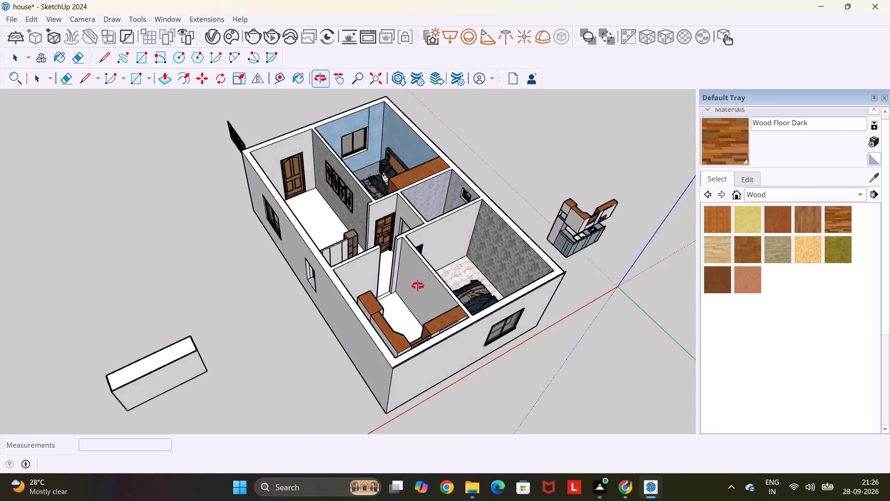
middle_click_drag(418, 286, 501, 343)
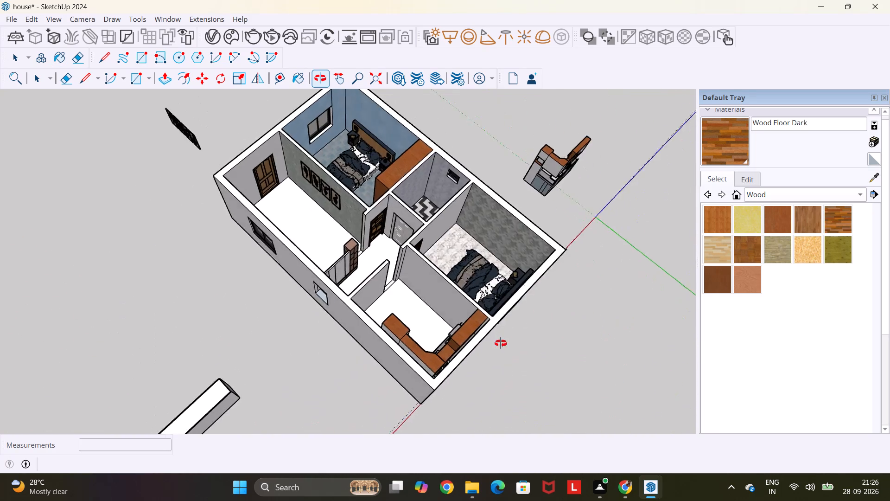
middle_click_drag(501, 343, 700, 273)
middle_click_drag(316, 190, 404, 218)
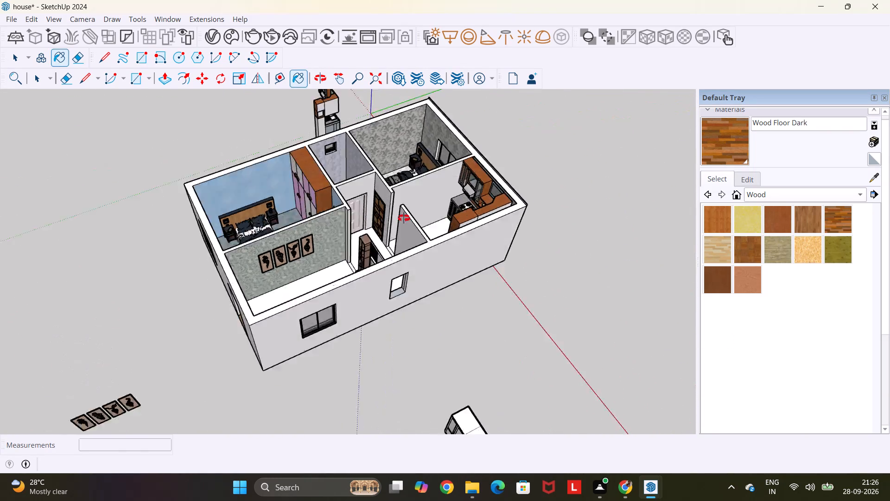
middle_click_drag(404, 218, 666, 212)
middle_click_drag(248, 149, 553, 131)
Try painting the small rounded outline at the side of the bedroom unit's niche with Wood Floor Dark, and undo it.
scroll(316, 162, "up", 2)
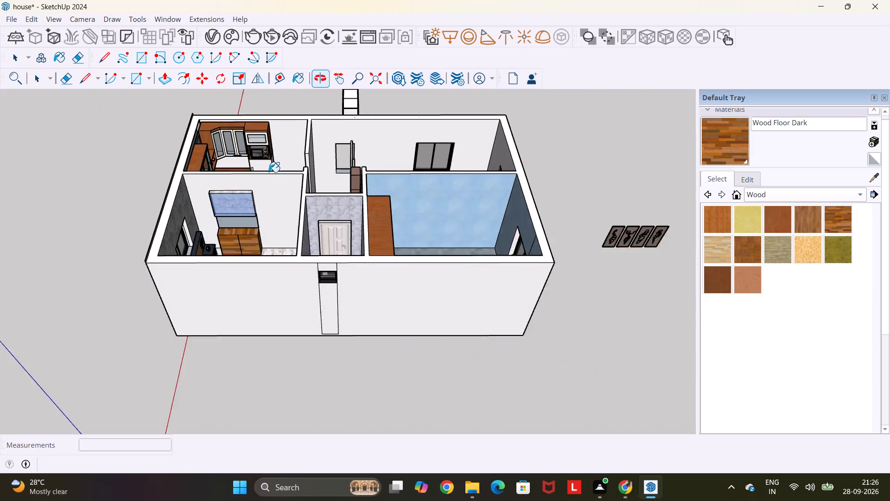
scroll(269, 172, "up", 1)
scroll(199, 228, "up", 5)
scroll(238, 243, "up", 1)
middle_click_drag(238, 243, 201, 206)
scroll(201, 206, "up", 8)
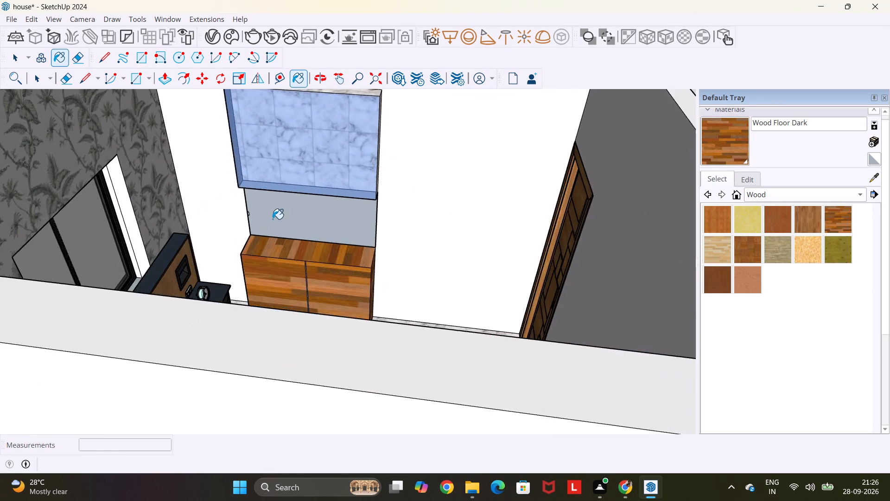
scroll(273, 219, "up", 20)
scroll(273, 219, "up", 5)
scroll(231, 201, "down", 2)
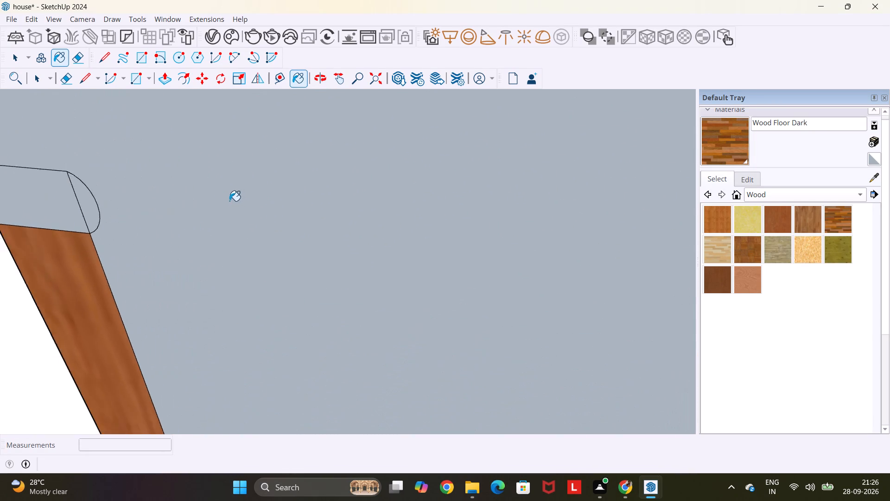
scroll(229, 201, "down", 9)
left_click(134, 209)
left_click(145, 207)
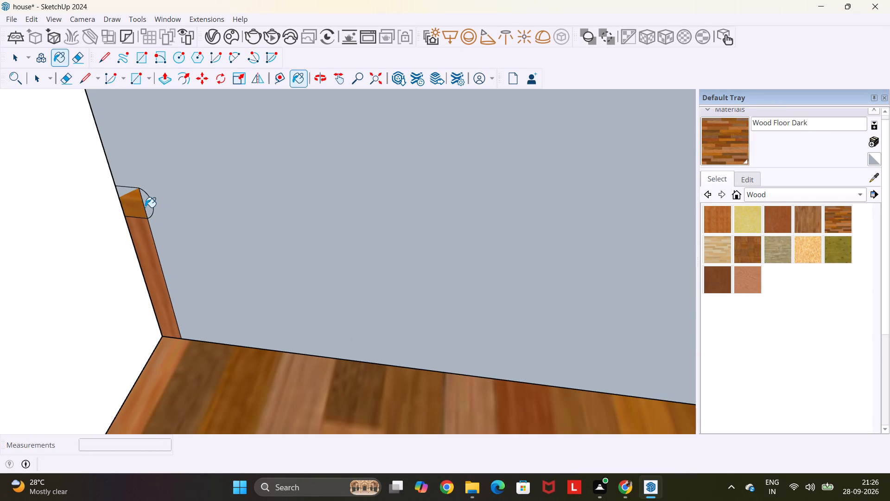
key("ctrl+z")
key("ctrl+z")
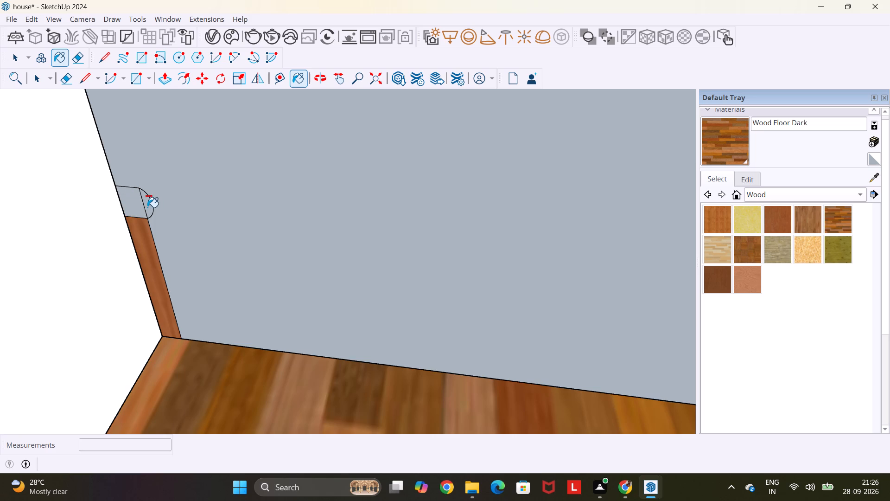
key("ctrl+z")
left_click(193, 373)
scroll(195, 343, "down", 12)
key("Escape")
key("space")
Erase the edges of the small rounded outline on the niche's back panel, including its leftover curve segments.
scroll(188, 283, "up", 6)
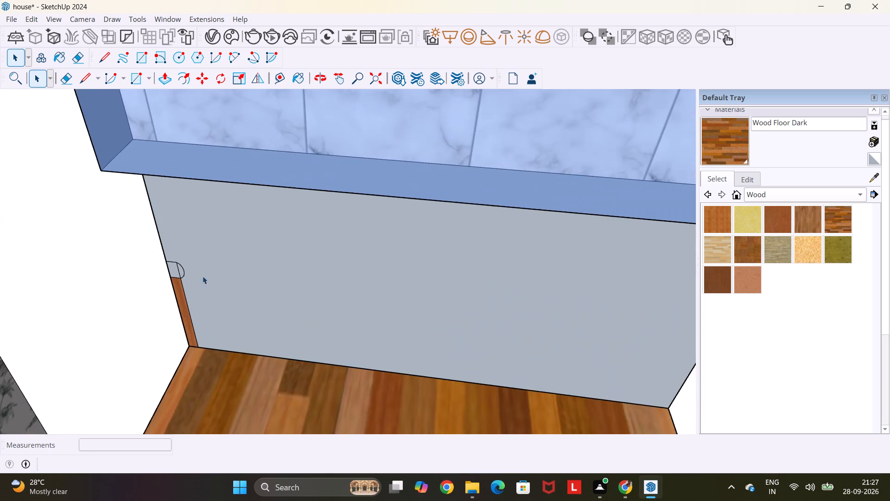
scroll(203, 276, "up", 5)
key("e")
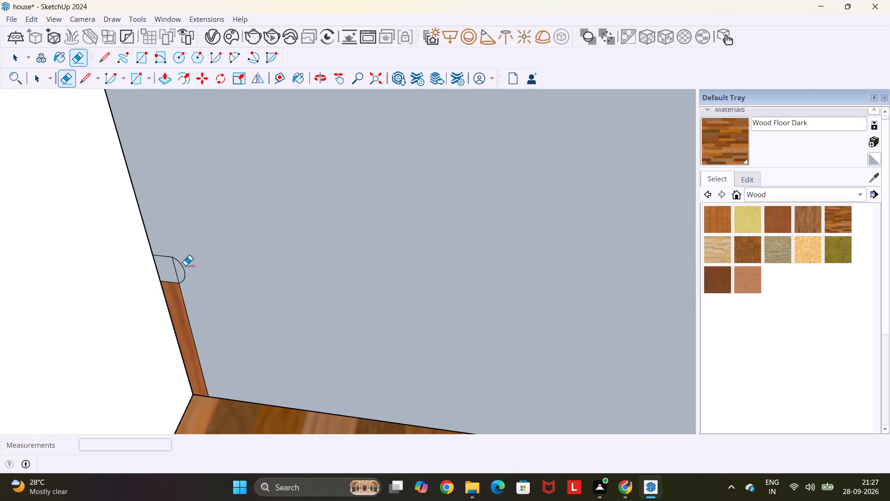
left_click(185, 265)
left_click_drag(184, 249, 178, 300)
left_click(186, 275)
left_click(183, 270)
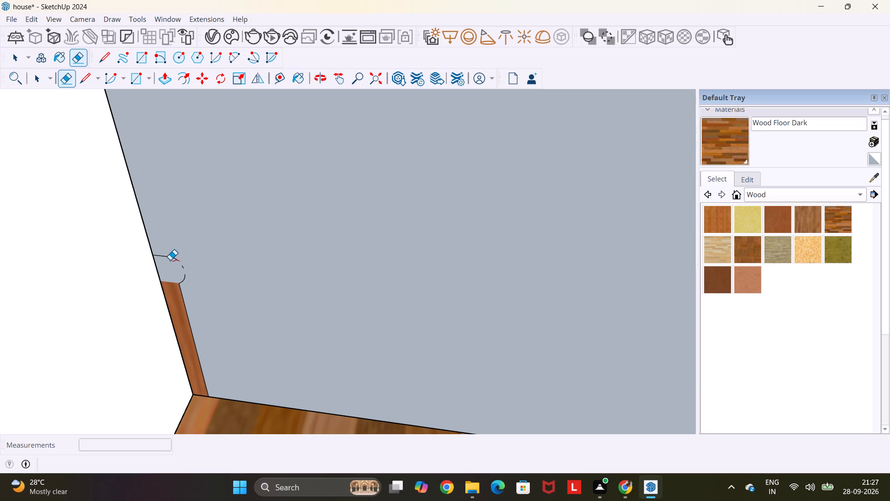
left_click(170, 260)
left_click(170, 256)
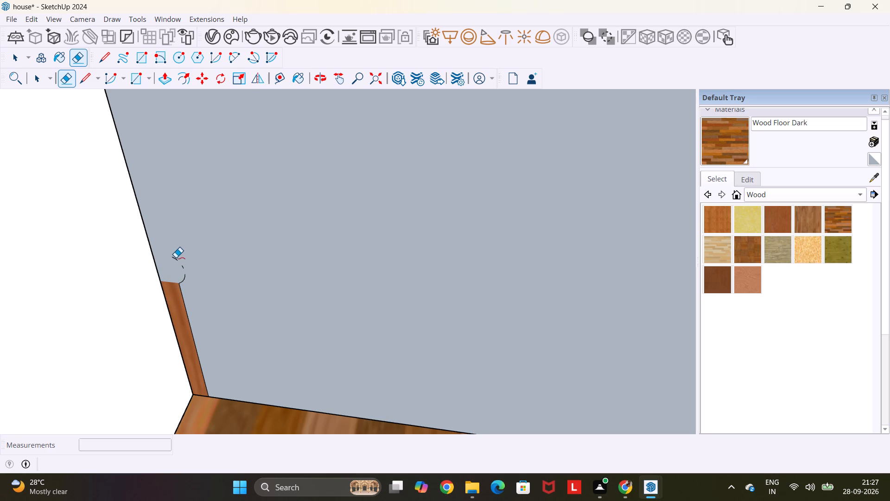
left_click(175, 258)
left_click(182, 263)
left_click(183, 266)
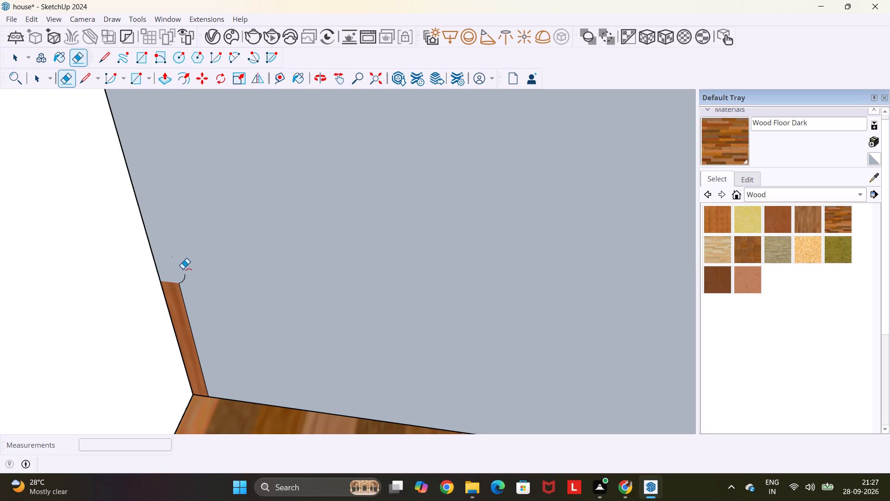
left_click(184, 274)
left_click(185, 277)
left_click(184, 281)
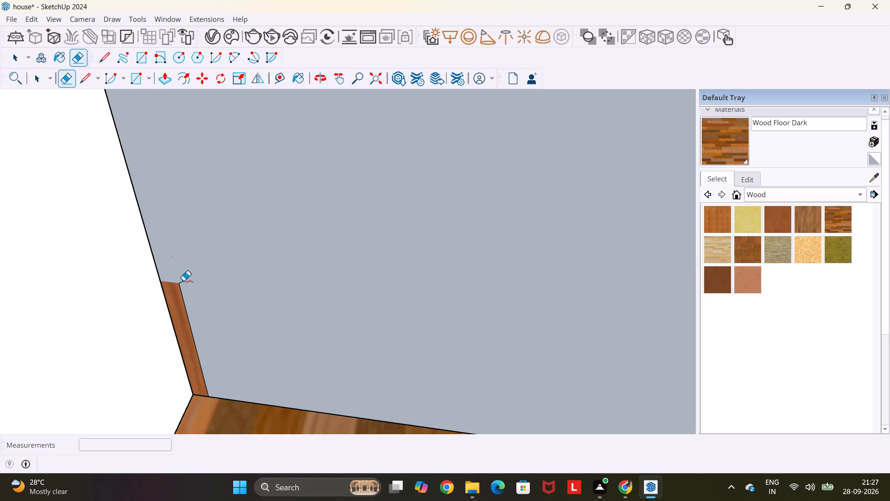
left_click(182, 281)
left_click(181, 281)
Erase the vertical edge separating the narrow wooden strip from the niche's back panel.
double_click(181, 282)
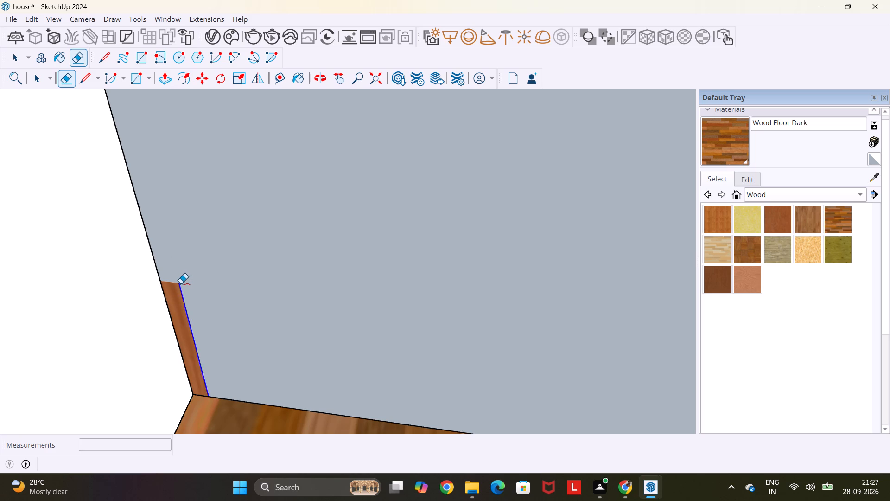
left_click(179, 287)
key("Escape")
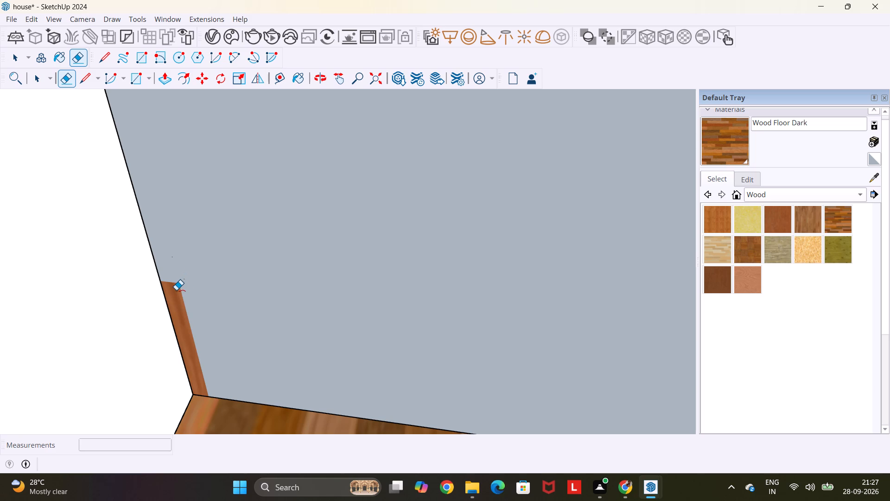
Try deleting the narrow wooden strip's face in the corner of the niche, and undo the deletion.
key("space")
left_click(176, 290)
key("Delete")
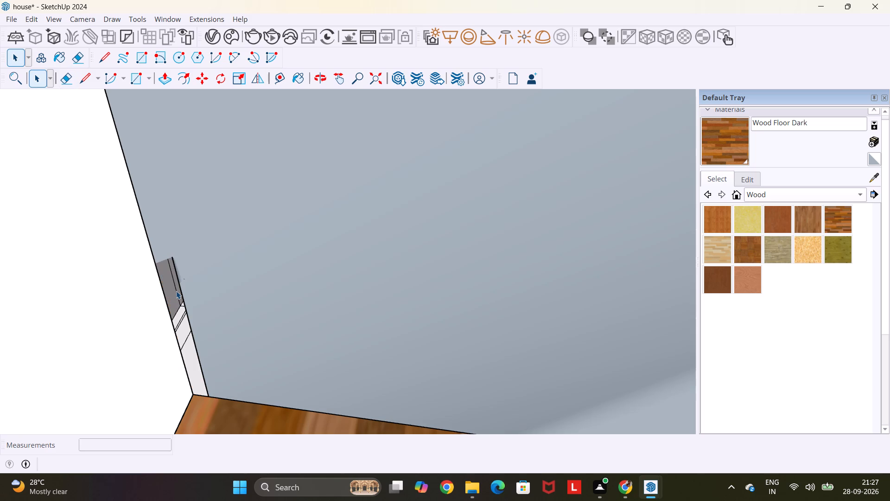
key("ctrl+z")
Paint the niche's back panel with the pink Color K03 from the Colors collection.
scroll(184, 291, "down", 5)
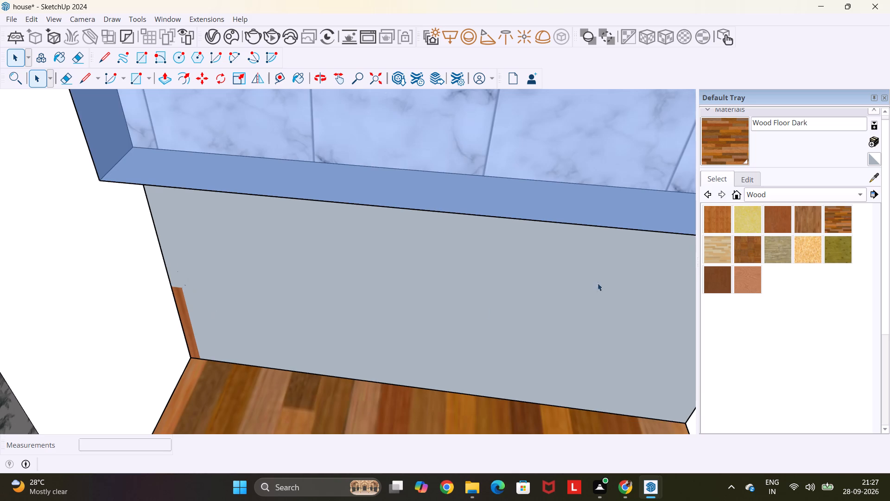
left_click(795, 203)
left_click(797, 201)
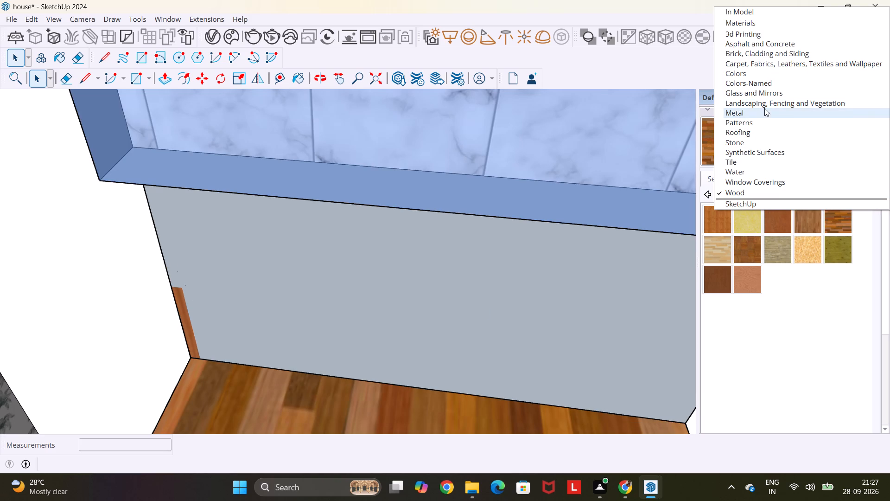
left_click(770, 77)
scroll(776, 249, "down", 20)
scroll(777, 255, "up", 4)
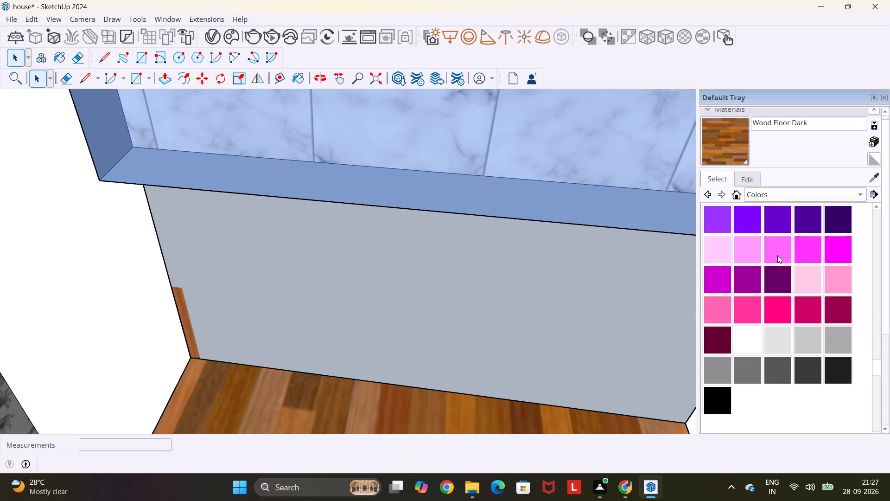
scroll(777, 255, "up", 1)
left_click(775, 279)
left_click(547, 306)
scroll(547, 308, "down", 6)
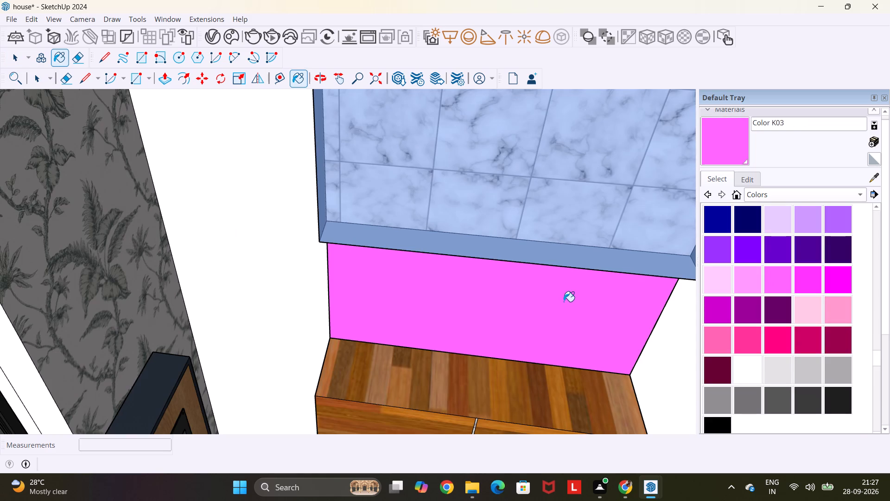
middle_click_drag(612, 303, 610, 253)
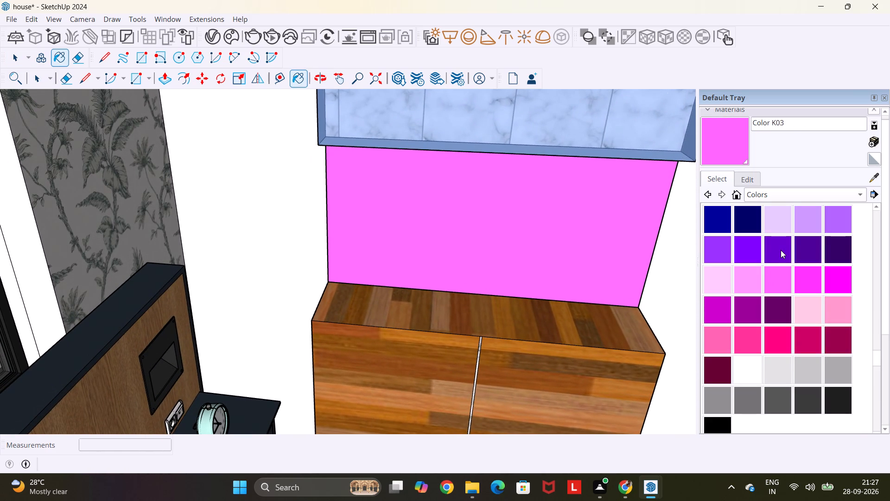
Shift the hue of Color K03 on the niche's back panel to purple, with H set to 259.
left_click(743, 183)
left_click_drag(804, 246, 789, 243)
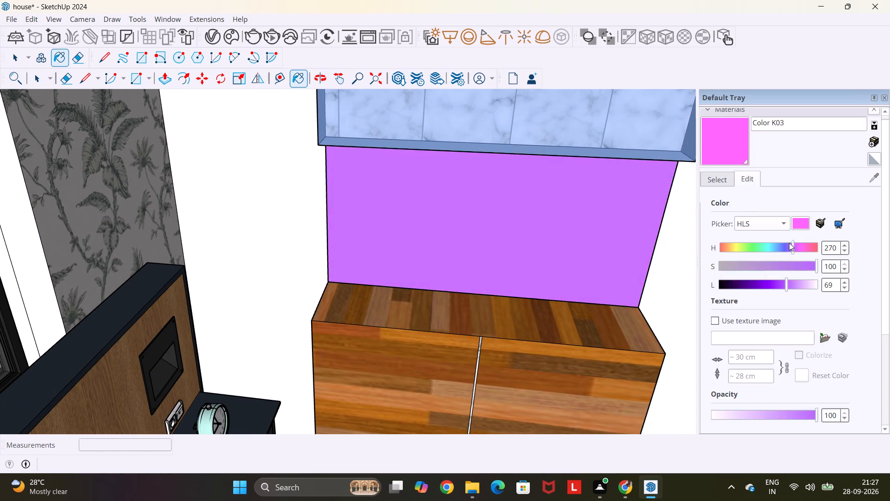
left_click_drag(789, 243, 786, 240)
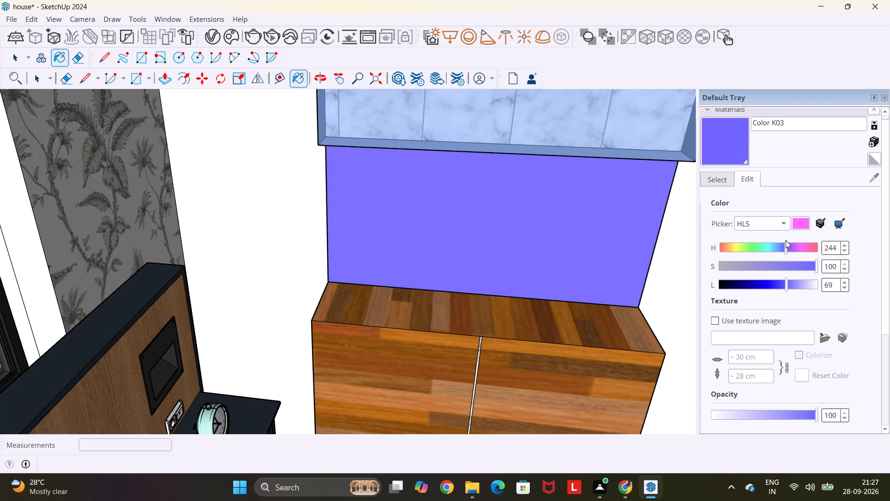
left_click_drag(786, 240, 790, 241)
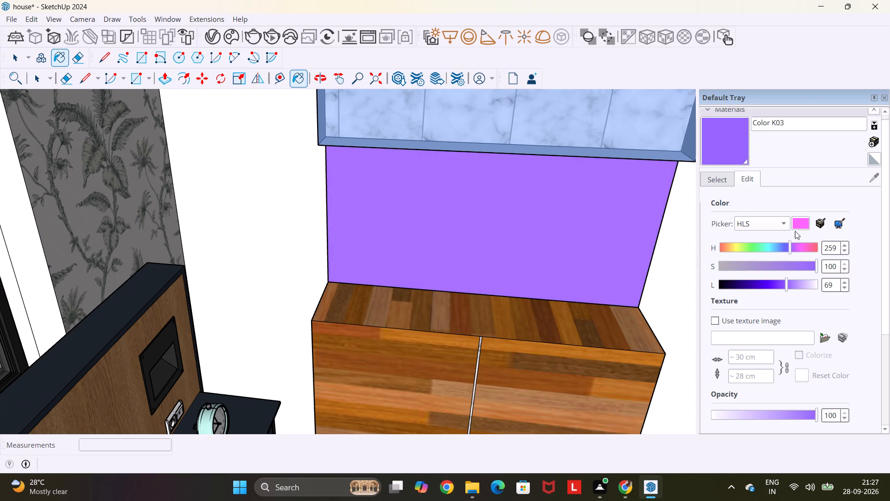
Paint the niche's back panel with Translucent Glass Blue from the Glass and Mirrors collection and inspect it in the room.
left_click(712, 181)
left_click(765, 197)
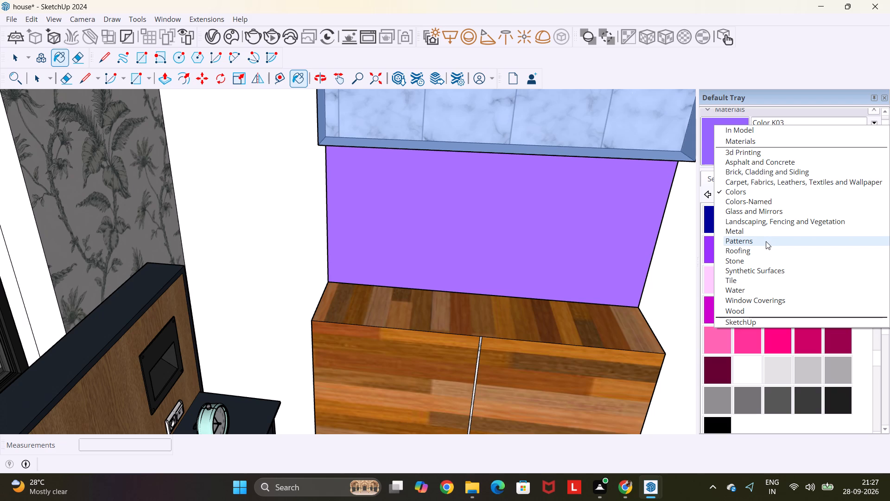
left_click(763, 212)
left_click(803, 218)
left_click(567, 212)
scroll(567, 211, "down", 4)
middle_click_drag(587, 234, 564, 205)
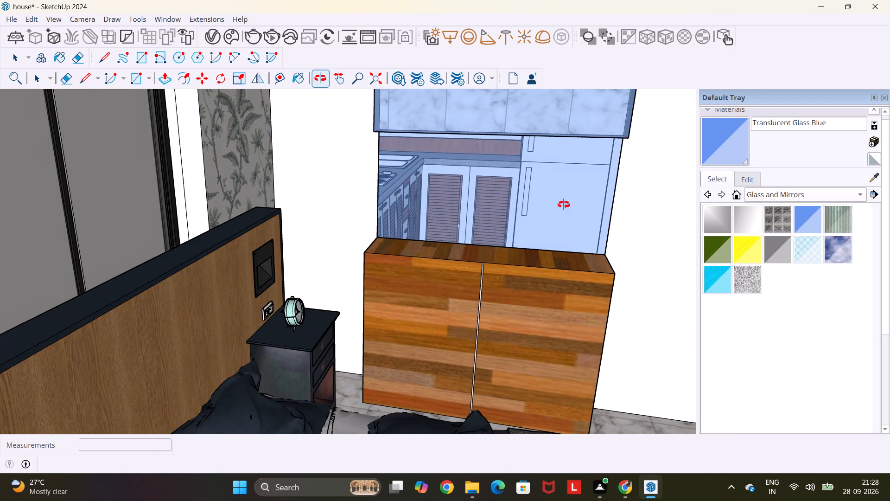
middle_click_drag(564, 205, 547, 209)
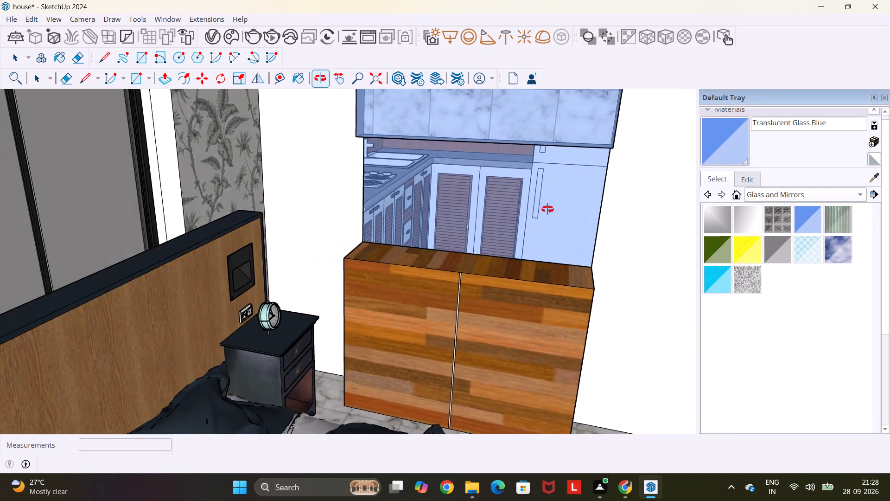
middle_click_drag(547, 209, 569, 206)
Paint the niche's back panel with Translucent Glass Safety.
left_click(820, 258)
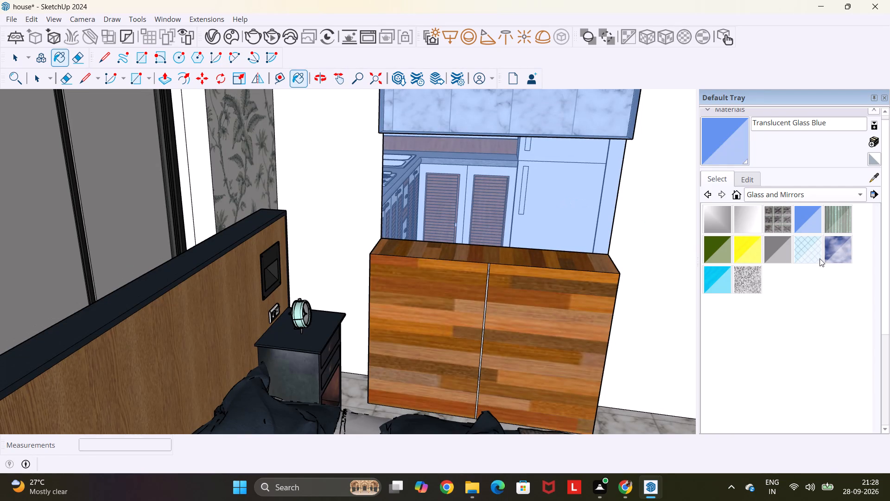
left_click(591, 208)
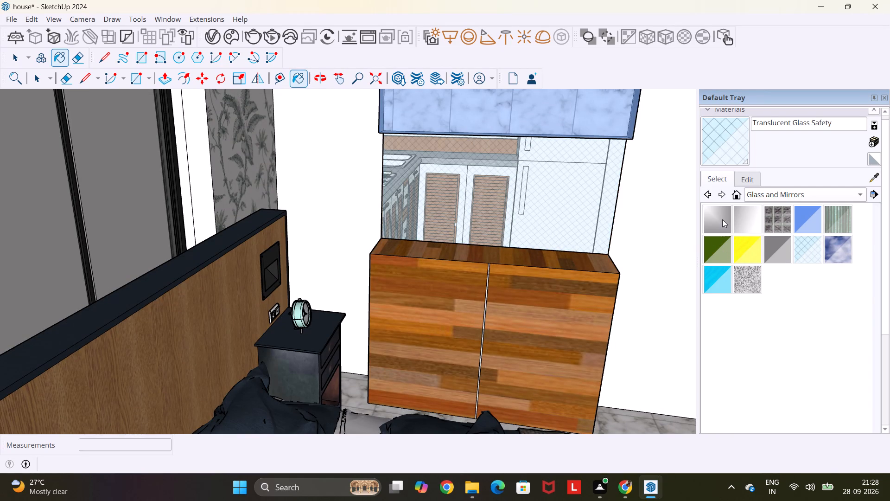
Paint the niche's back panel with Mirror 01.
left_click(722, 219)
left_click(503, 206)
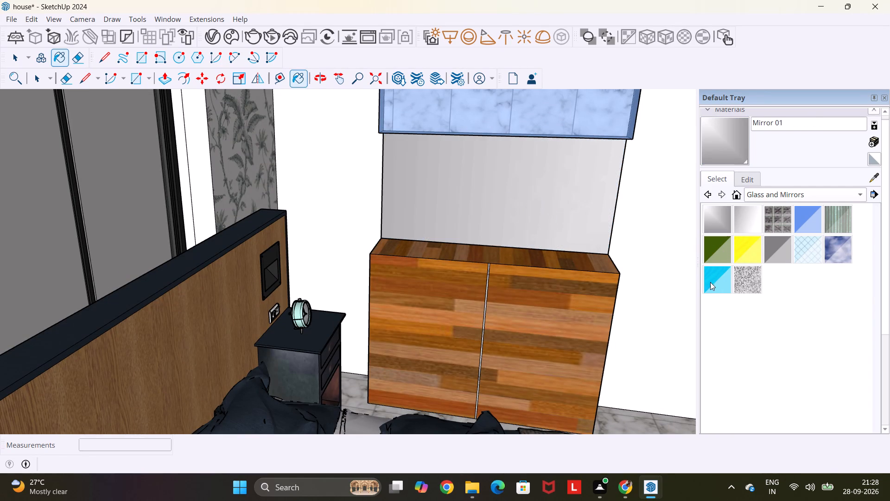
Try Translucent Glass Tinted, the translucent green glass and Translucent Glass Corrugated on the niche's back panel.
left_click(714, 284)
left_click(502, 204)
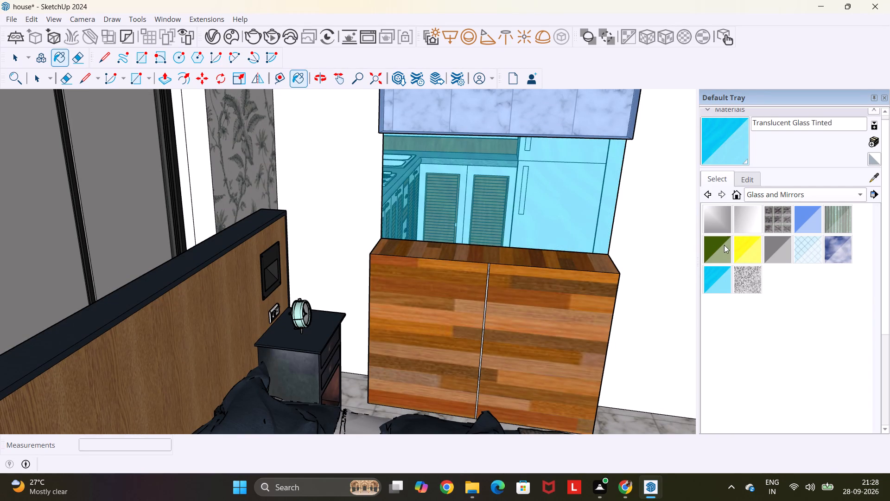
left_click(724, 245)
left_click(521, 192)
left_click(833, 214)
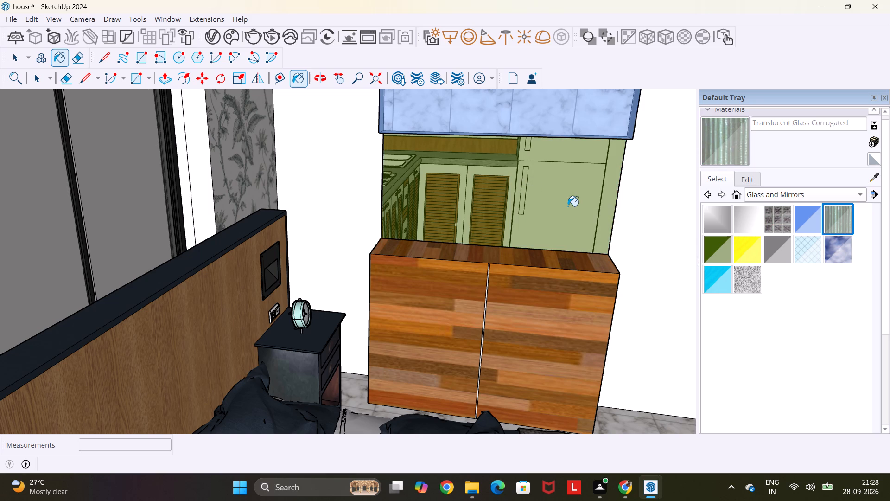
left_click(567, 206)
Undo the wall unit's material trials, door division and niche recess, back to the flush marble front with its three sections.
key("ctrl+z")
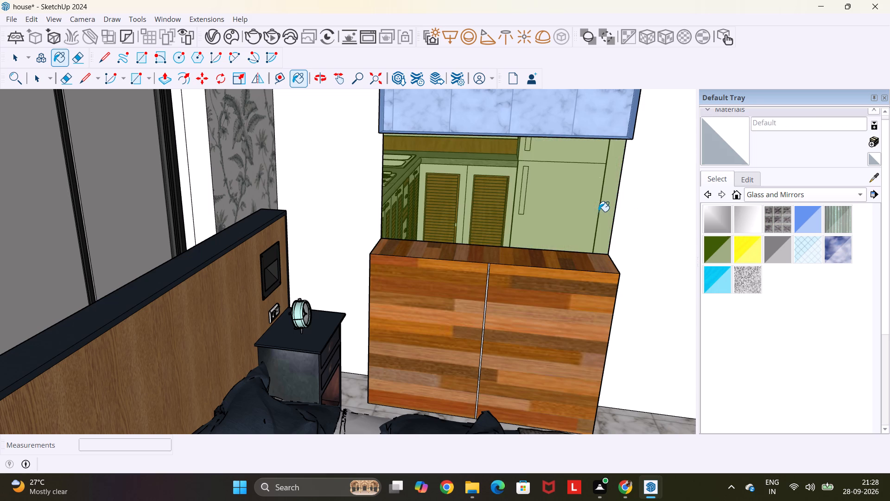
key("ctrl+z")
key("ctrl+z")
key("ctrl+z")
key("ctrl+z")
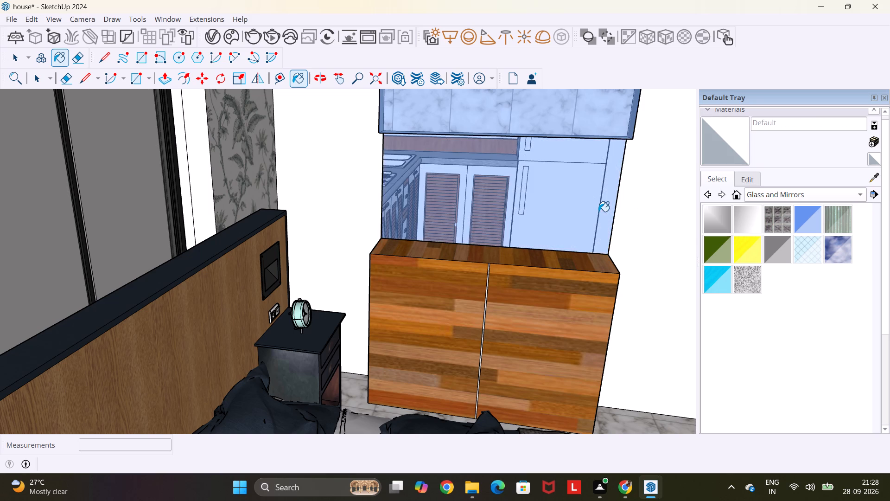
key("ctrl+z")
key("ctrl+z")
key("ctrl+z")
key("ctrl+z")
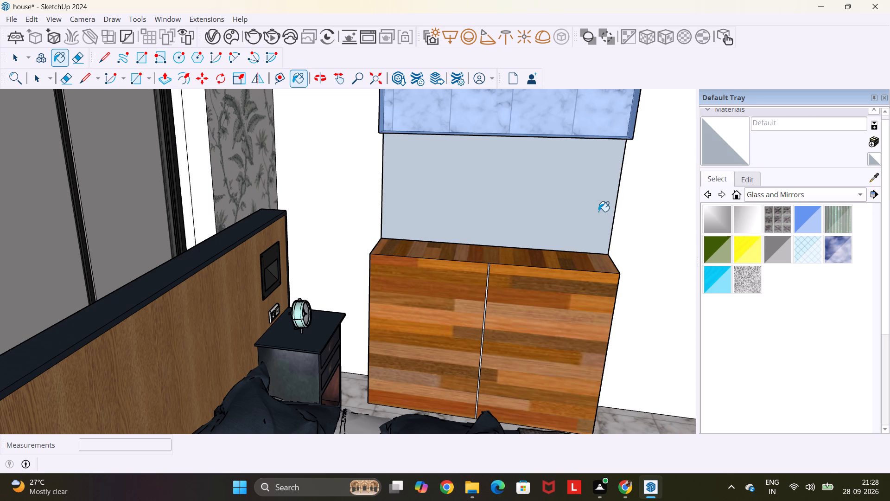
key("ctrl+z")
key("ctrl+z")
key("ctrl+z")
key("ctrl+z")
key("ctrl+z")
key("ctrl+z")
key("ctrl+z")
key("ctrl+z")
key("ctrl+z")
key("ctrl+z")
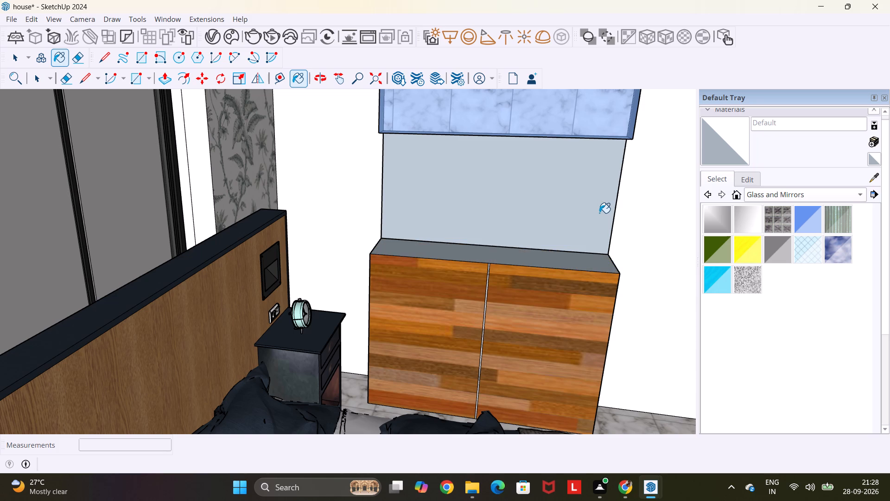
key("ctrl+z")
key("ctrl+z")
key("ctrl+z")
key("ctrl+z")
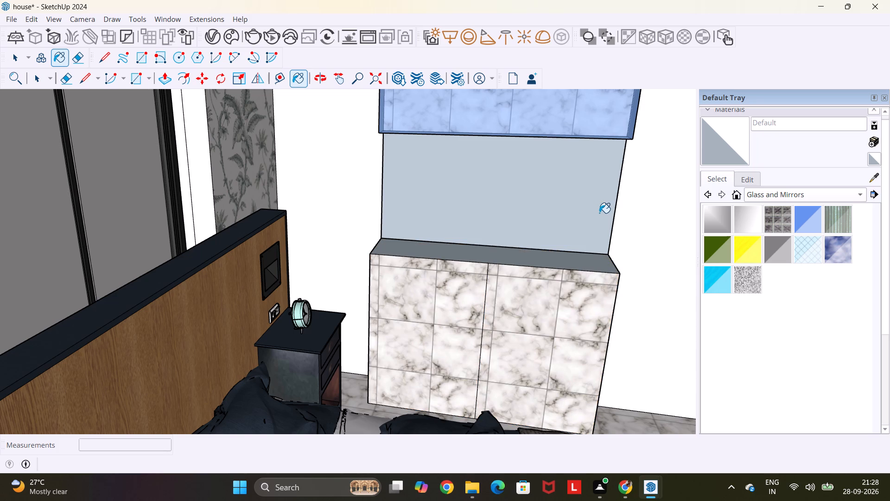
key("ctrl+z")
key("ctrl+z")
key("ctrl+z")
key("ctrl+z")
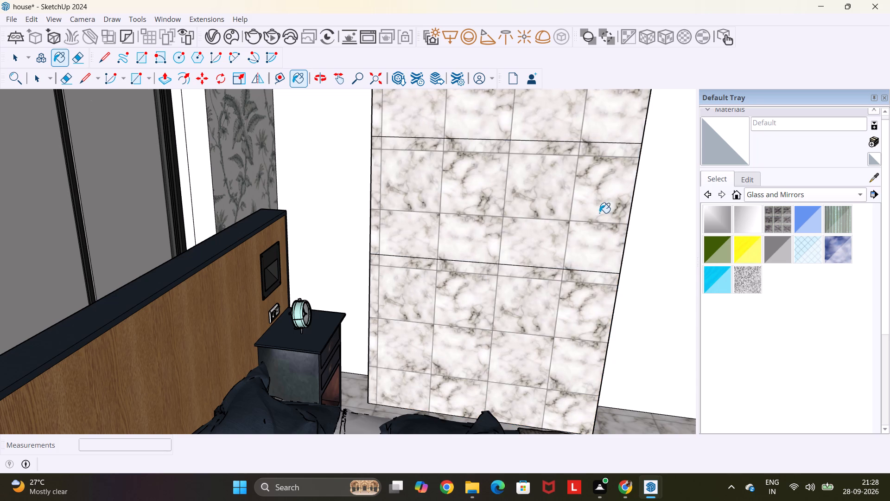
Push the middle section of the bedroom wall unit's marble front inward about 11 5/16" to form the niche.
middle_click_drag(639, 218, 488, 221)
key("space")
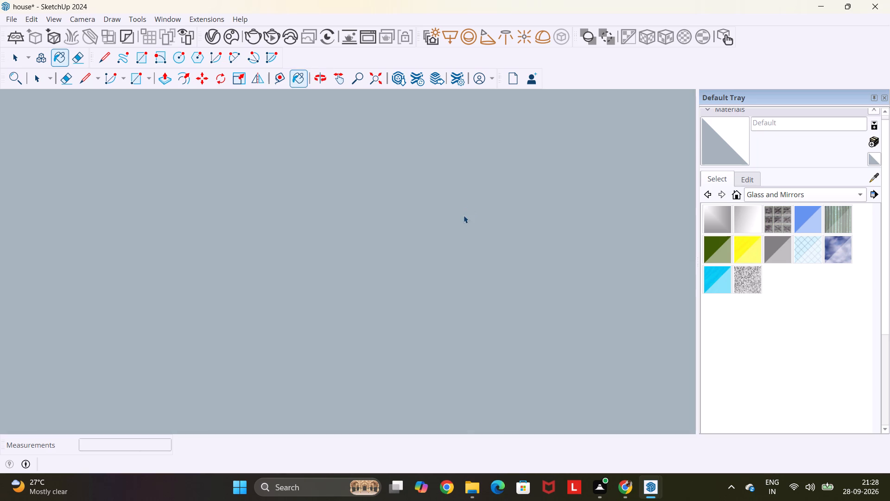
left_click(367, 74)
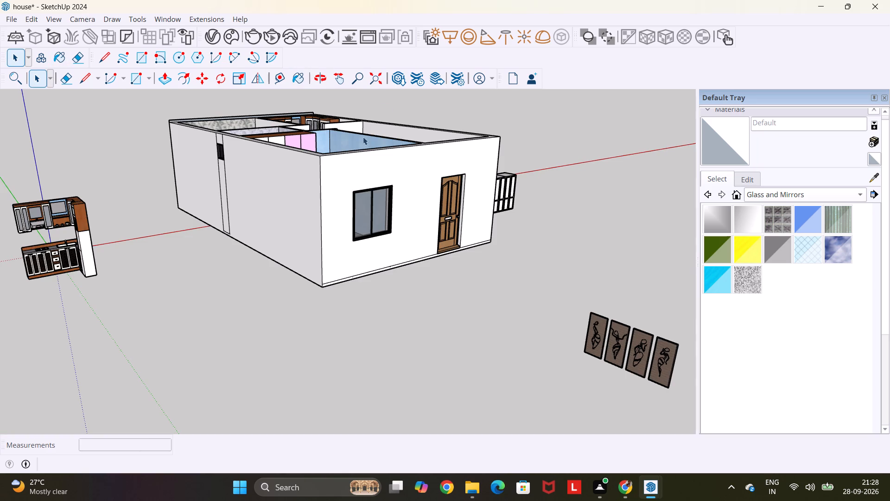
middle_click_drag(311, 142, 571, 254)
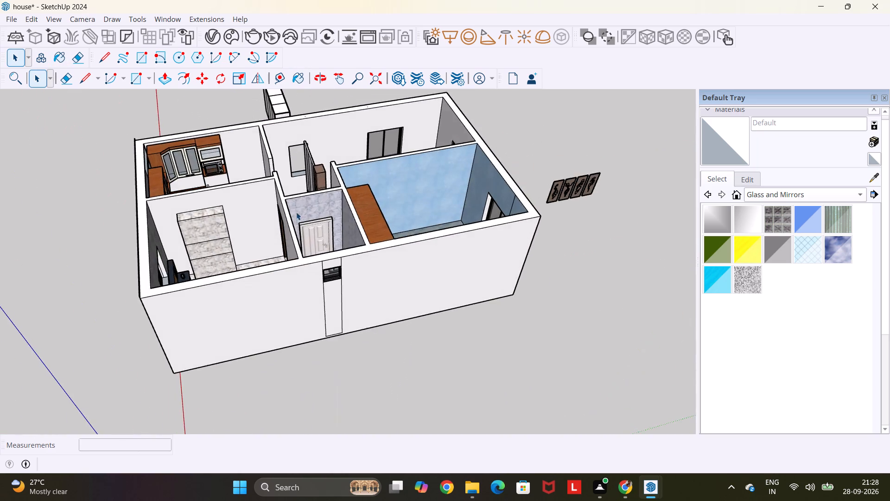
scroll(292, 214, "up", 9)
middle_click_drag(205, 267, 140, 231)
scroll(140, 231, "up", 6)
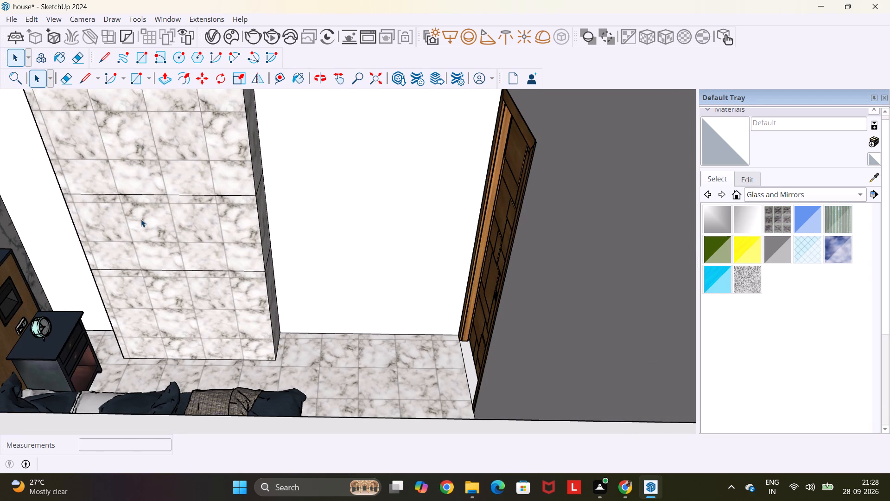
key("p")
left_click(196, 243)
scroll(266, 239, "up", 2)
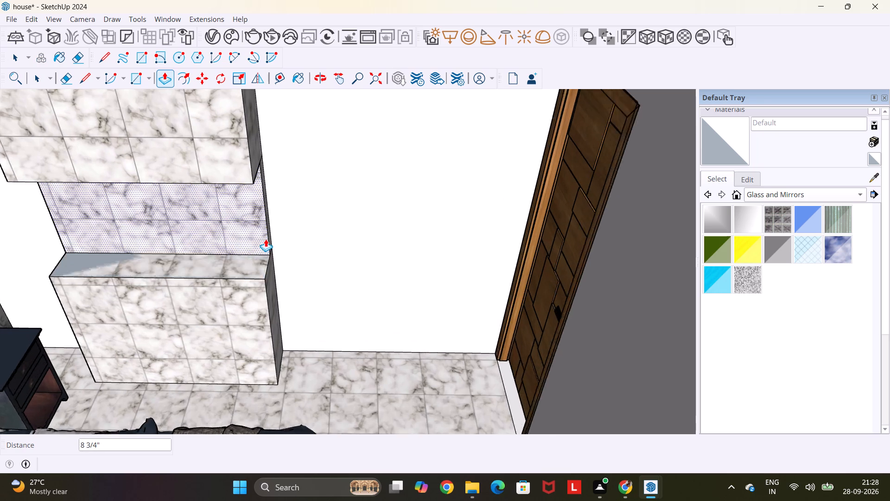
scroll(266, 239, "up", 2)
middle_click_drag(268, 236, 178, 260)
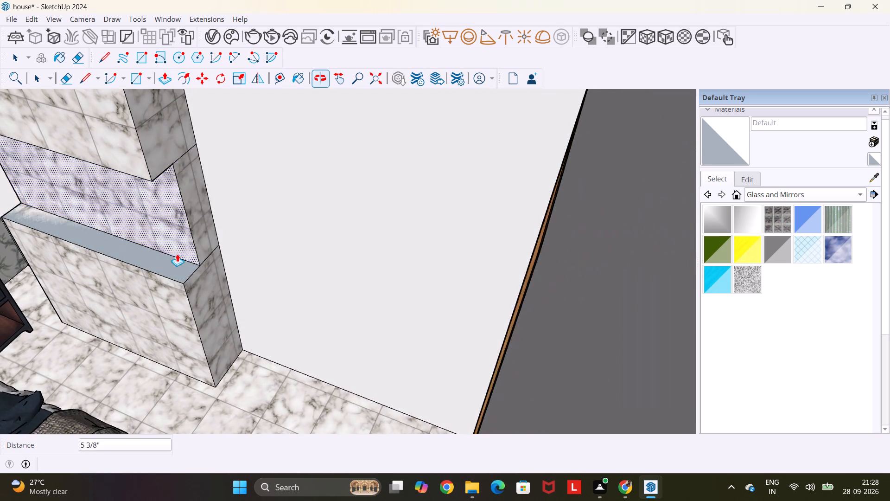
scroll(177, 245, "up", 1)
left_click(185, 231)
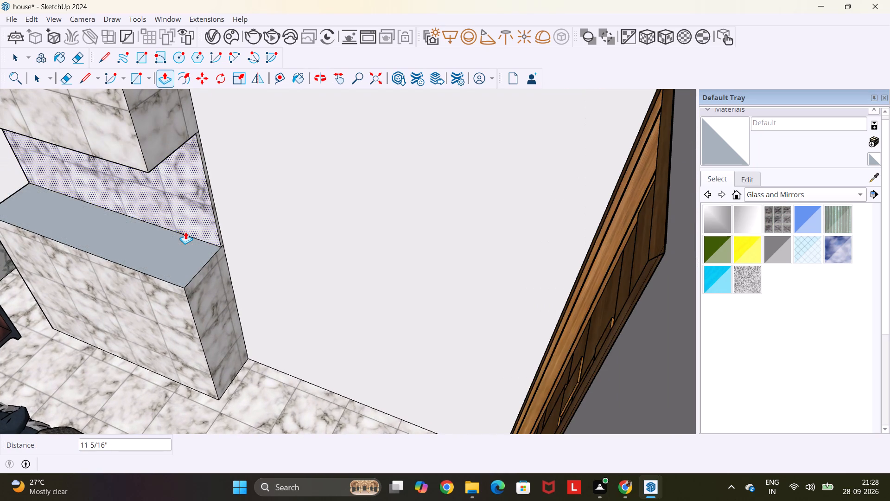
Paint the niche's back panel and the upper cabinet's front with Translucent Glass Blue.
left_click(813, 211)
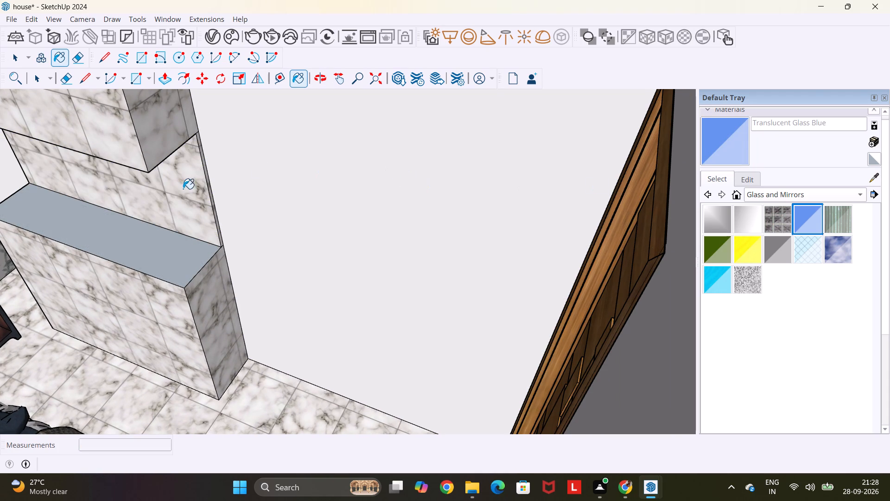
left_click(183, 189)
left_click(87, 133)
Copy the lower cabinet's vertical front edge across its 4' width with a /2 division to split the front into two doors.
middle_click_drag(125, 221, 322, 165)
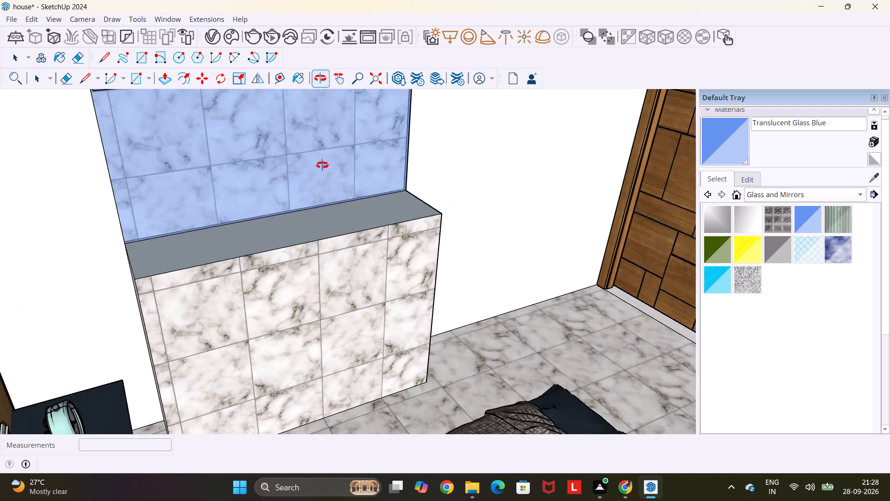
middle_click_drag(322, 165, 287, 218)
scroll(287, 217, "down", 1)
scroll(675, 225, "down", 2)
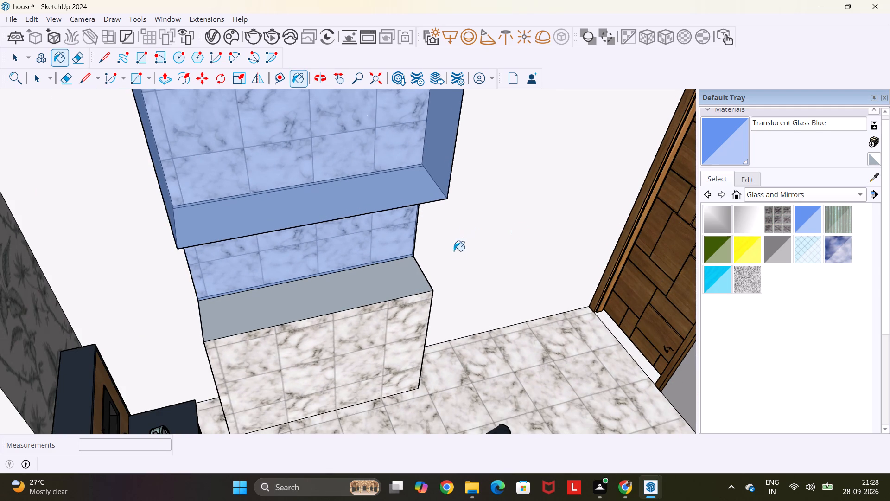
middle_click_drag(461, 301, 441, 227)
key("space")
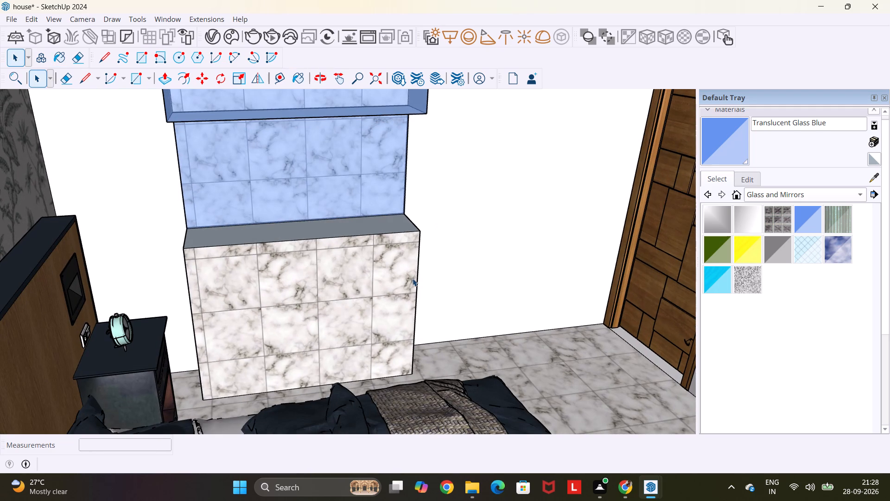
left_click(417, 277)
key("m")
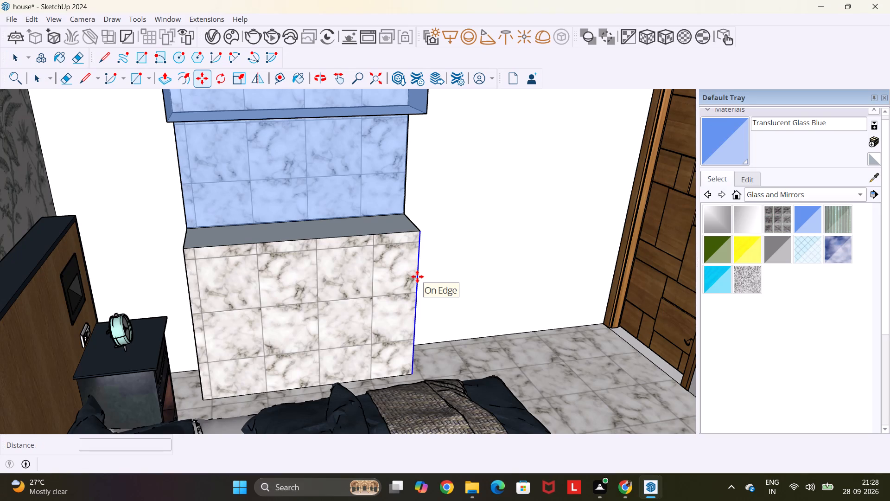
left_click(418, 274)
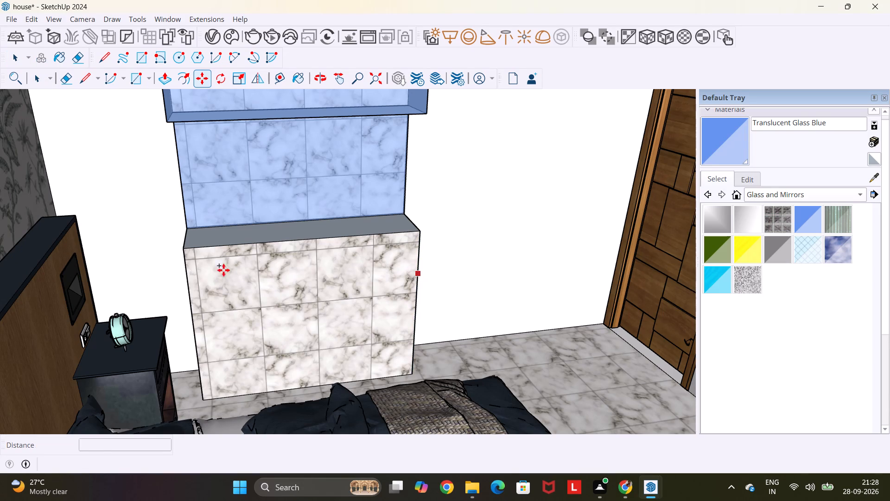
left_click(189, 296)
type("/2")
key("Return")
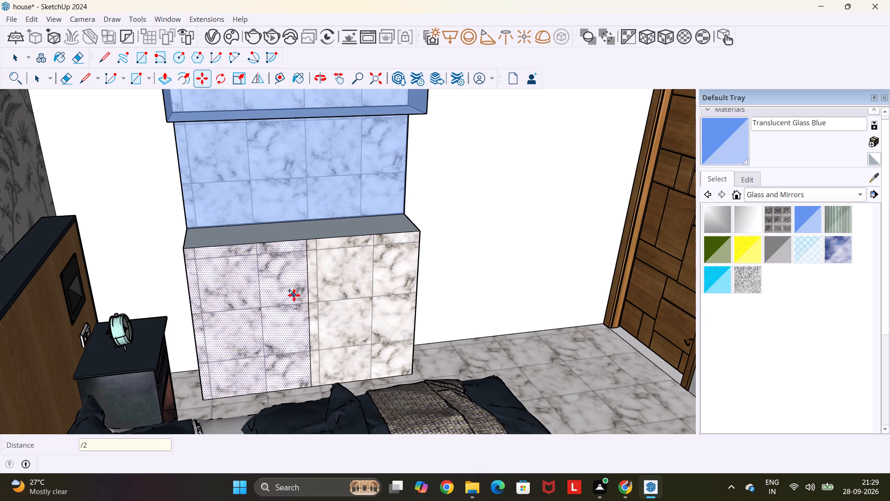
Copy the centre dividing line of the lower cabinet 0.3" sideways to form the gap between the doors.
left_click(309, 291)
type("0.3\"")
key("Return")
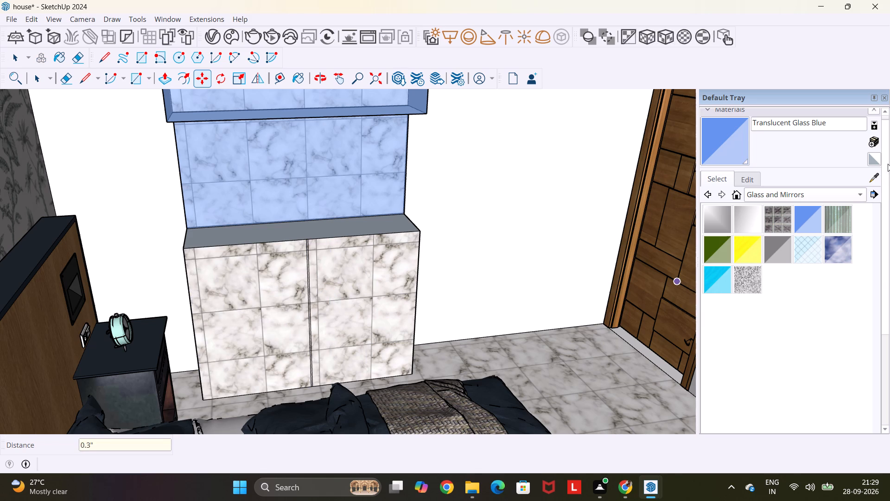
Paint both lower cabinet doors and the cabinet top with Wood Floor Dark from the Wood collection.
left_click(864, 195)
left_click(791, 286)
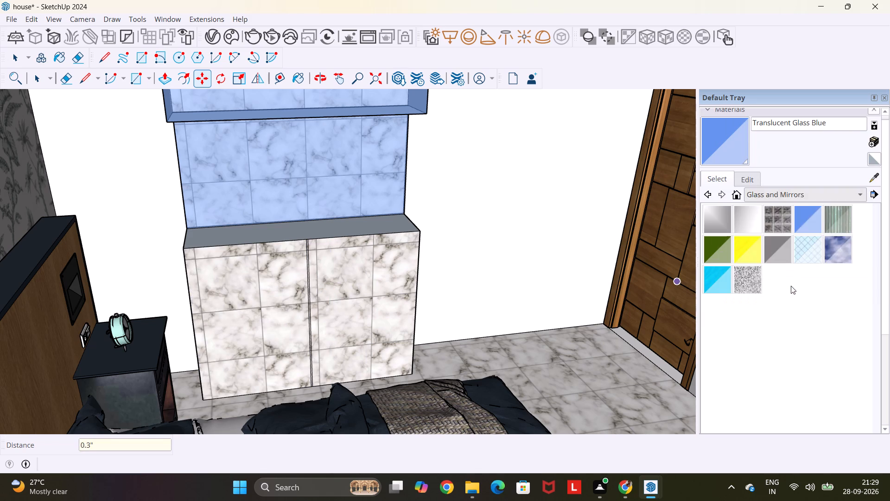
left_click(846, 220)
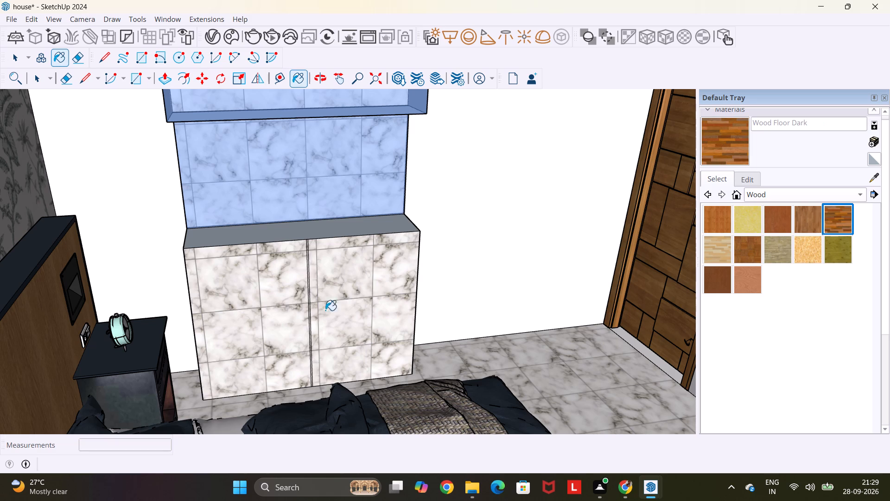
left_click(341, 294)
left_click(247, 283)
left_click(273, 231)
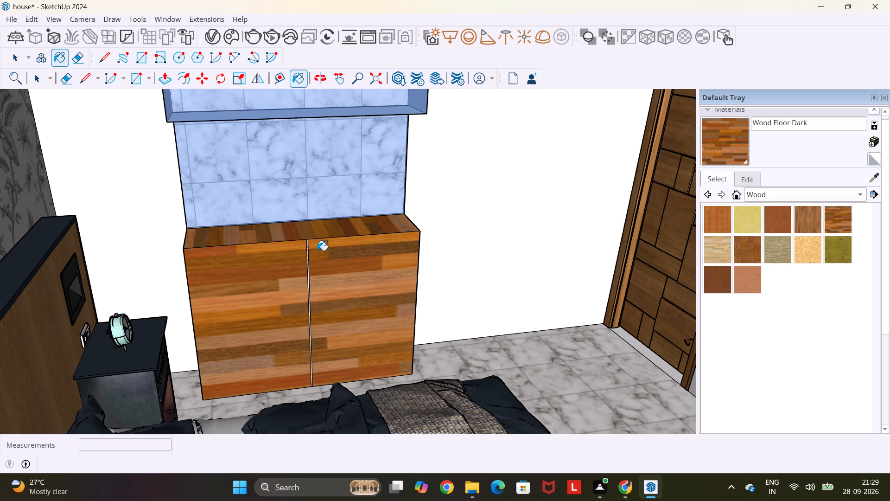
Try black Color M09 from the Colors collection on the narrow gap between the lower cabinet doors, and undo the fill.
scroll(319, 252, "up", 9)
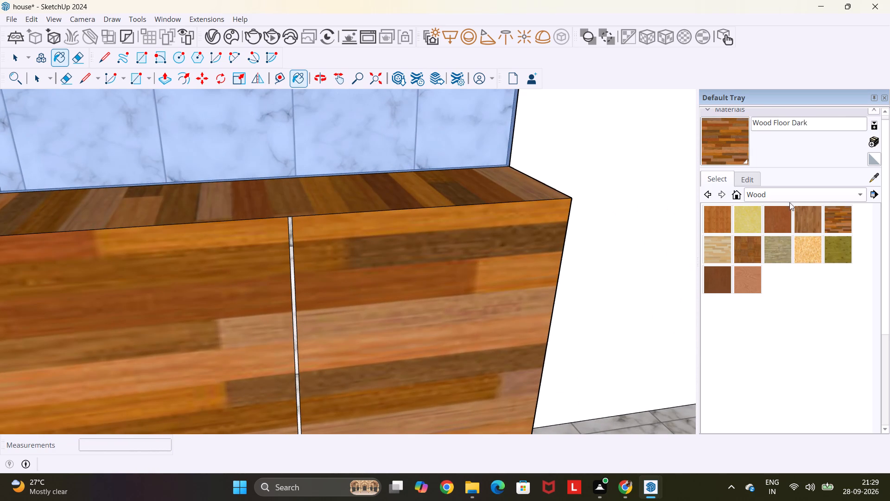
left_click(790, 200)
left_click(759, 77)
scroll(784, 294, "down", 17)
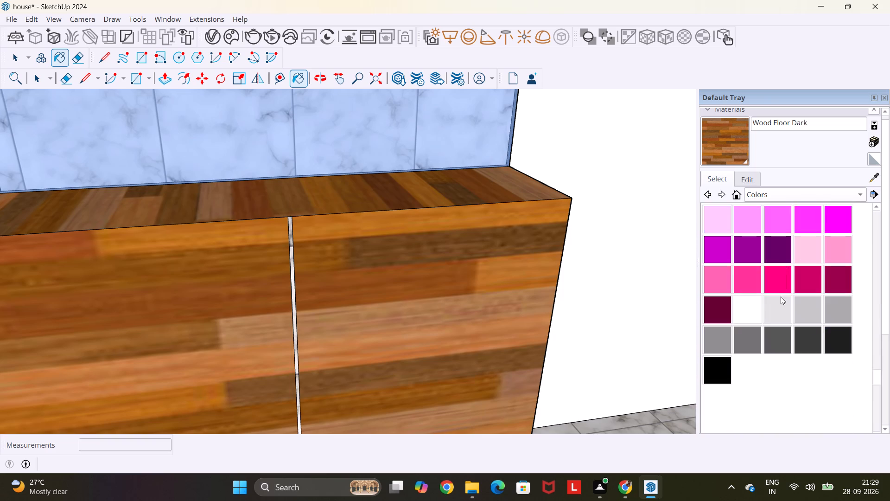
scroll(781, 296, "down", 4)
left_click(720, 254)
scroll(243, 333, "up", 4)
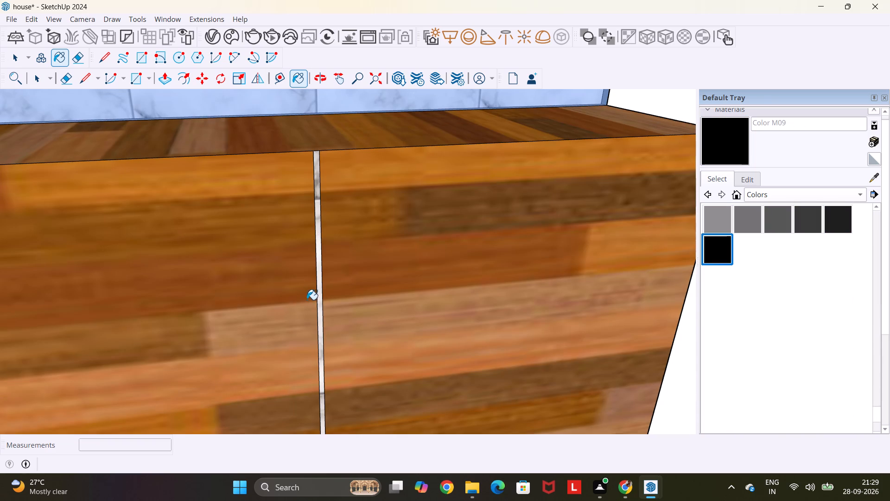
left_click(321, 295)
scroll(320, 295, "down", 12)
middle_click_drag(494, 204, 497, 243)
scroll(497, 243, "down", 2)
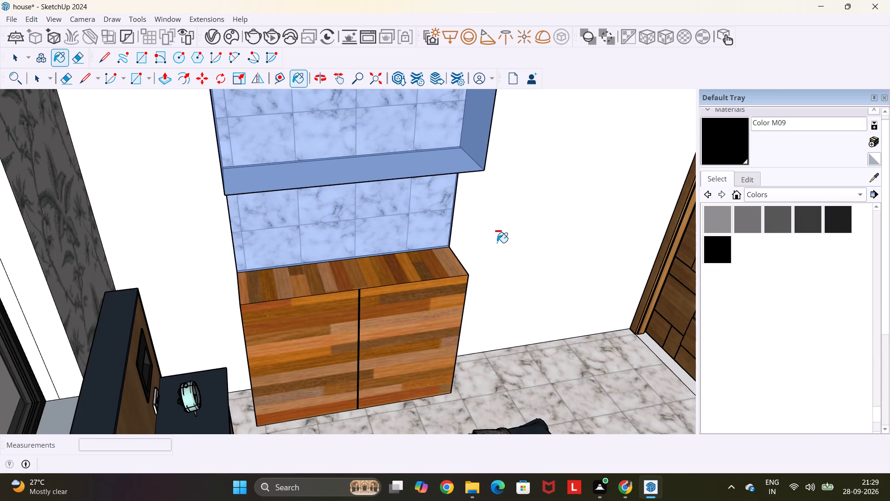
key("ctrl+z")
Draw a circle of 2" radius on each lower cabinet door, one on either side of the centre gap.
scroll(375, 375, "up", 5)
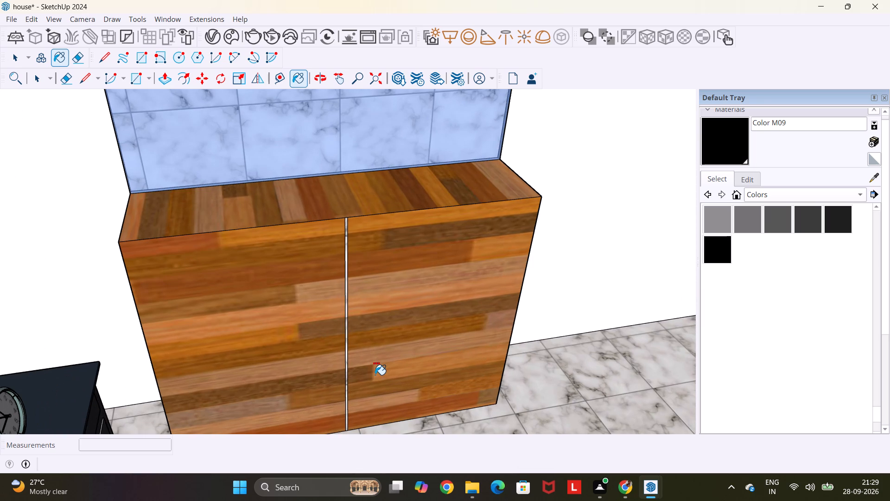
key("c")
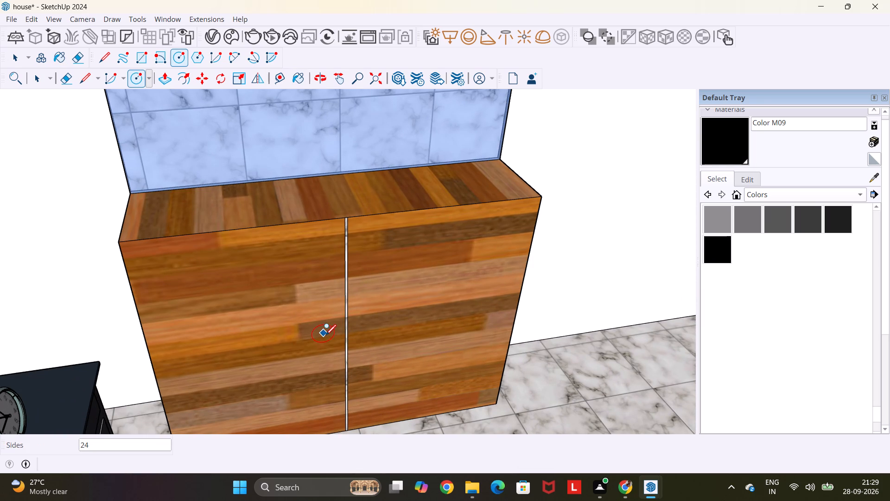
left_click(326, 335)
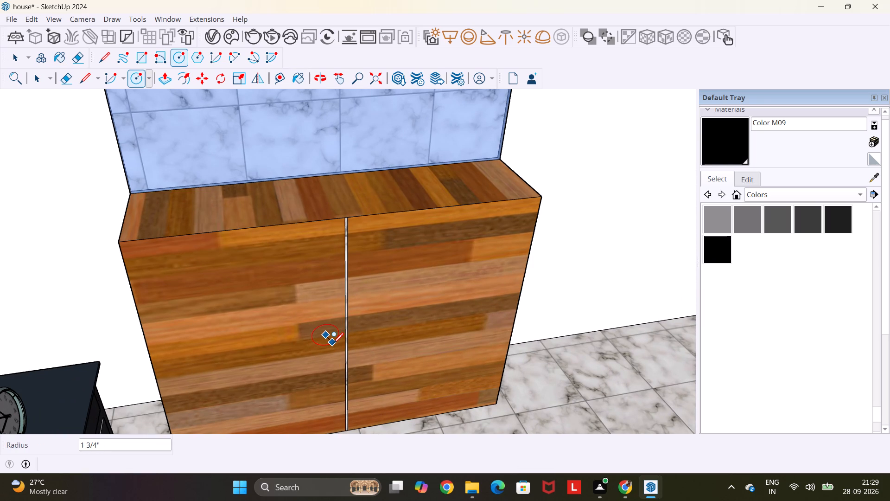
type("2\"")
key("Return")
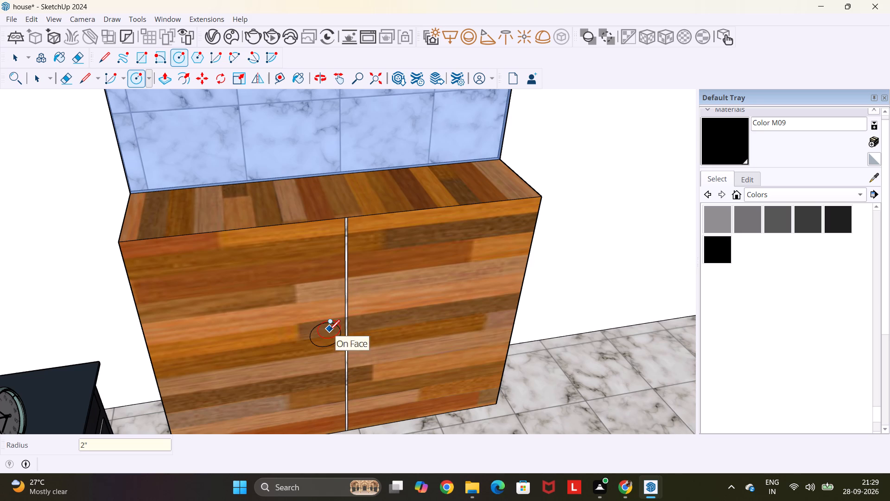
left_click(368, 330)
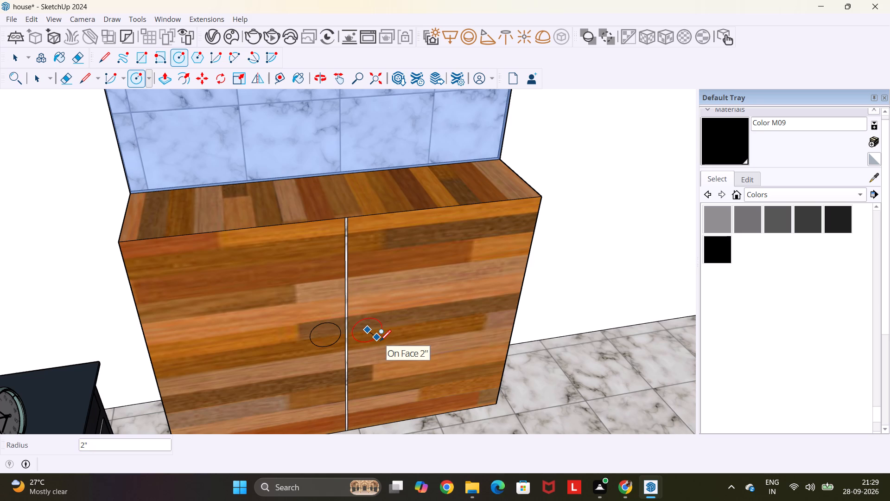
key("Return")
left_click(380, 340)
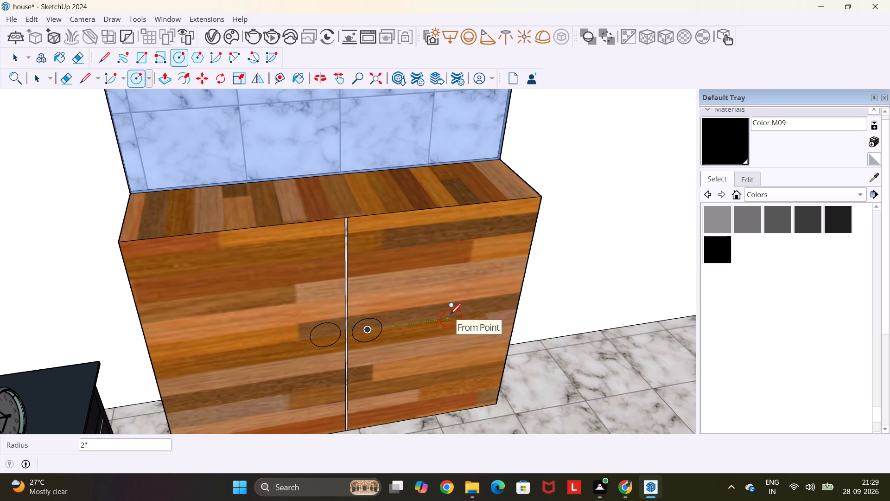
Extrude both door circles outward by 0.5" to form round knobs.
key("p")
scroll(353, 313, "up", 5)
left_click(394, 331)
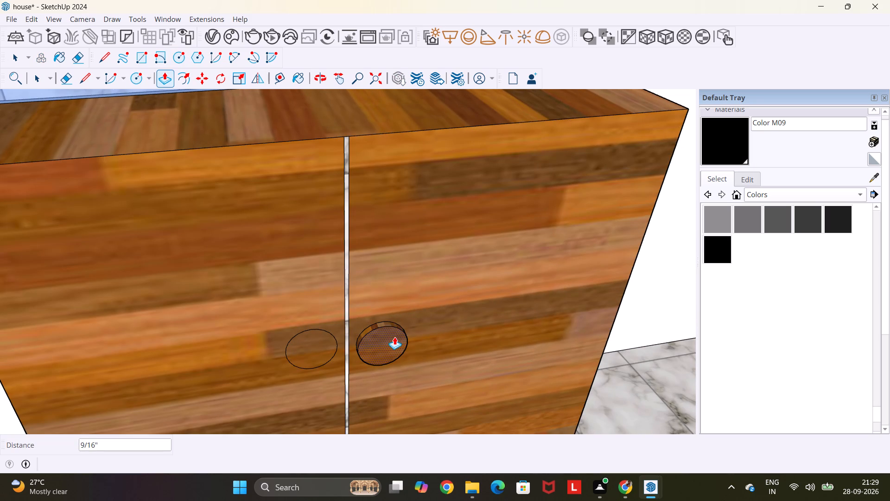
type("0.5\"")
key("Return")
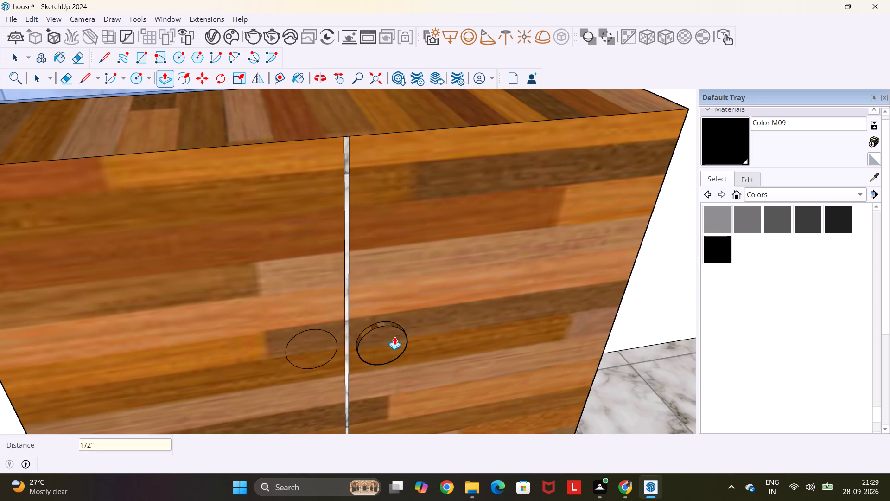
double_click(324, 345)
key("Escape")
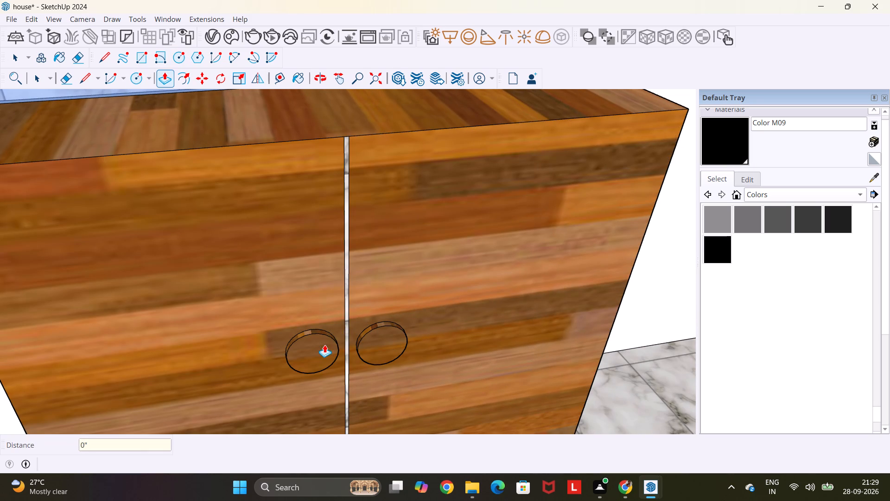
Paint the faces and rims of both round door knobs with black Color M09 from the Colors collection.
key("space")
left_click(723, 252)
scroll(299, 304, "up", 2)
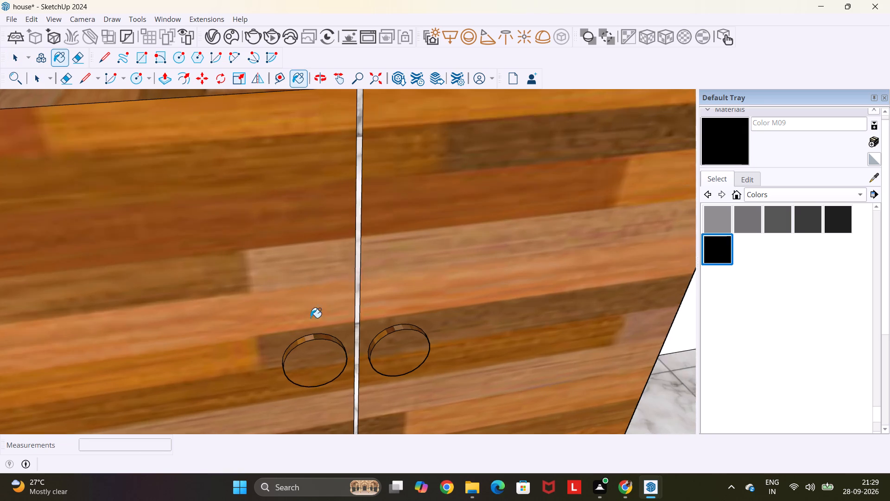
scroll(311, 318, "up", 2)
left_click(406, 331)
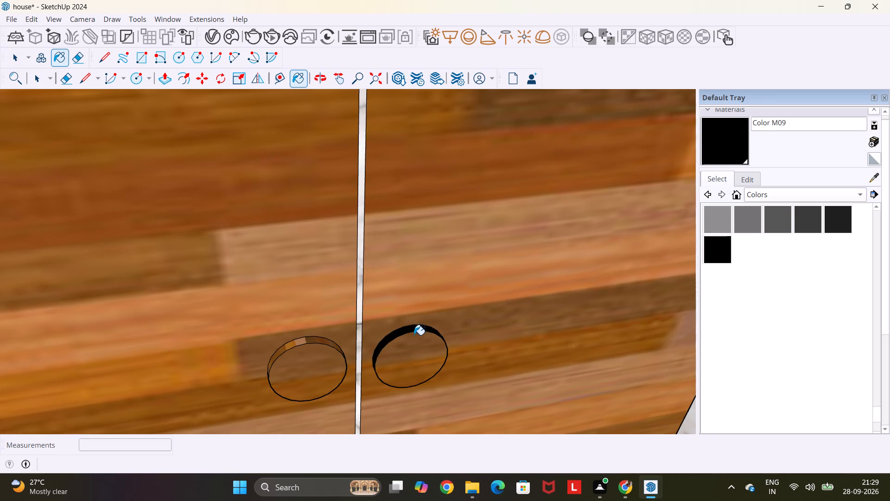
left_click(414, 355)
middle_click_drag(432, 377, 364, 277)
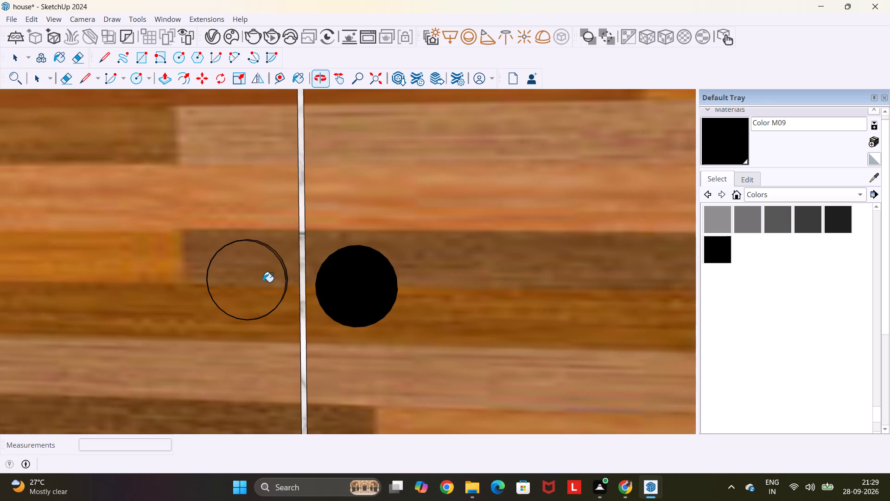
left_click(258, 282)
middle_click_drag(255, 250, 263, 309)
scroll(263, 309, "up", 4)
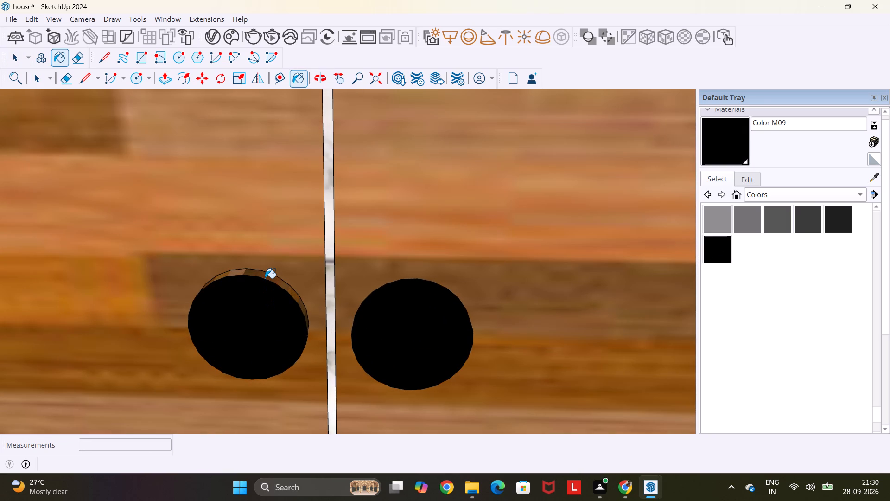
left_click(268, 276)
key("Escape")
key("space")
Erase the leftover edges above and below the small window on the house's long outer wall.
scroll(271, 278, "down", 19)
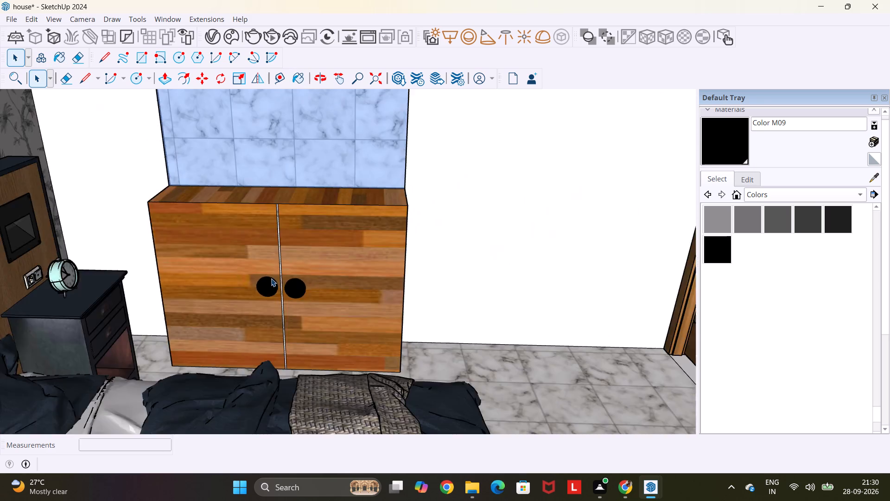
scroll(271, 278, "down", 5)
key("Escape")
key("space")
left_click(381, 72)
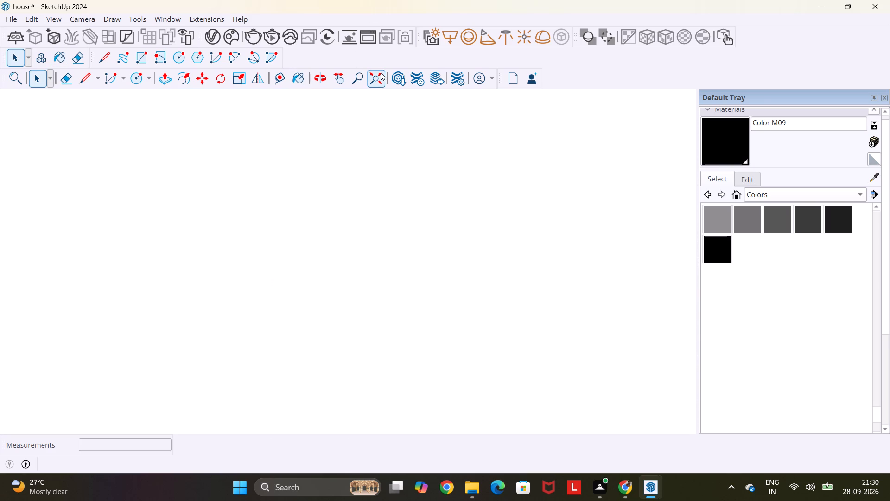
middle_click_drag(398, 119, 396, 125)
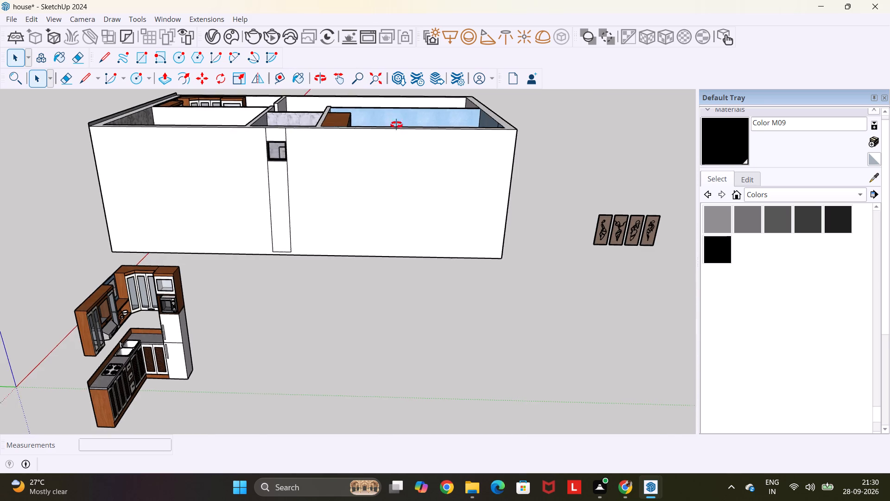
middle_click_drag(396, 125, 388, 137)
scroll(302, 180, "up", 5)
key("e")
left_click_drag(296, 185, 116, 183)
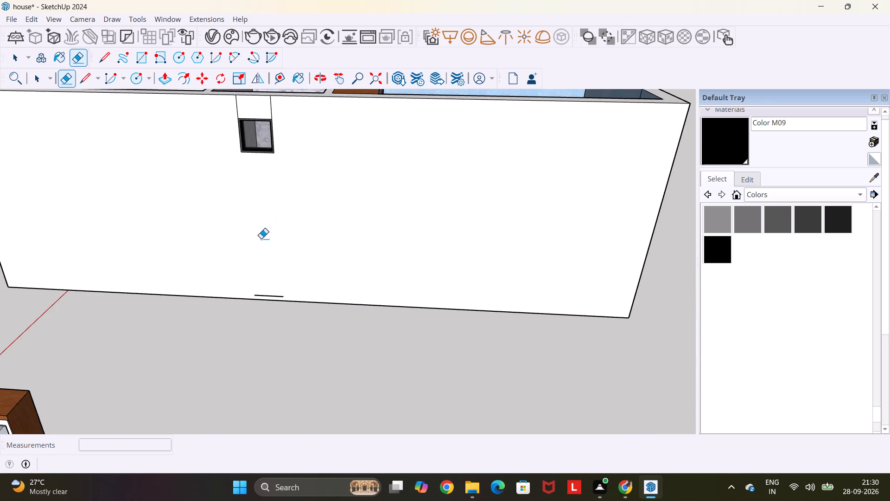
scroll(270, 297, "up", 4)
left_click(267, 291)
scroll(275, 244, "down", 11)
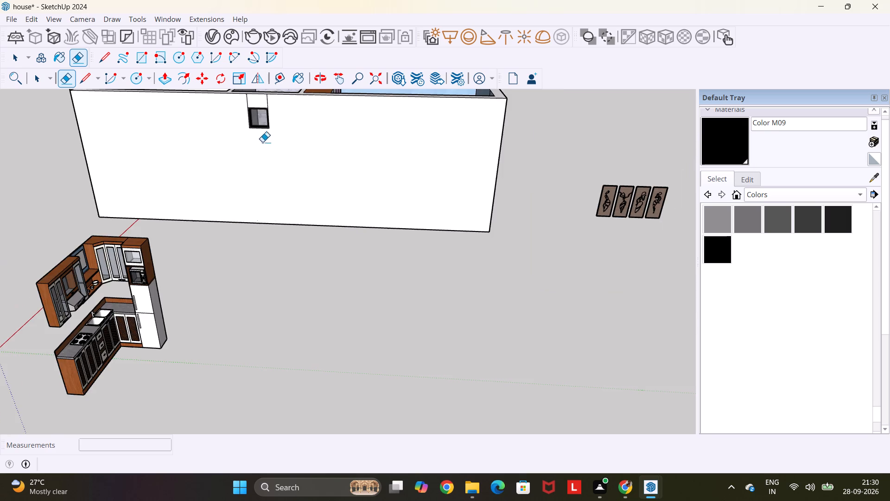
scroll(265, 103, "up", 9)
left_click_drag(284, 100, 191, 107)
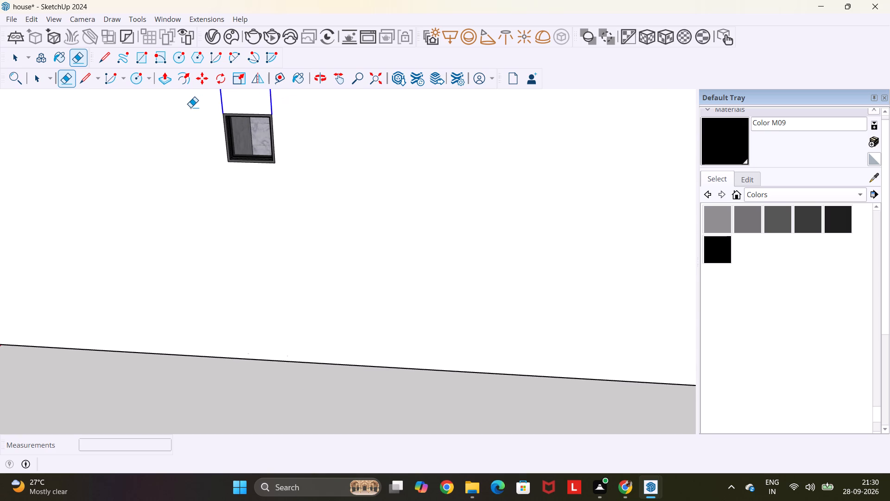
scroll(191, 107, "down", 18)
Draw a 9" line across the top of the front wall where the interior partition meets it.
middle_click_drag(434, 126, 372, 162, "shift")
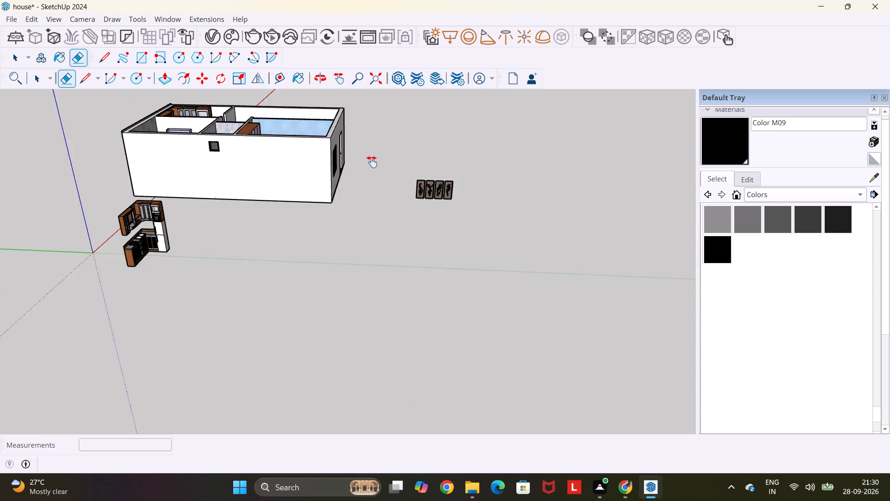
middle_click_drag(372, 162, 351, 255, "shift")
middle_click(367, 216, "shift")
scroll(368, 218, "up", 1)
middle_click_drag(372, 221, 334, 245, "shift")
middle_click_drag(331, 247, 208, 294)
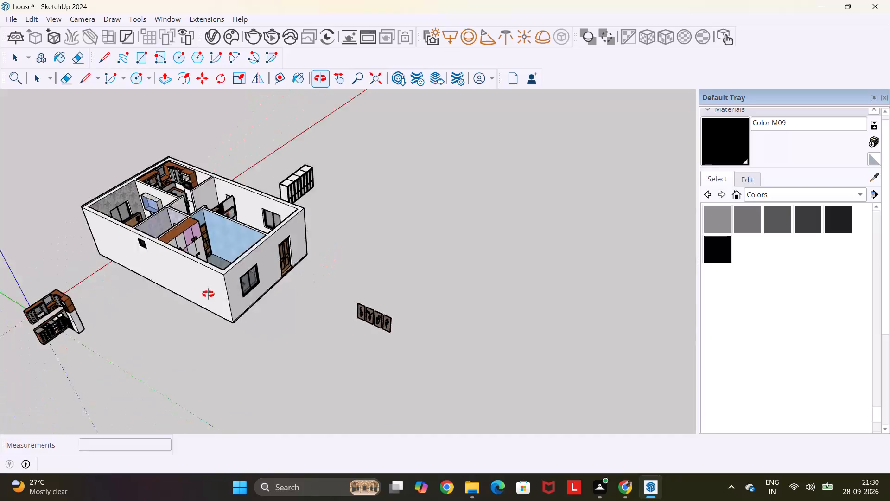
middle_click_drag(208, 294, 114, 242)
middle_click_drag(433, 230, 323, 237)
scroll(324, 237, "up", 5)
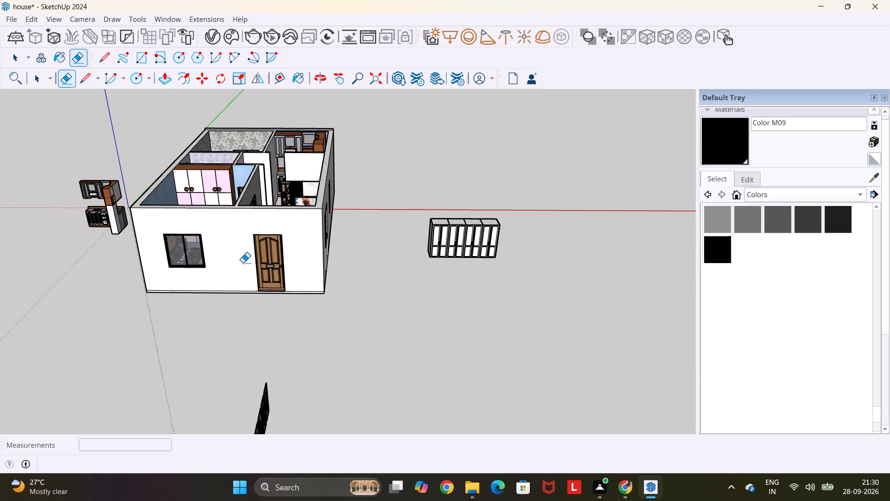
key("Escape")
key("space")
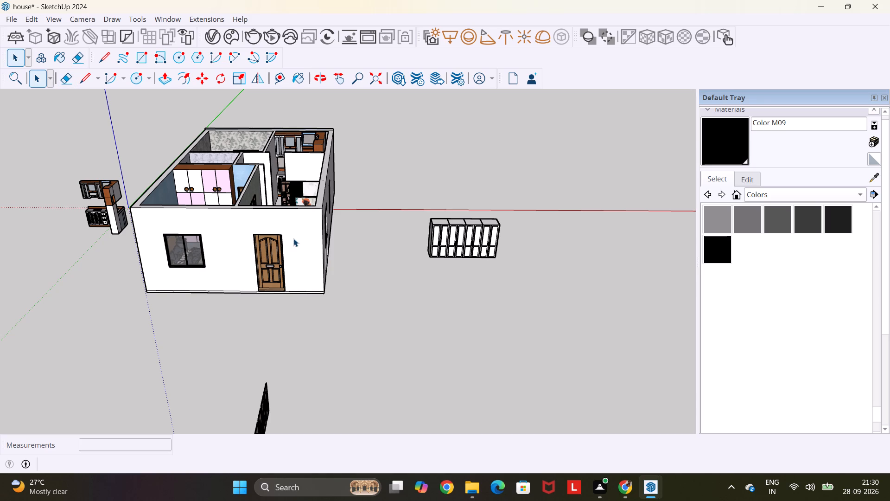
scroll(234, 265, "up", 2)
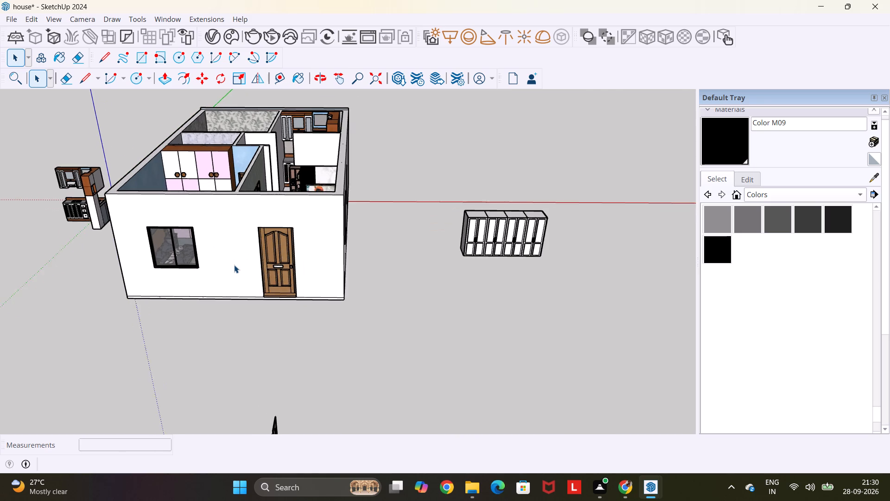
scroll(234, 265, "up", 2)
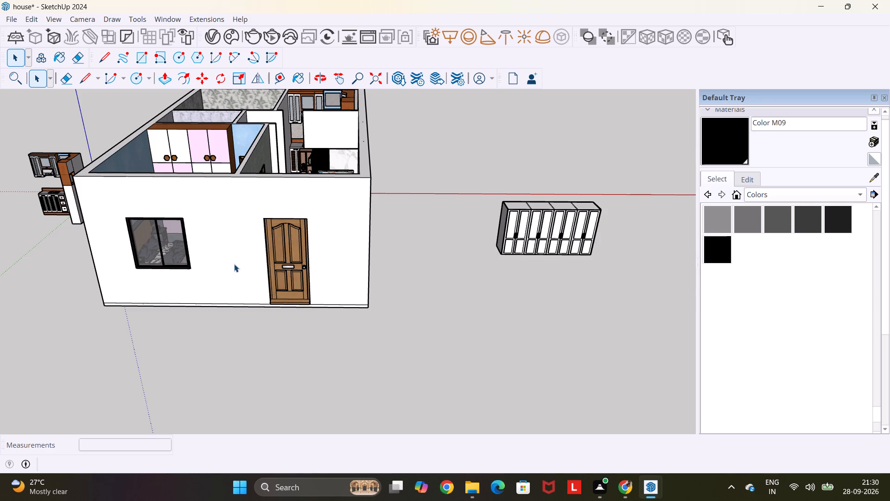
key("l")
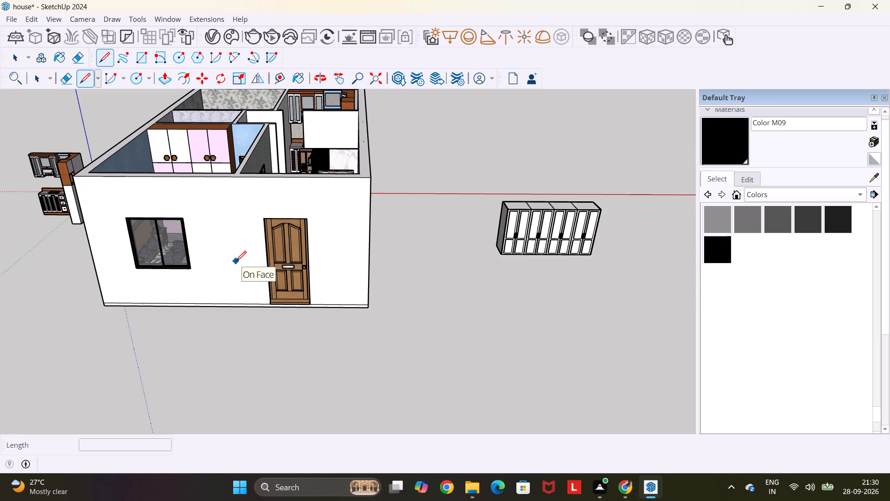
scroll(252, 184, "up", 6)
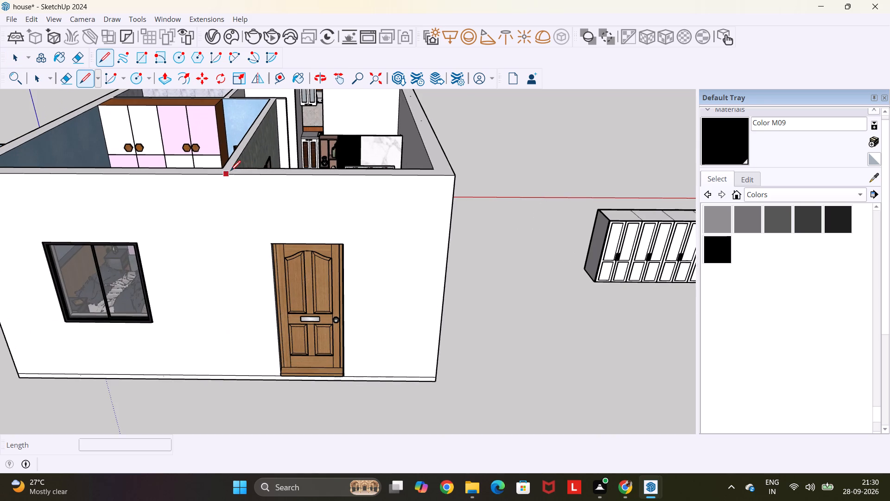
scroll(231, 172, "up", 4)
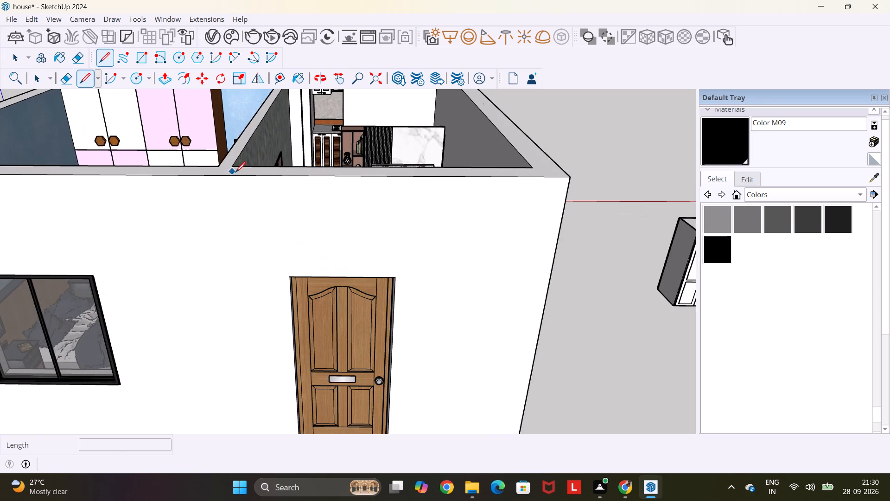
scroll(230, 165, "up", 1)
left_click(234, 166)
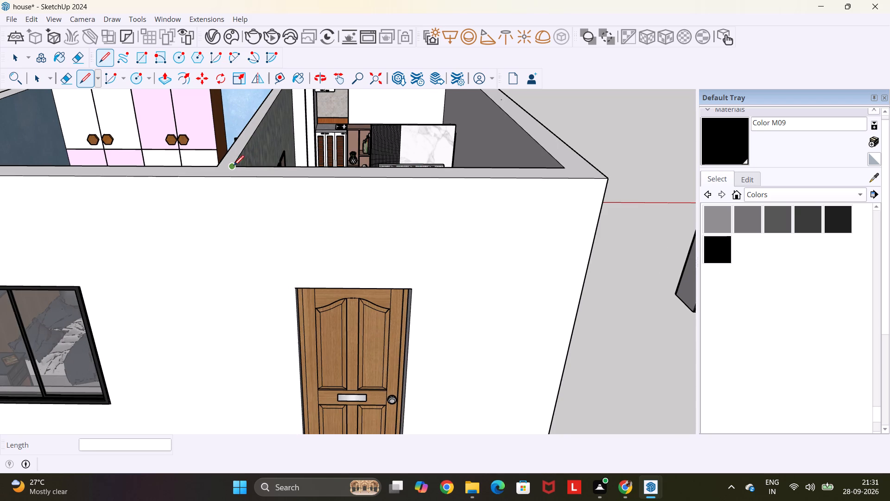
left_click(228, 178)
Draw a vertical 10' 3" line on the front wall between window and door, from the base up to the partition corner.
scroll(226, 256, "down", 10)
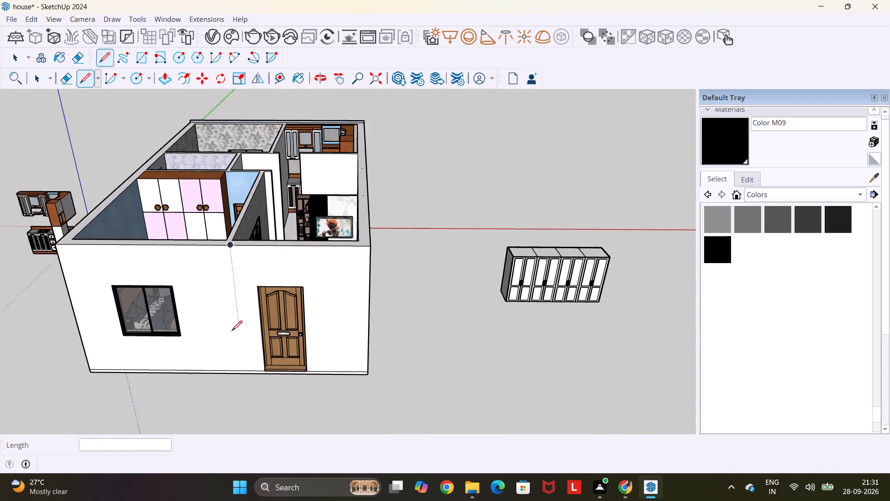
scroll(241, 357, "up", 5)
left_click(248, 384)
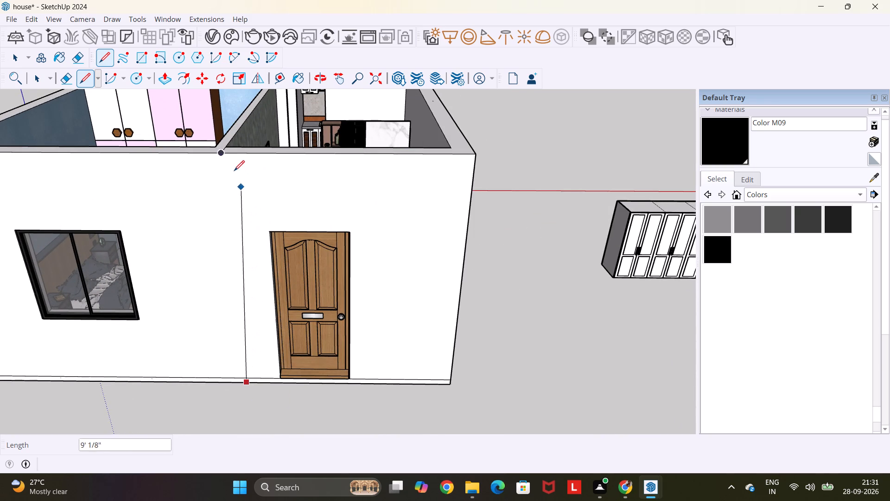
left_click(224, 155)
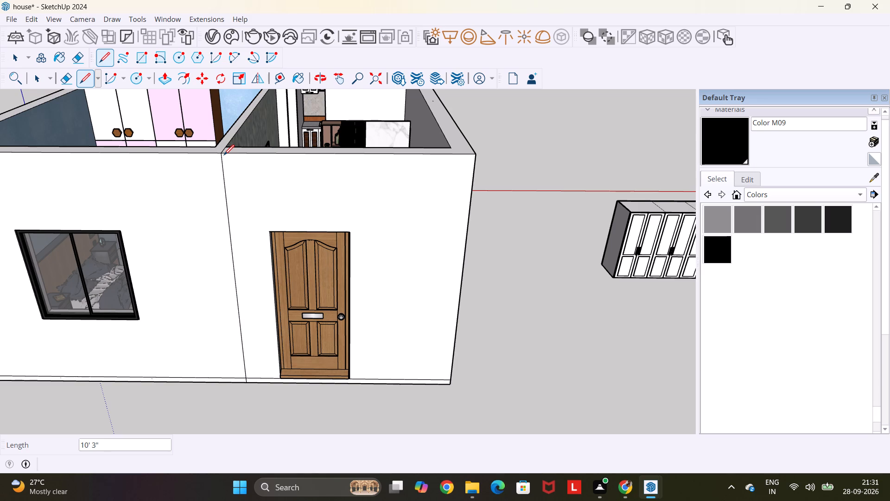
Draw a 10' 3" by 8' 10 1/2" rectangle on the front wall's door section, from the partition corner to the opposite base corner.
key("r")
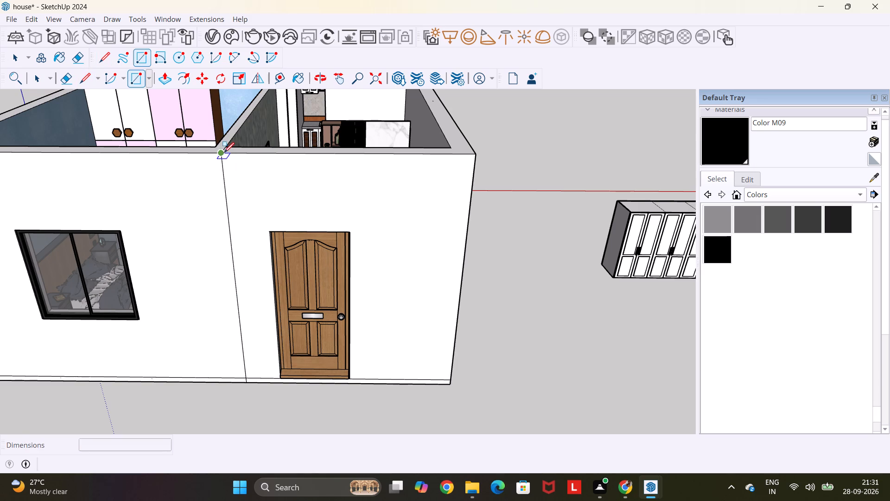
left_click(220, 154)
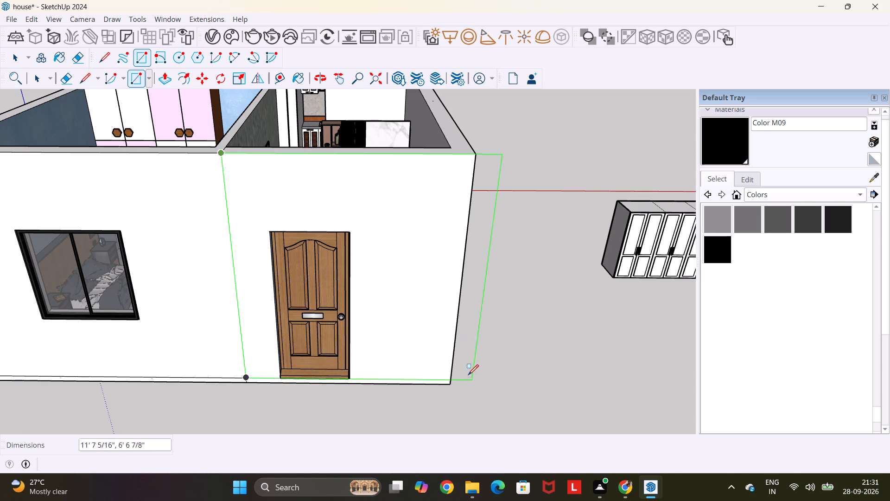
scroll(452, 386, "up", 8)
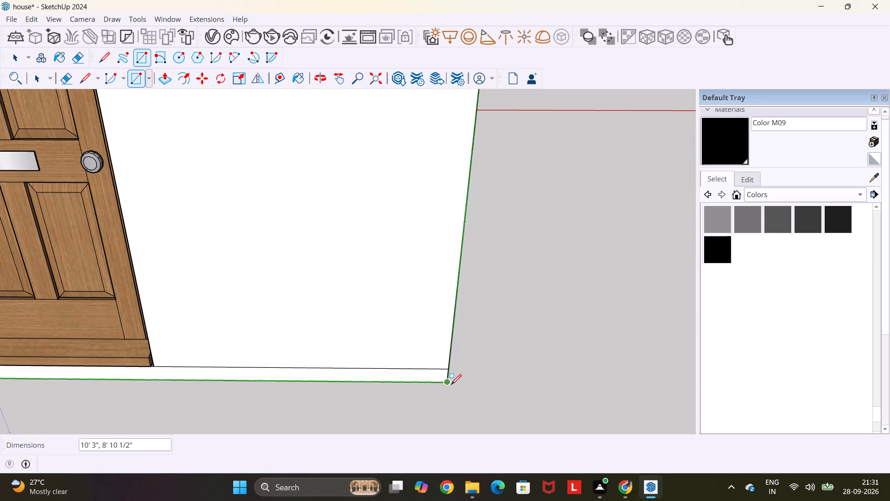
scroll(451, 381, "up", 7)
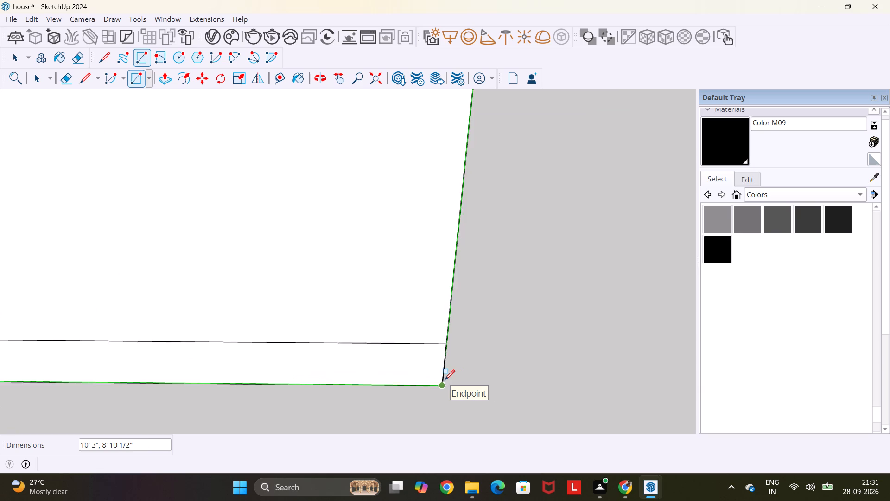
scroll(445, 380, "up", 8)
scroll(443, 371, "down", 6)
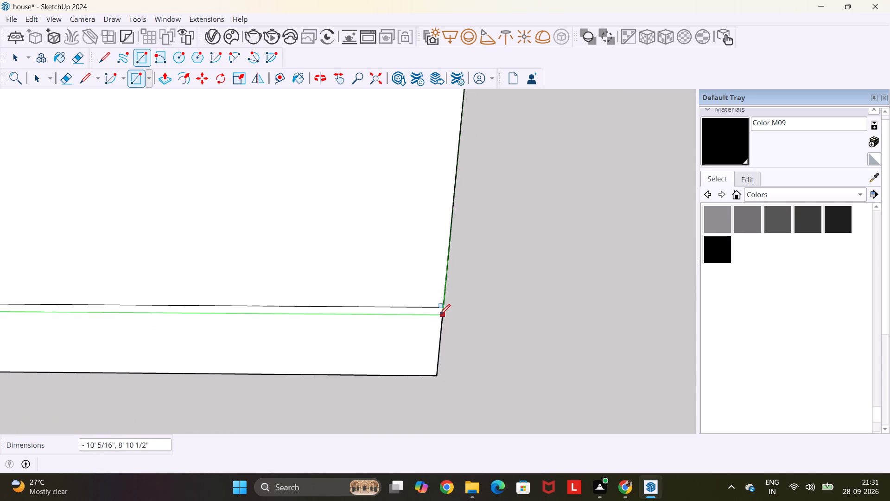
scroll(441, 304, "down", 17)
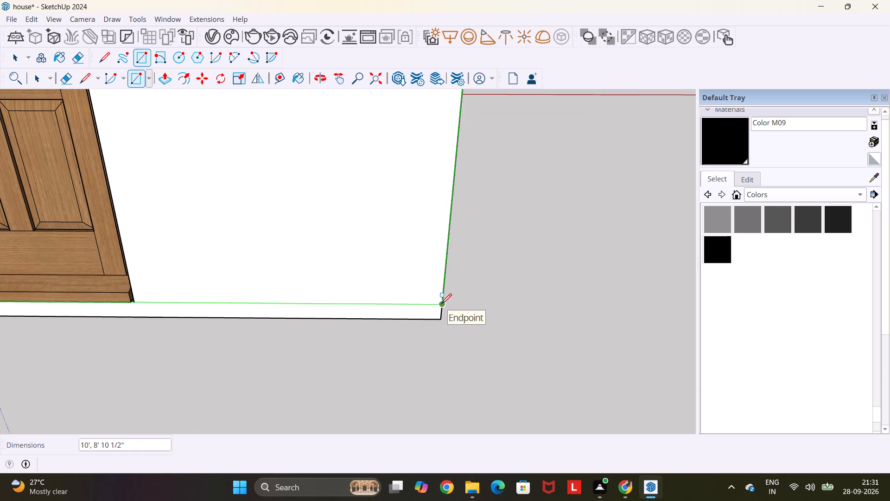
scroll(441, 304, "down", 2)
left_click(440, 315)
scroll(440, 315, "down", 7)
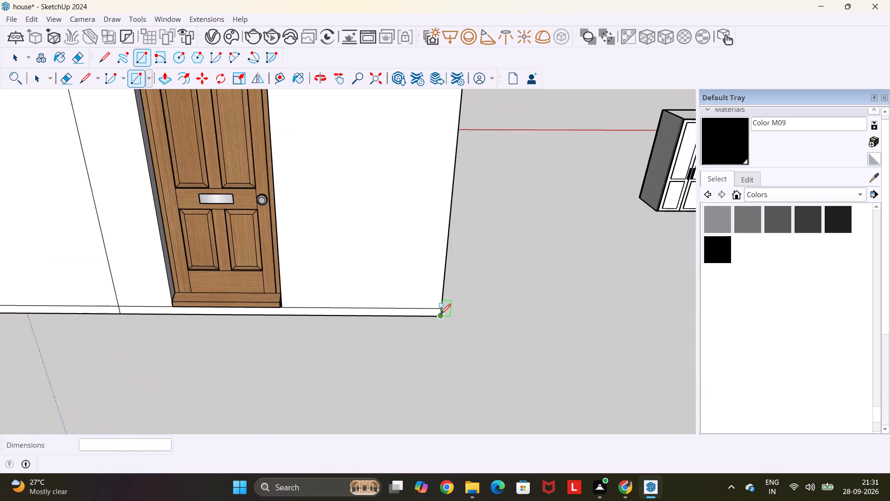
scroll(440, 314, "down", 3)
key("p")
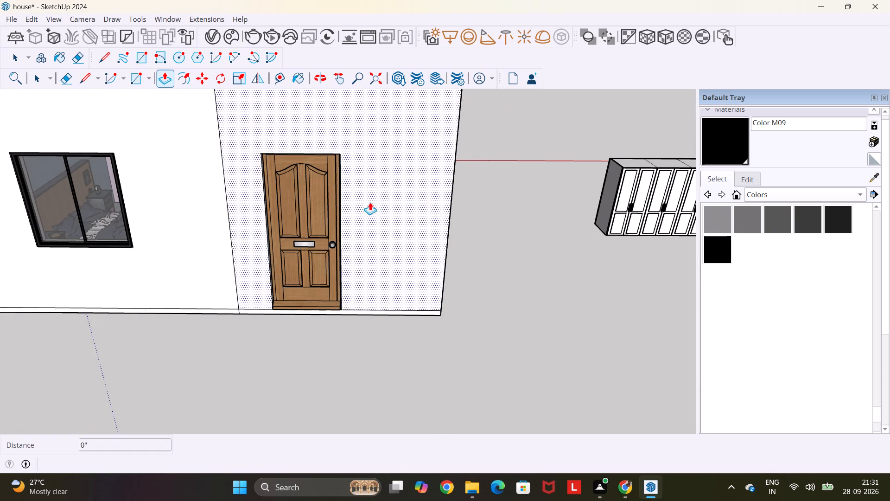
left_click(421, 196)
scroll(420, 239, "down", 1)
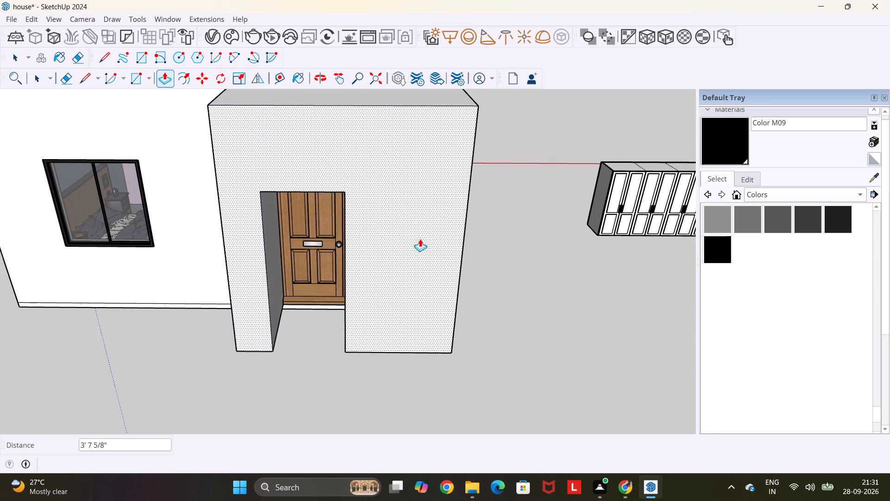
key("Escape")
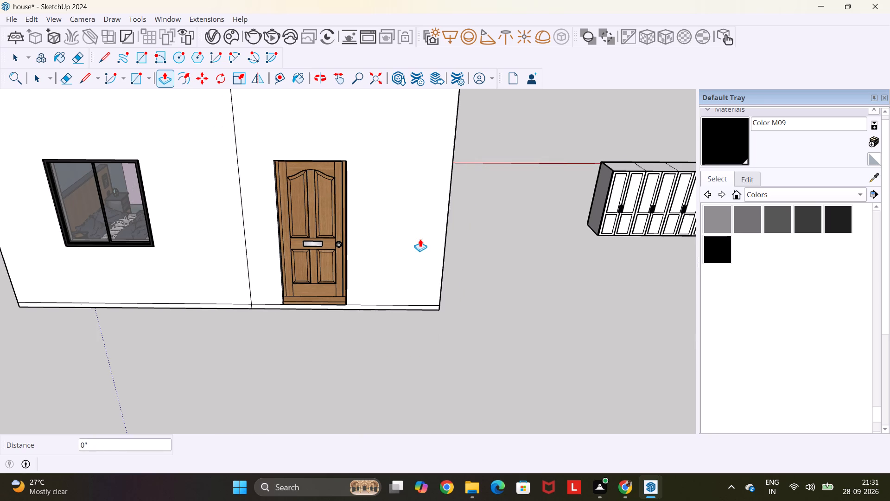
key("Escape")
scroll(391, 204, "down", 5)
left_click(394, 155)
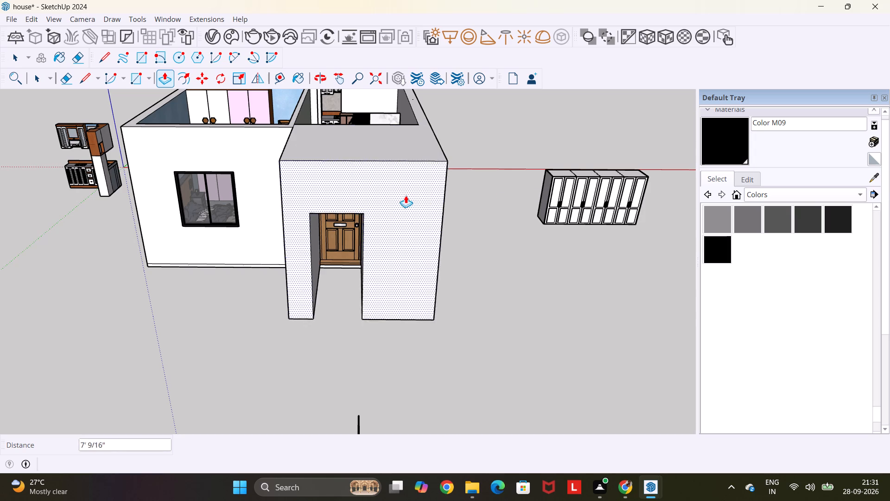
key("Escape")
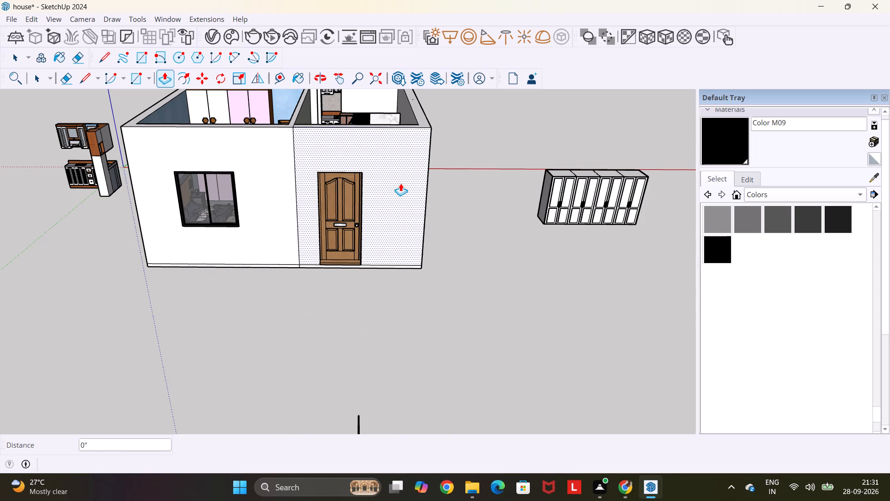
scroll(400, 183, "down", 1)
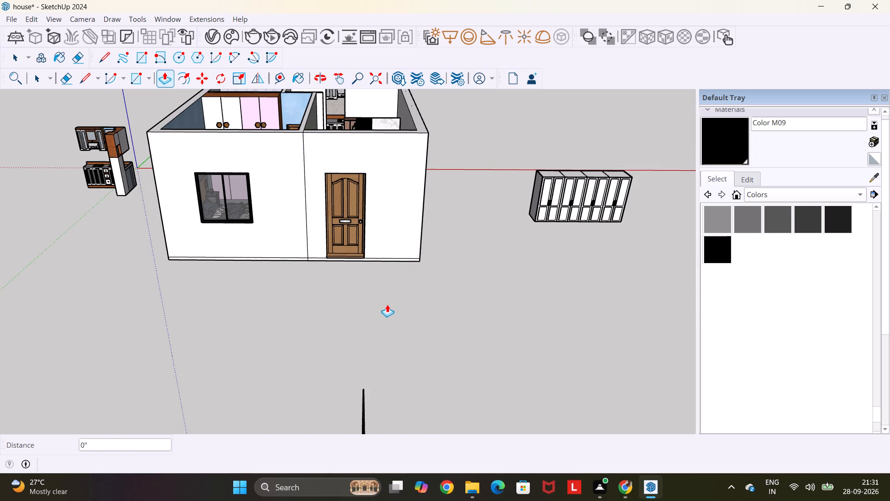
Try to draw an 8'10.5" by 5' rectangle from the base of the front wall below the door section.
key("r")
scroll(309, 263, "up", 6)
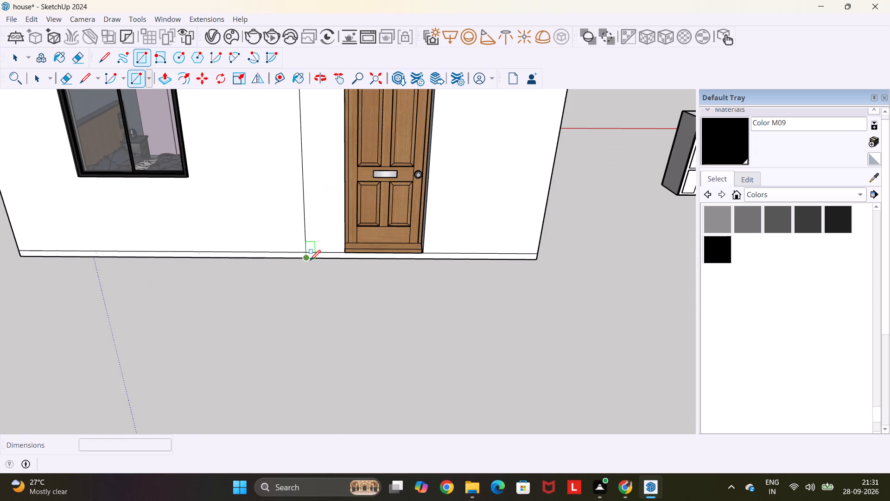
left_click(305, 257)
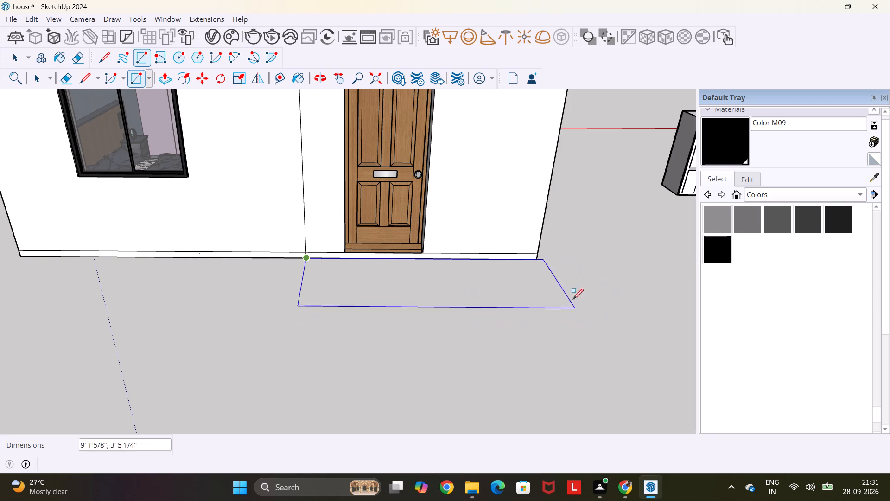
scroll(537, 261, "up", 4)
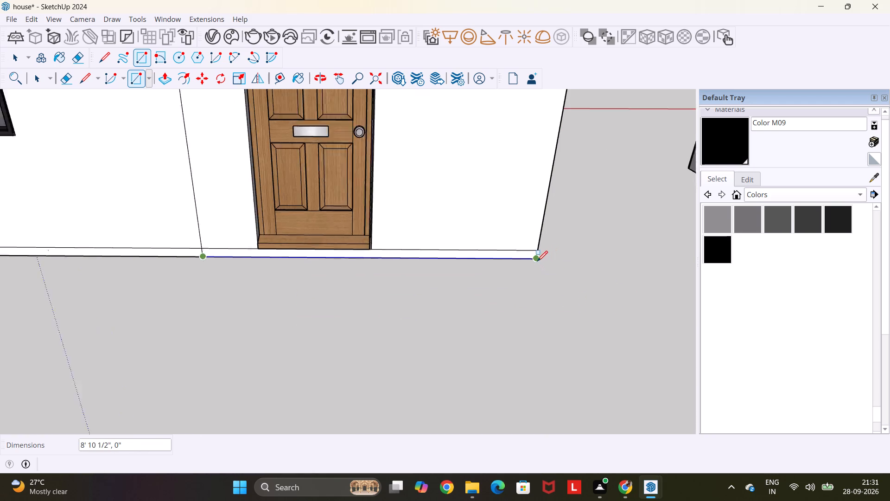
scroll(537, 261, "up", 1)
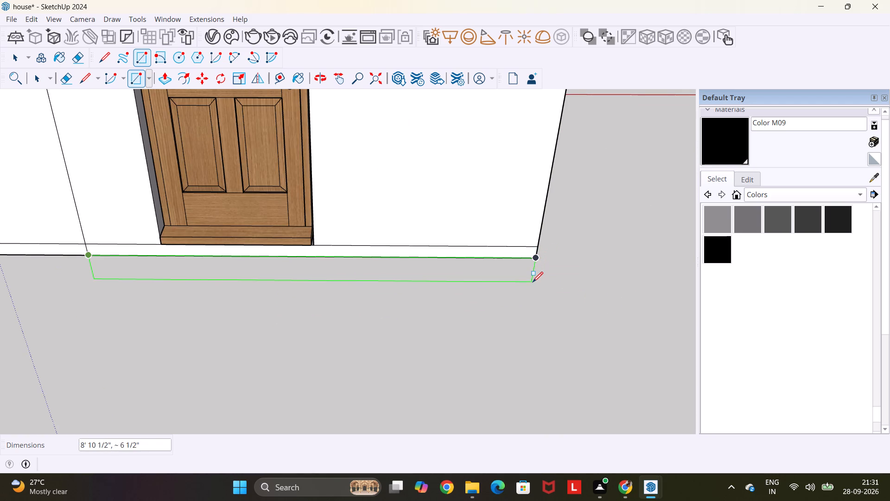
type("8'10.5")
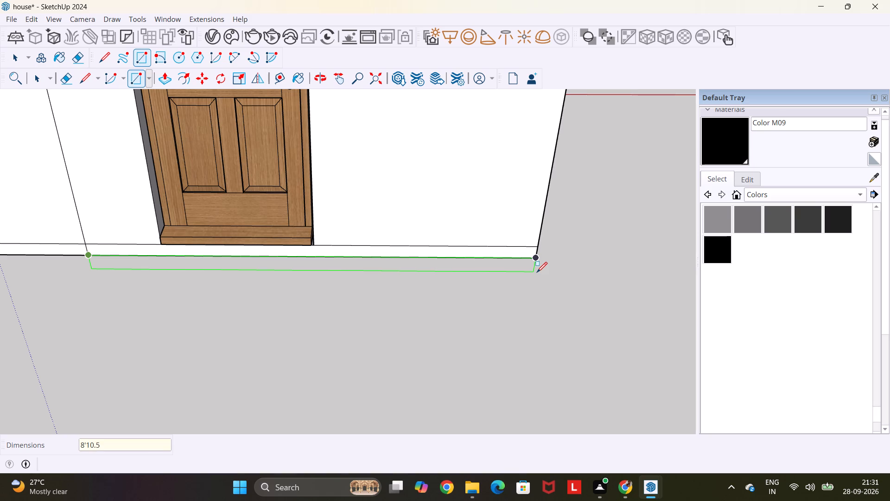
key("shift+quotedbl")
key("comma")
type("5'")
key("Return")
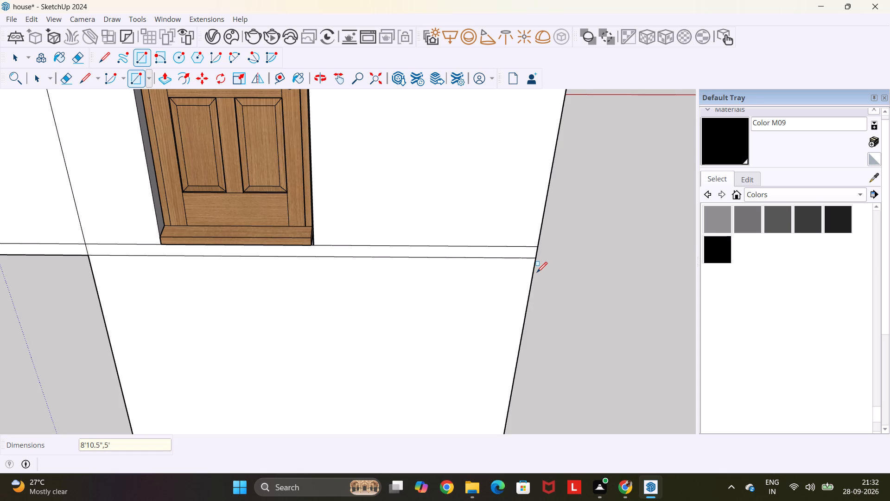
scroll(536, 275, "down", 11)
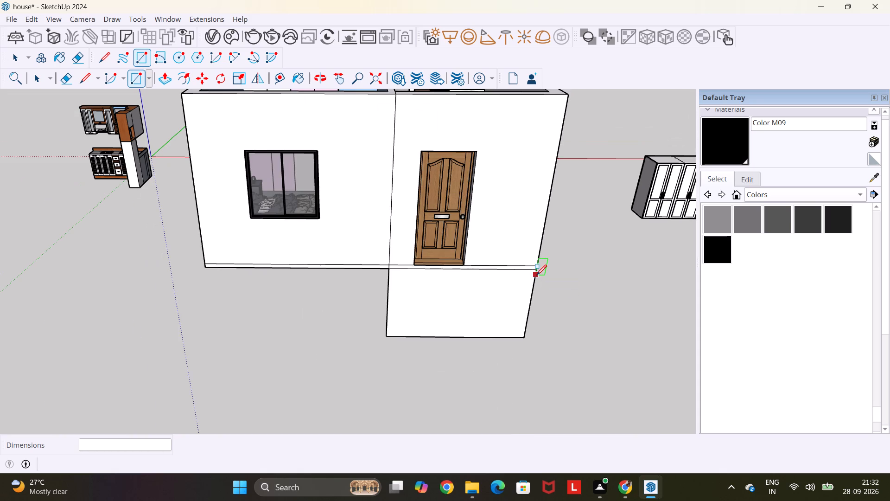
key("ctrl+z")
Draw a horizontal 8'10.5" by 5' rectangle on the ground in front of the door, starting at the wall's dividing line.
scroll(386, 271, "up", 5)
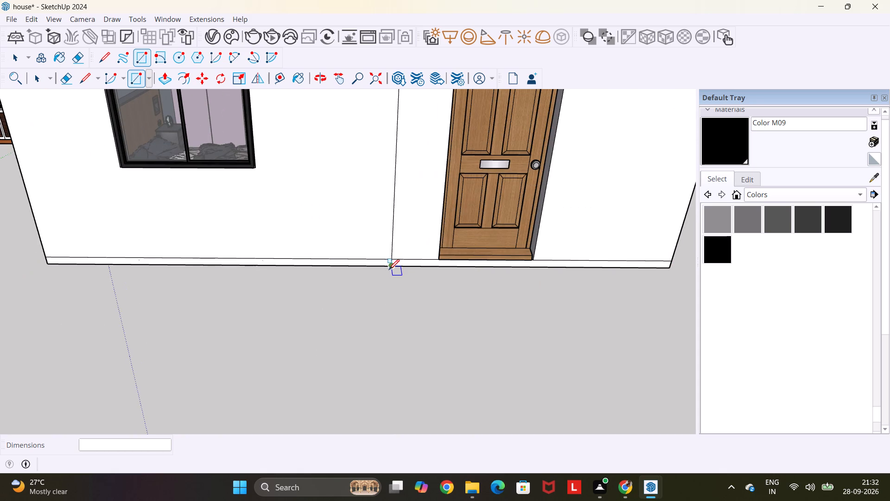
left_click(391, 268)
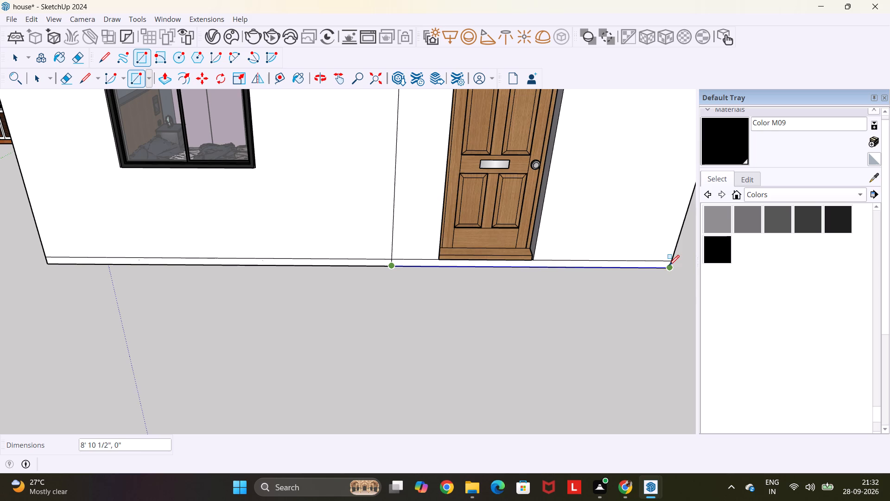
left_click(672, 268)
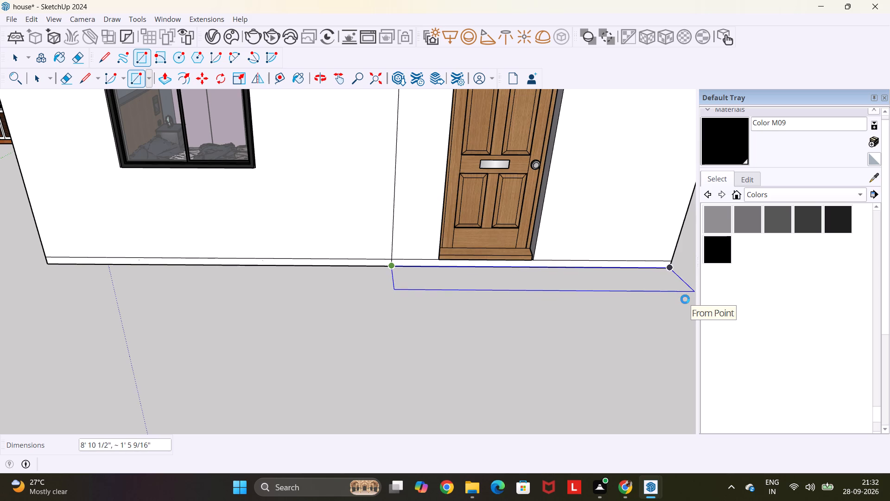
type("8'10.5")
type("\",")
key("5")
key("apostrophe")
key("Return")
scroll(685, 299, "down", 3)
scroll(505, 308, "down", 3)
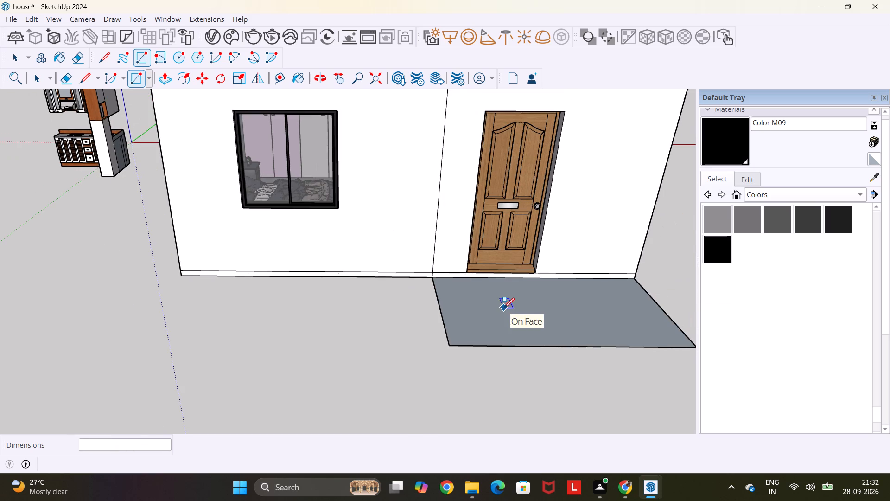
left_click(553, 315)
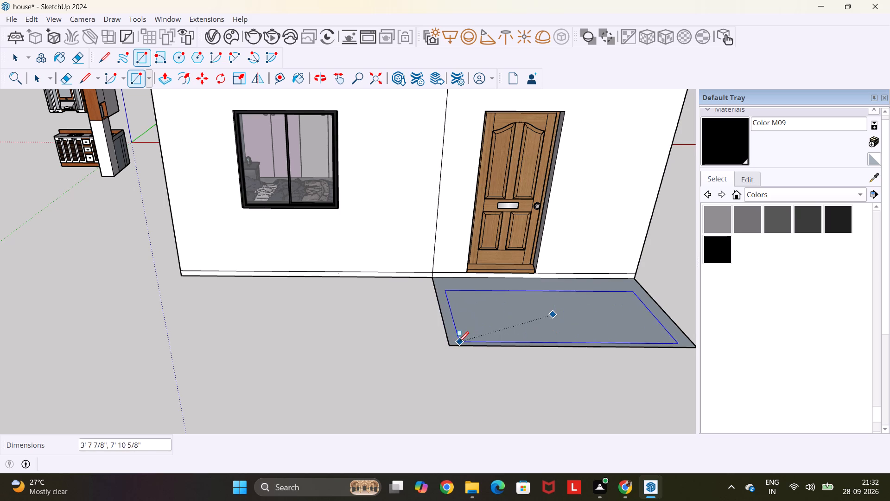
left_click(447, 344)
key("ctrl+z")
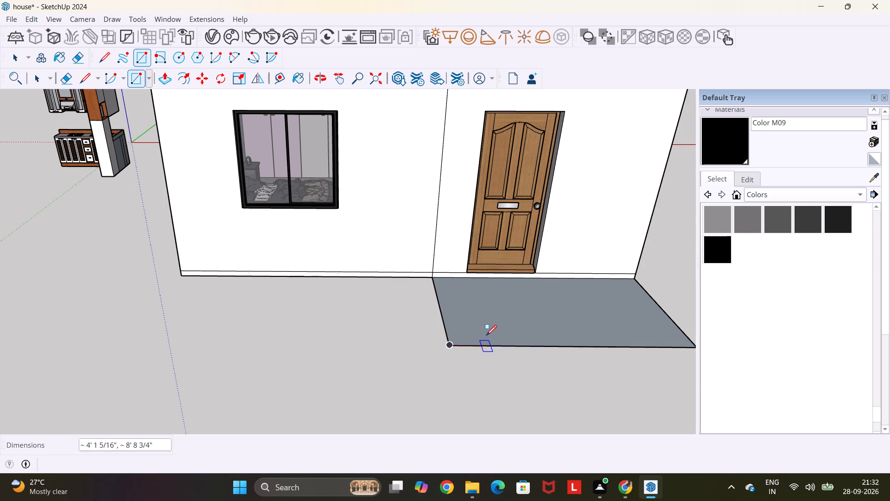
Push/Pull the ground rectangle in front of the door up 3" to meet the wall's base line, forming a raised platform.
scroll(479, 322, "down", 6)
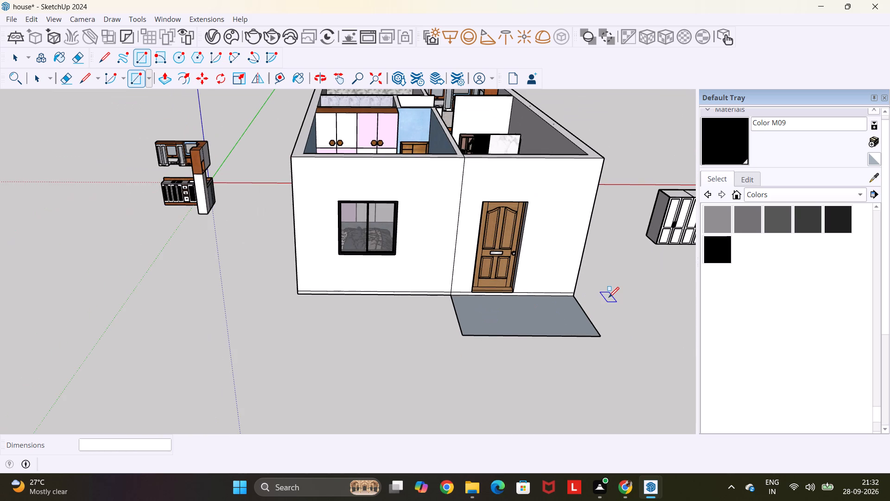
middle_click_drag(612, 316, 562, 289)
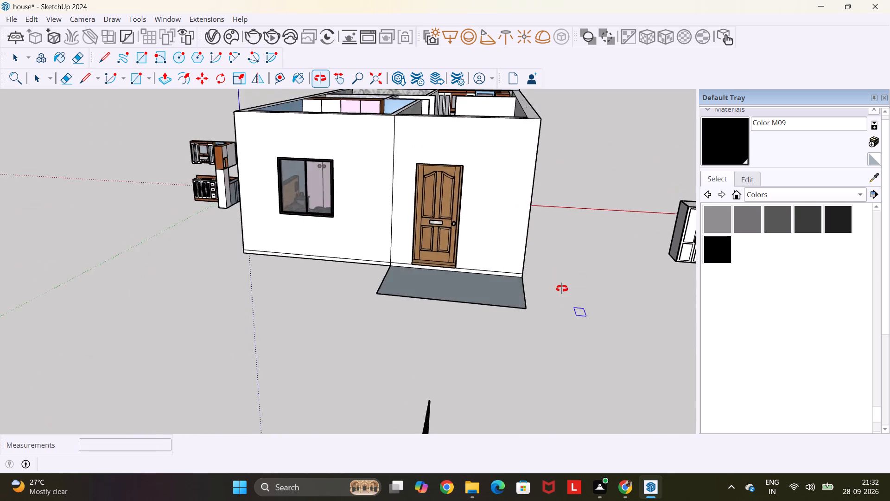
middle_click_drag(562, 289, 618, 275)
key("space")
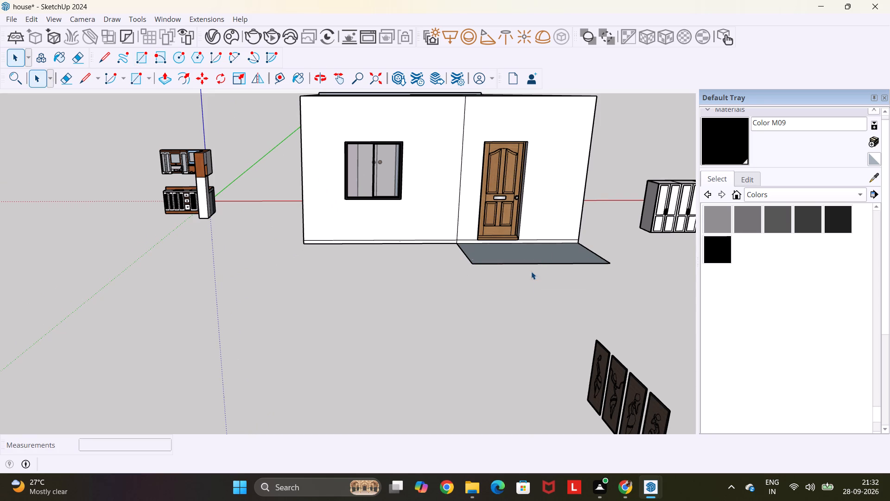
middle_click_drag(502, 282, 483, 315)
scroll(483, 315, "up", 8)
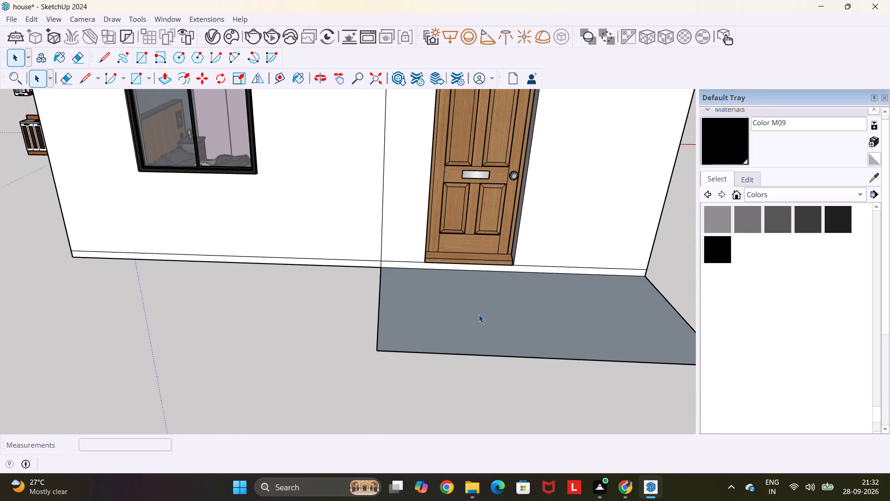
key("p")
left_click(479, 315)
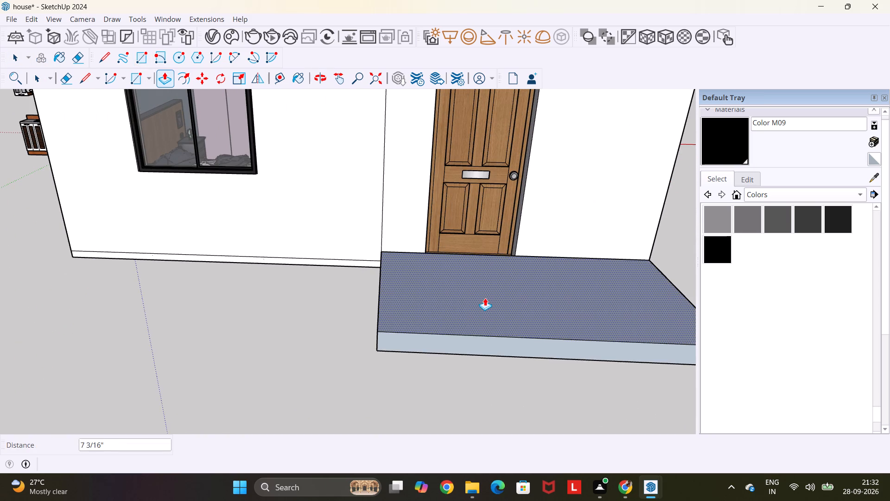
left_click(370, 261)
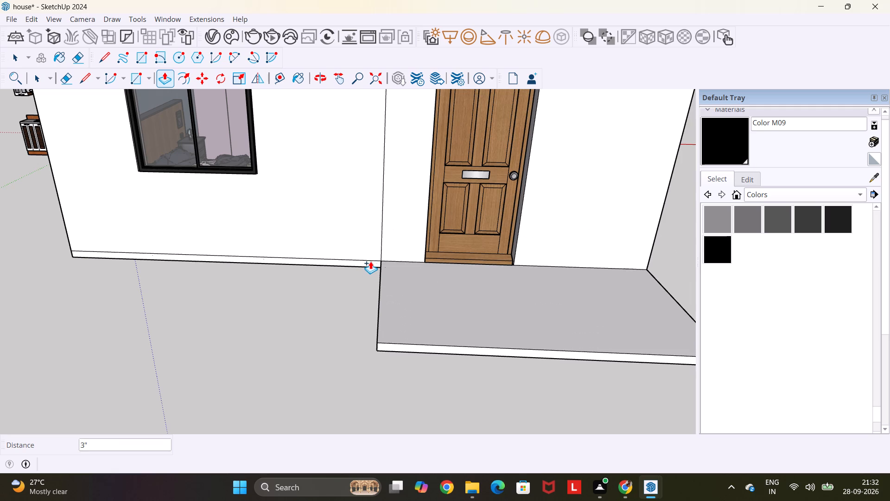
Draw an 8" by 8" square on the platform's top face at the front corner on the window side.
scroll(479, 287, "down", 4)
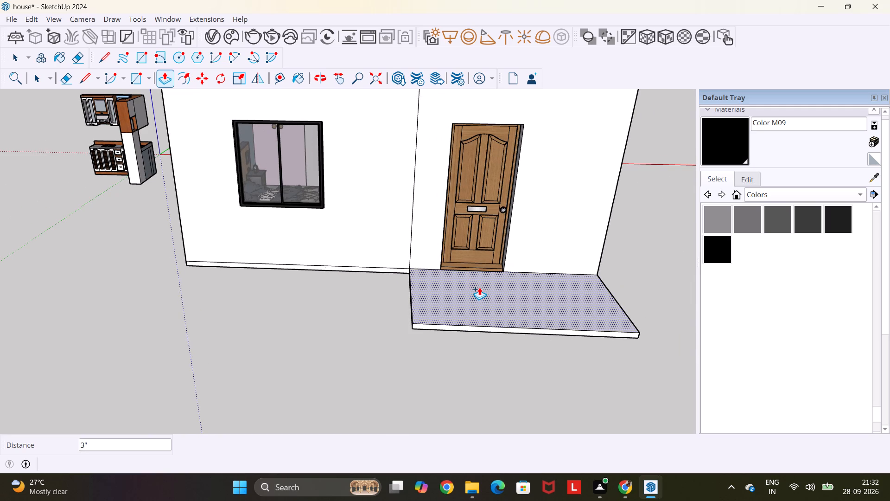
scroll(479, 287, "down", 5)
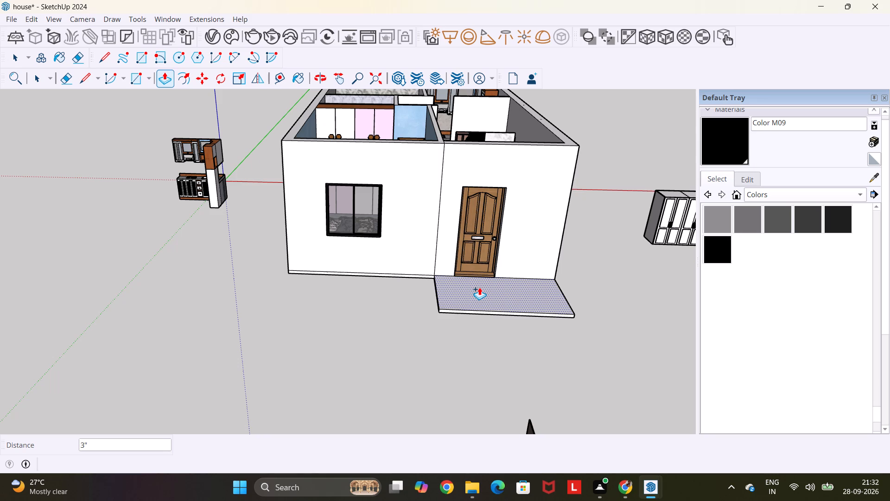
key("r")
scroll(455, 299, "up", 5)
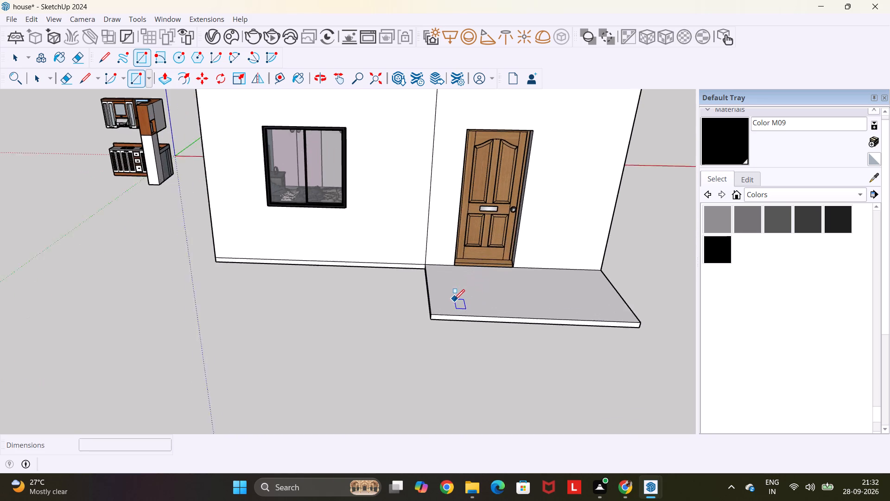
left_click(428, 318)
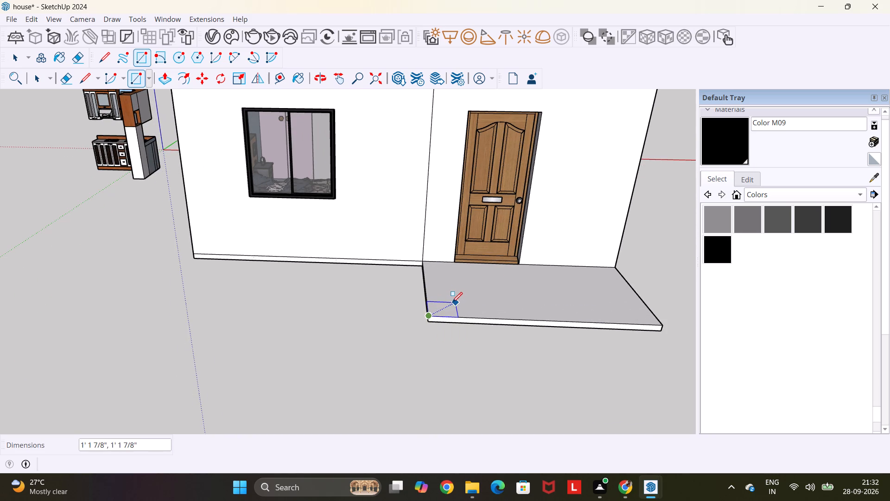
scroll(452, 302, "up", 4)
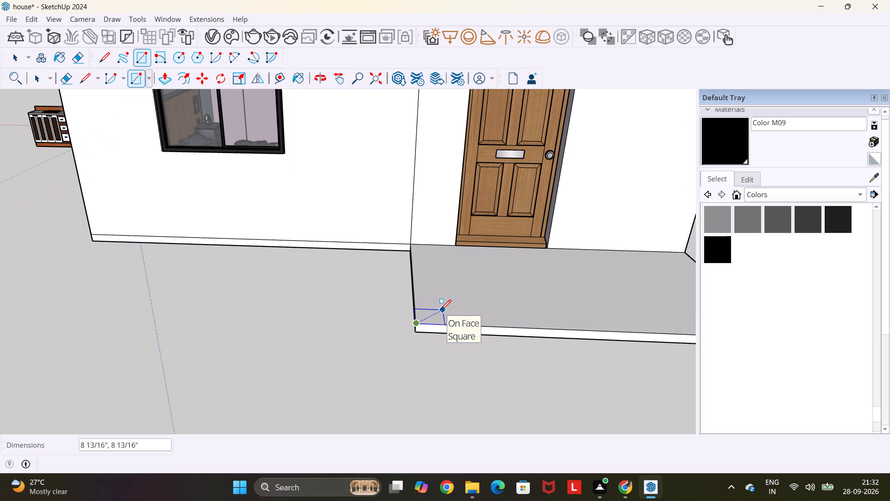
scroll(440, 310, "up", 4)
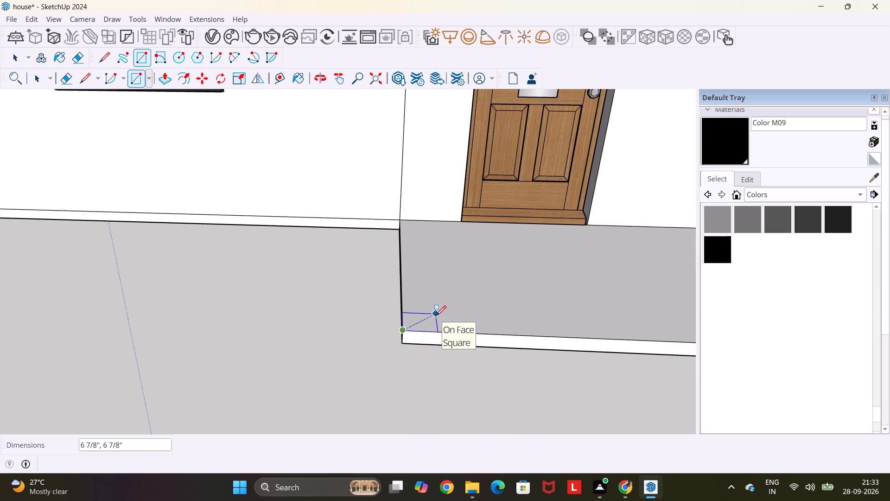
type("8.5\"")
key("Return")
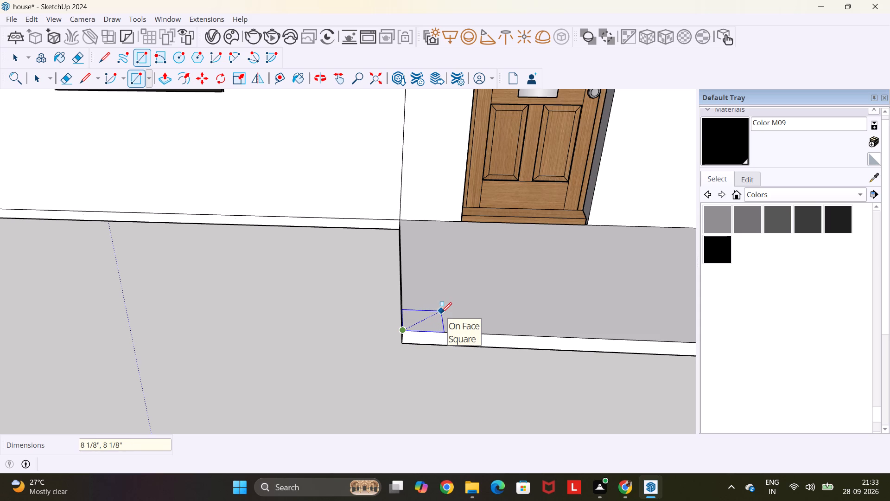
type("8.5\",")
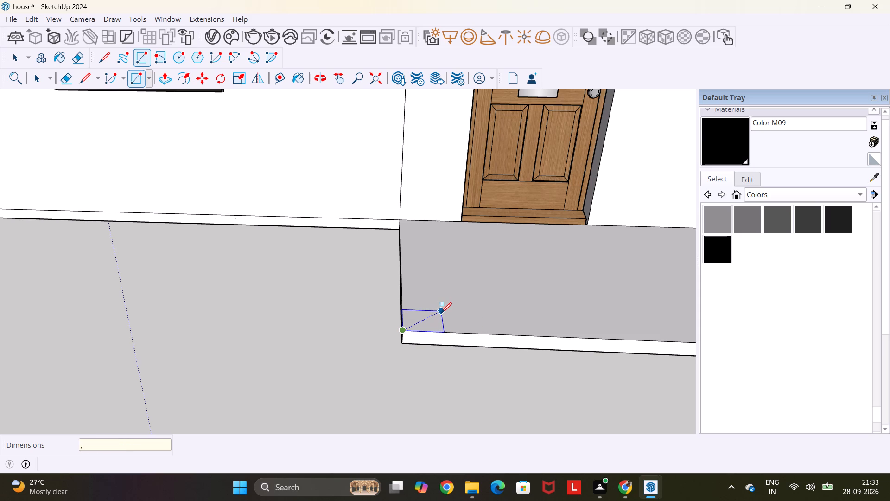
type("8.5\"")
key("Return")
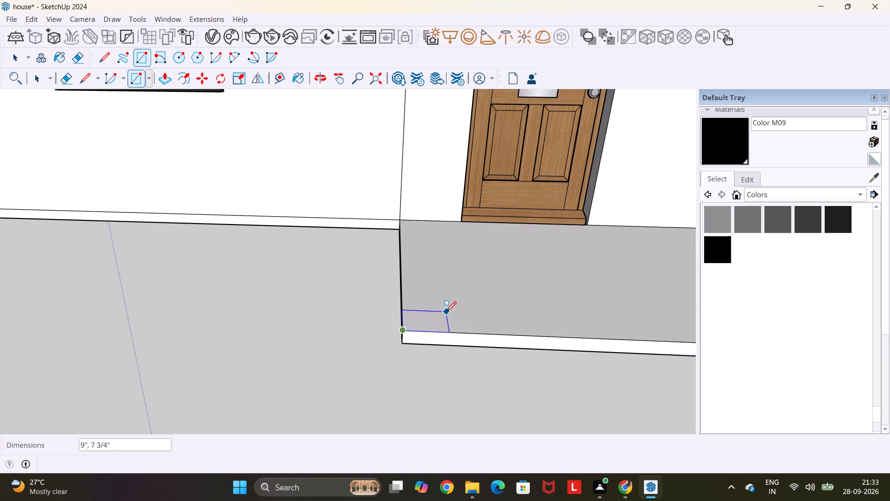
type("8\"")
type(",8\"")
key("Return")
Draw an 8" by 8" square on the platform's top face at the front corner farthest from the window.
scroll(495, 289, "down", 5)
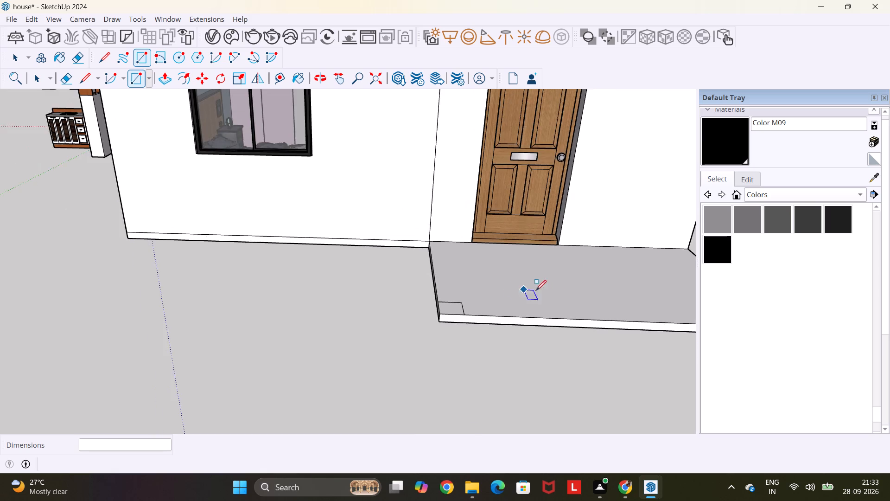
scroll(557, 292, "down", 5)
middle_click_drag(612, 295, 451, 302, "shift")
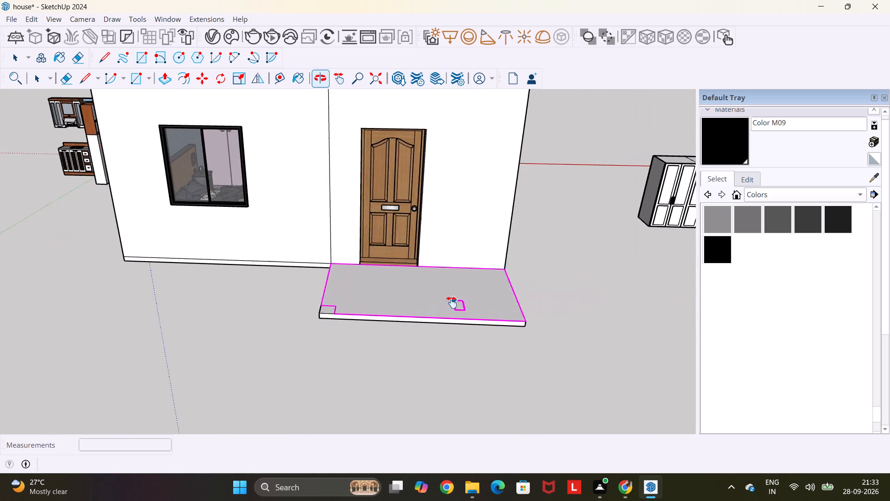
middle_click_drag(451, 302, 402, 309, "shift")
scroll(402, 309, "up", 2, "shift")
scroll(487, 338, "up", 4)
left_click(487, 338)
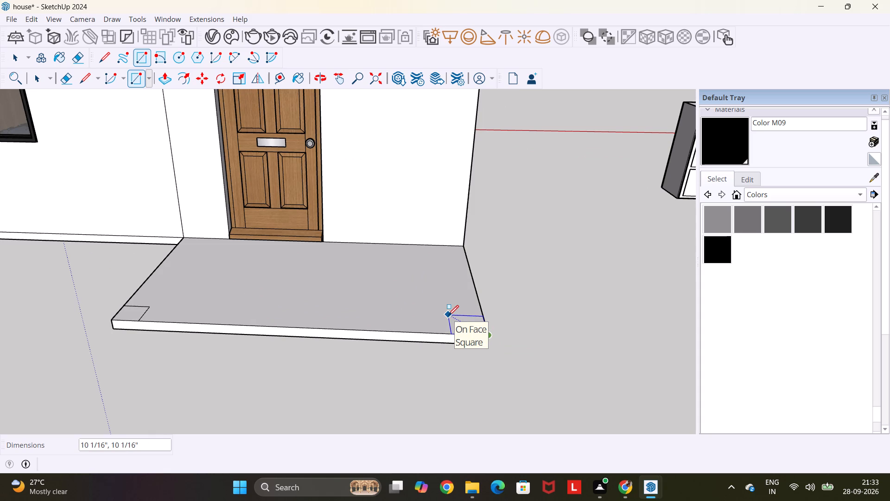
type("8\",8\"")
key("Return")
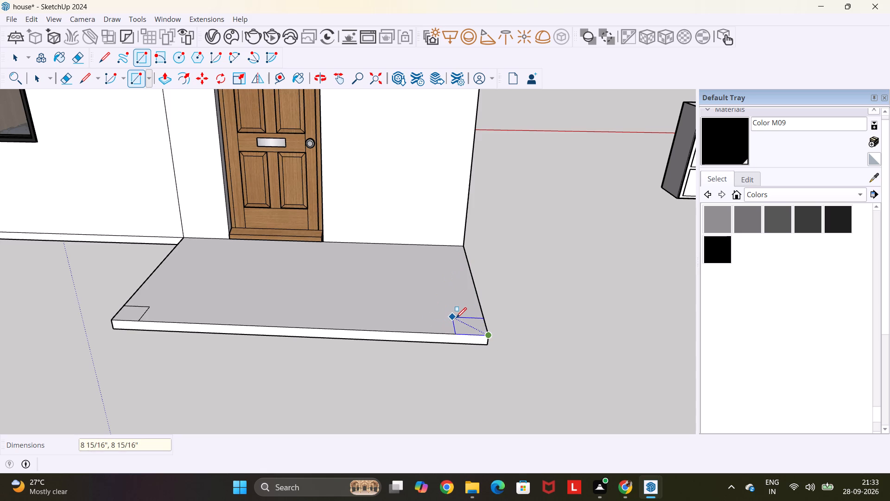
type("8\"")
type(",8\"")
key("Return")
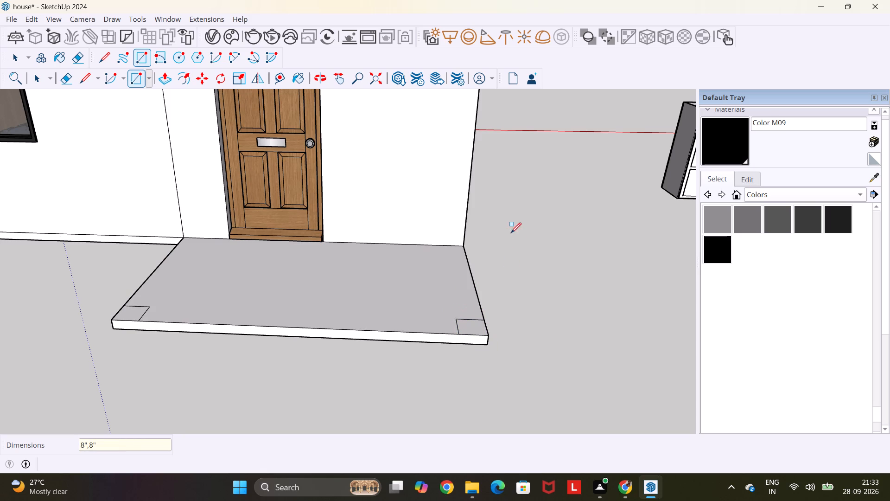
Draw an 8" by 8" square on the platform's top face where it meets the outer corner of the house wall.
left_click(464, 247)
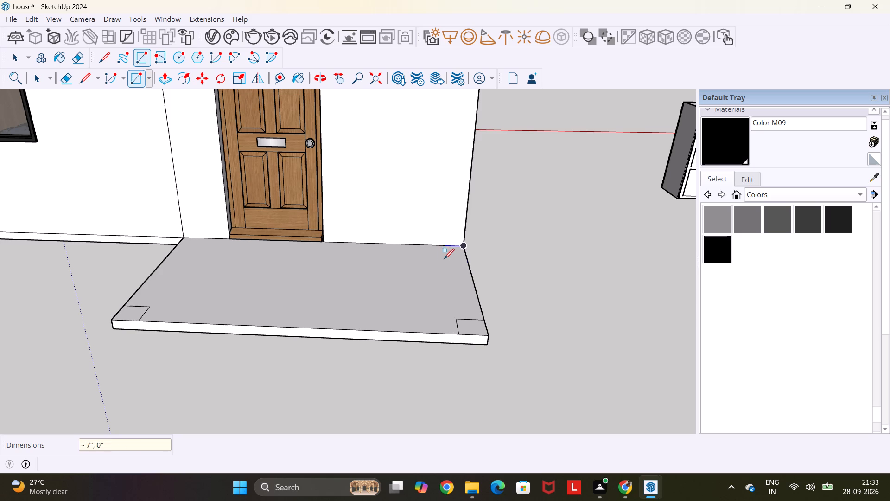
type("8\",8\"")
key("Return")
left_click(467, 248)
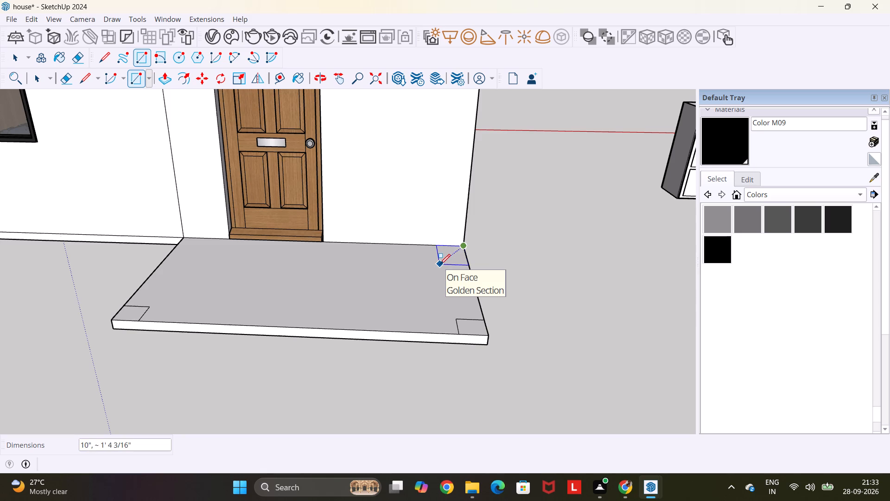
type("8\"")
type(",8\"")
key("Return")
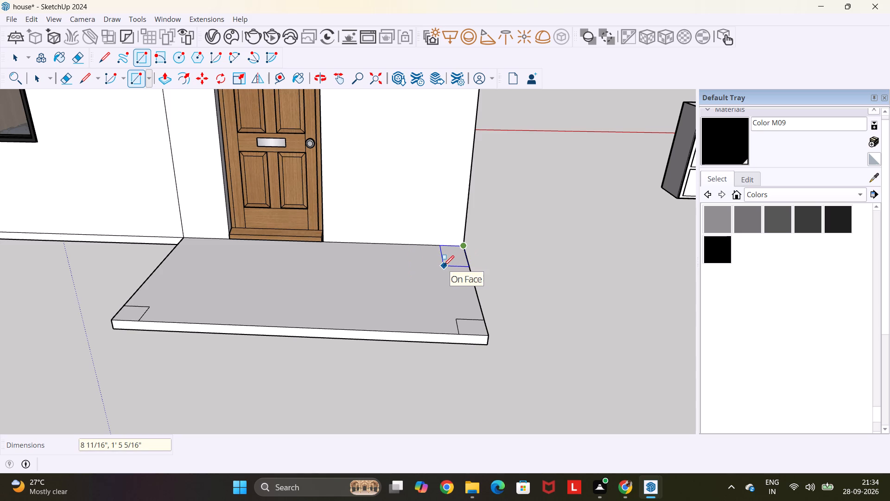
type("8\"")
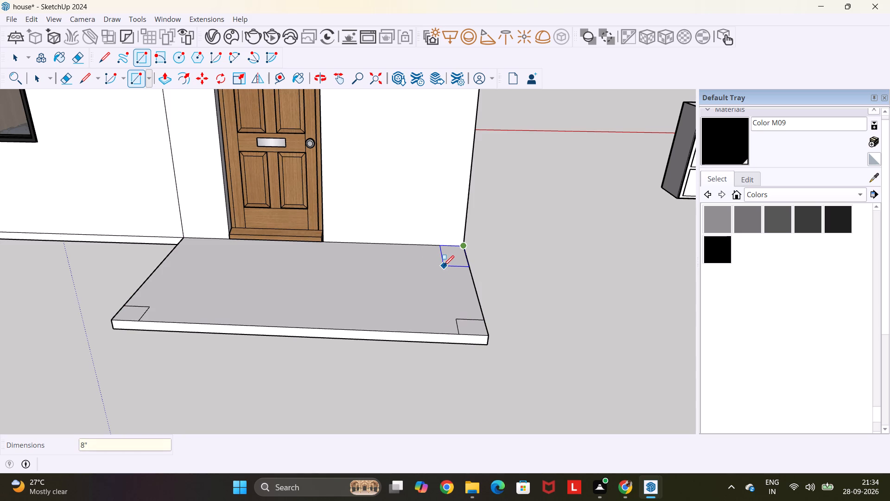
key("comma")
type("8\"")
key("Return")
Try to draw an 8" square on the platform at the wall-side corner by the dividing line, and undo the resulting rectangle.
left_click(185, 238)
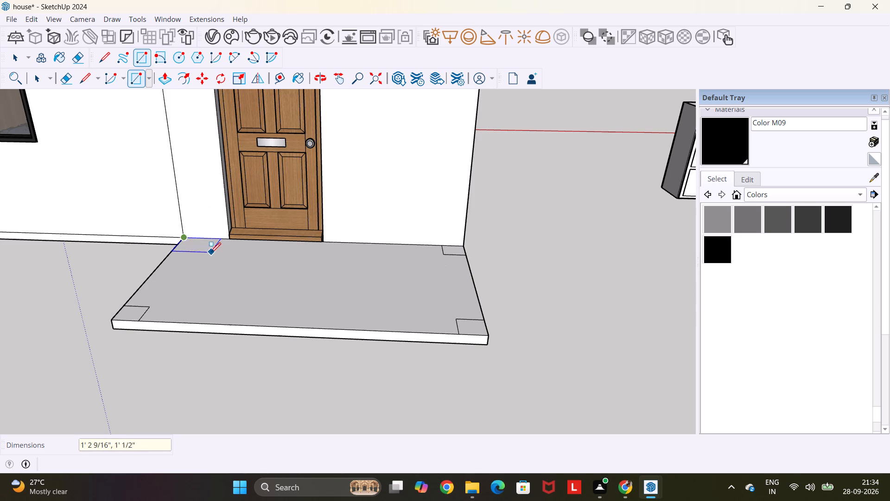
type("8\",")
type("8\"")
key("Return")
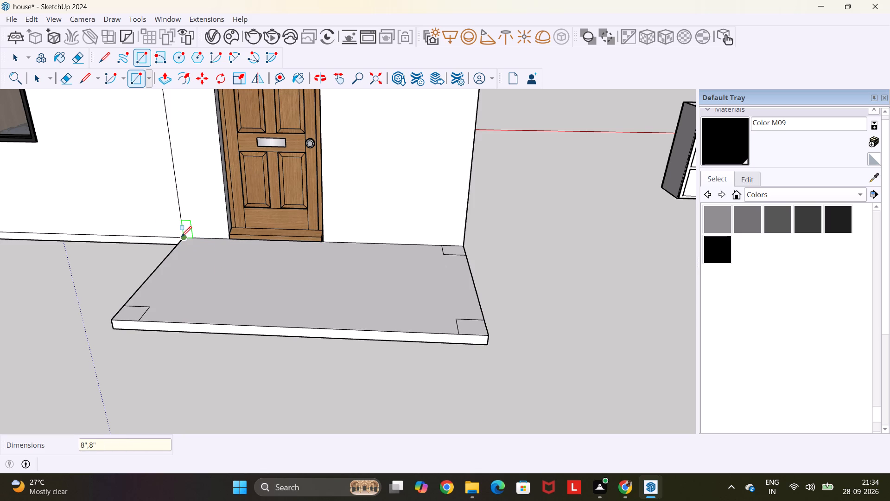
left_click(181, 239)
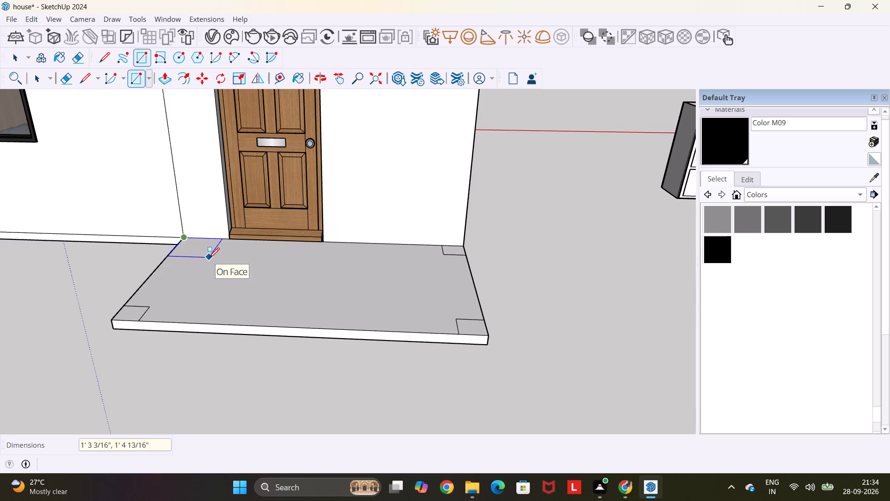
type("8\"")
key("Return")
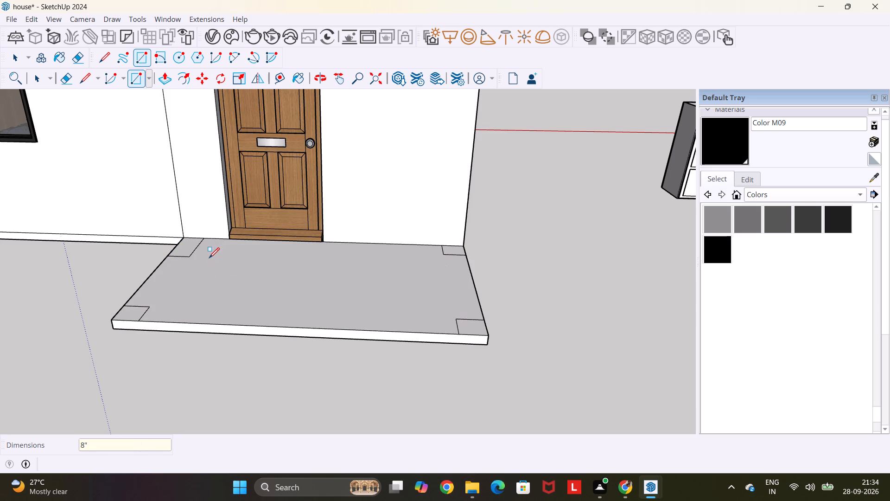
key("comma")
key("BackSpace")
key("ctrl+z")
Draw an 8" by 8" square on the platform's top face at the wall-side corner by the wall's dividing line.
left_click(182, 238)
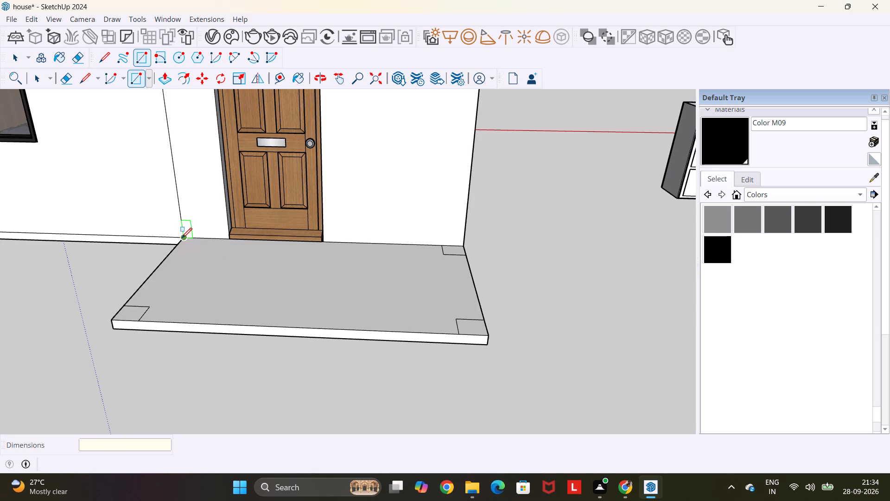
key("8")
type("\"\"")
key("BackSpace")
type(",8\"")
key("Return")
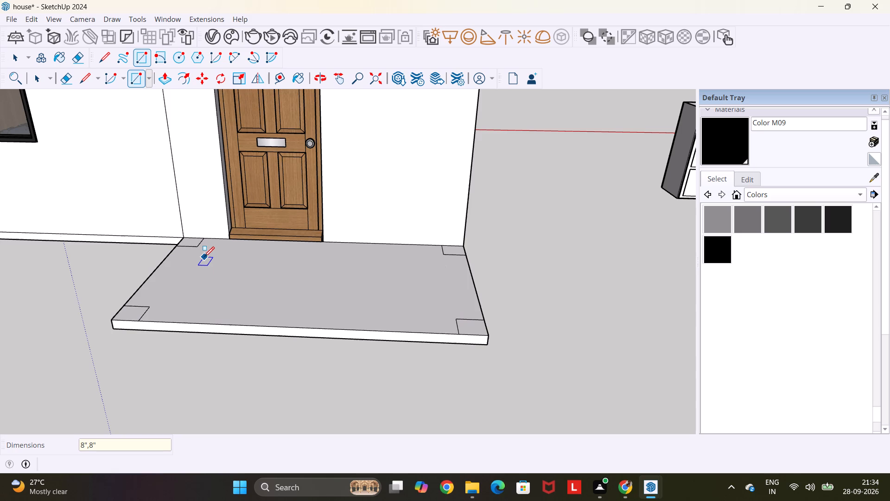
Extrude the square at the wall-side corner by the dividing line 10' up to the top of the house wall.
scroll(203, 257, "down", 2)
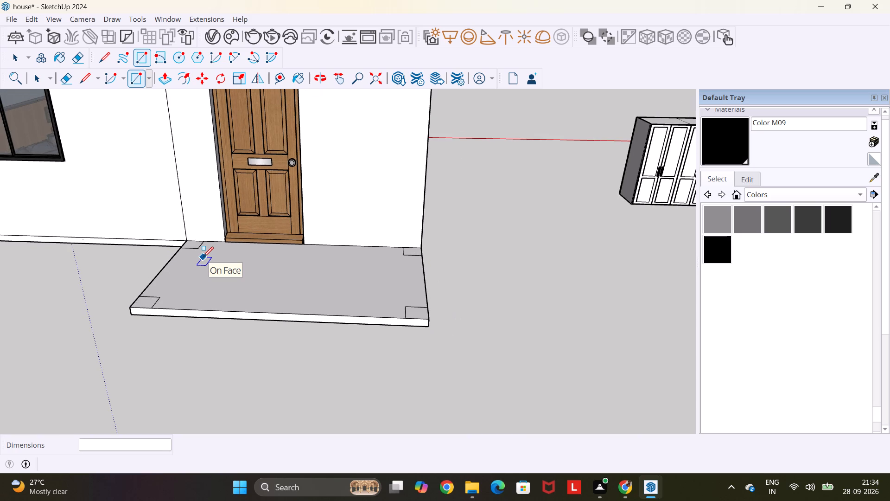
scroll(217, 260, "down", 9)
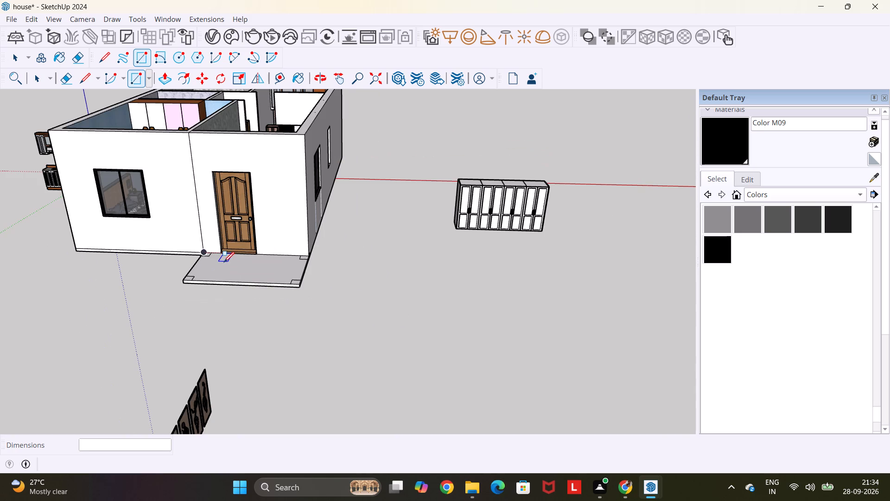
key("p")
scroll(210, 245, "up", 8)
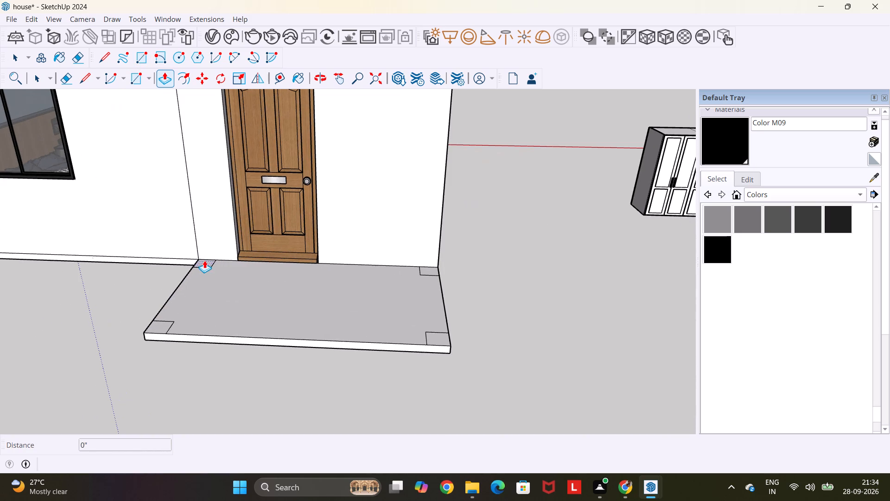
left_click(204, 260)
scroll(208, 207, "down", 15)
scroll(203, 141, "up", 5)
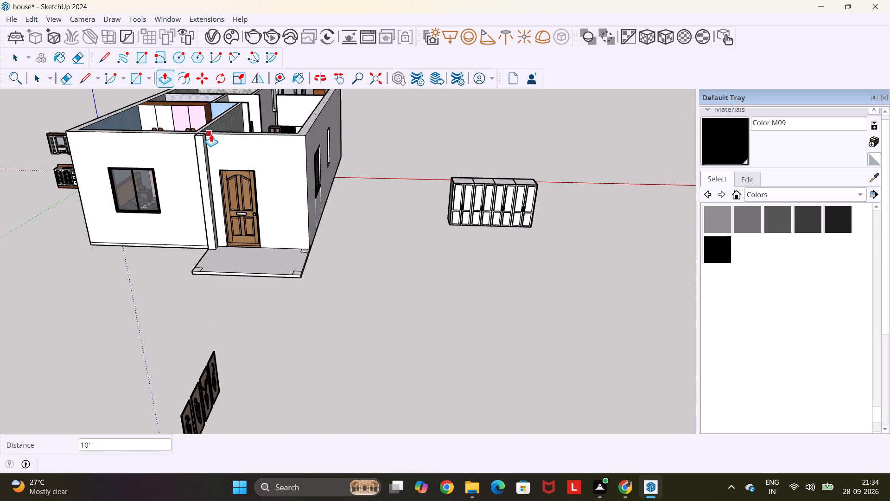
left_click(211, 134)
Extrude the square at the house wall's outer corner upward by the same 10'.
scroll(319, 256, "up", 10)
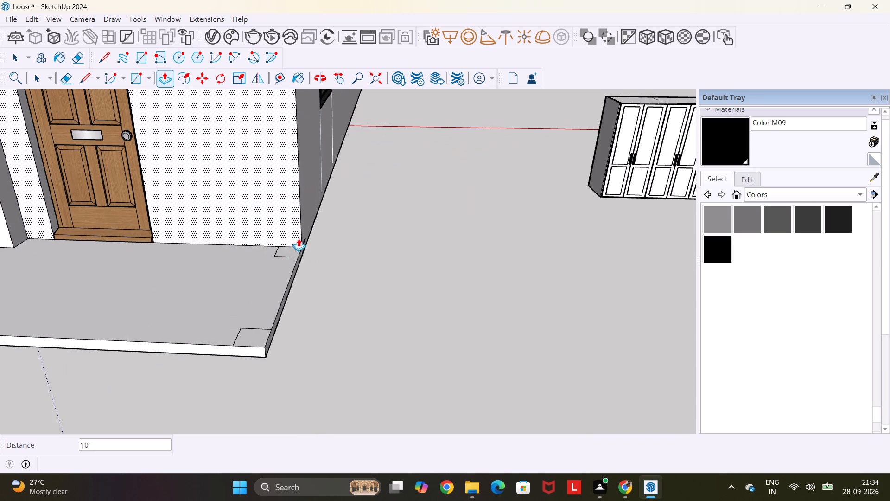
scroll(292, 247, "up", 11)
double_click(291, 253)
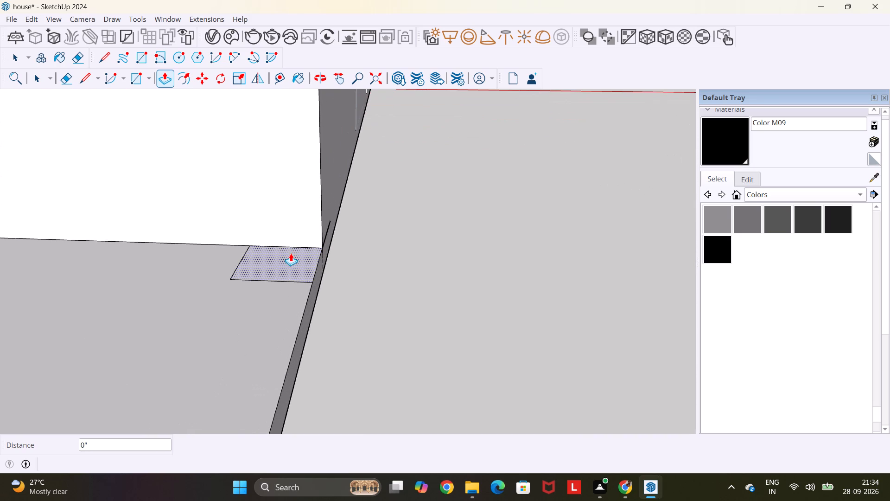
Extrude the square at the platform's front corner farthest from the window upward by the same 10'.
scroll(291, 253, "down", 17)
scroll(263, 321, "up", 6)
double_click(269, 314)
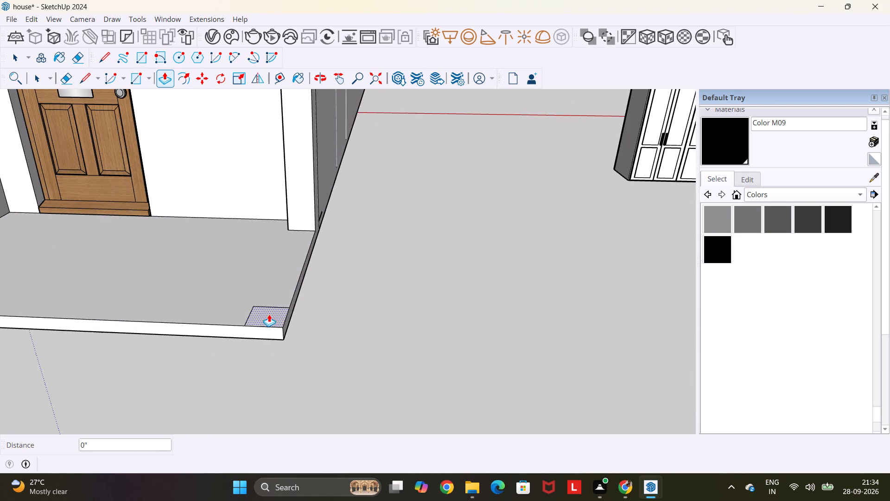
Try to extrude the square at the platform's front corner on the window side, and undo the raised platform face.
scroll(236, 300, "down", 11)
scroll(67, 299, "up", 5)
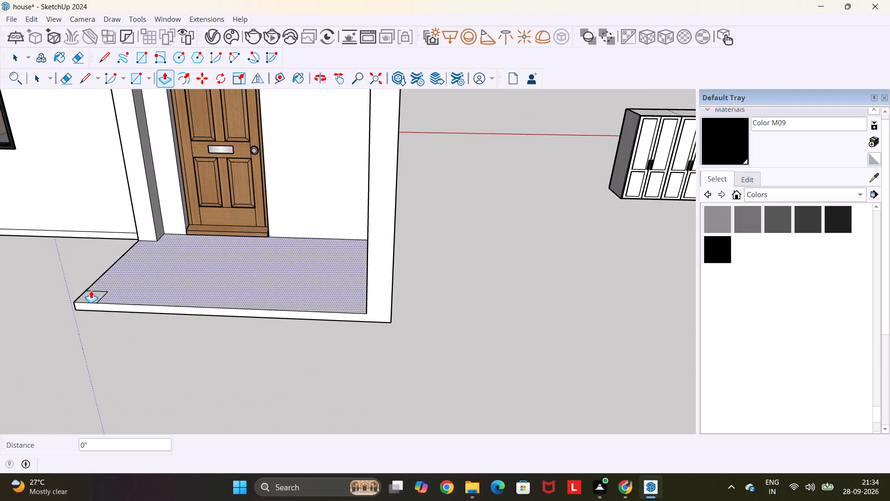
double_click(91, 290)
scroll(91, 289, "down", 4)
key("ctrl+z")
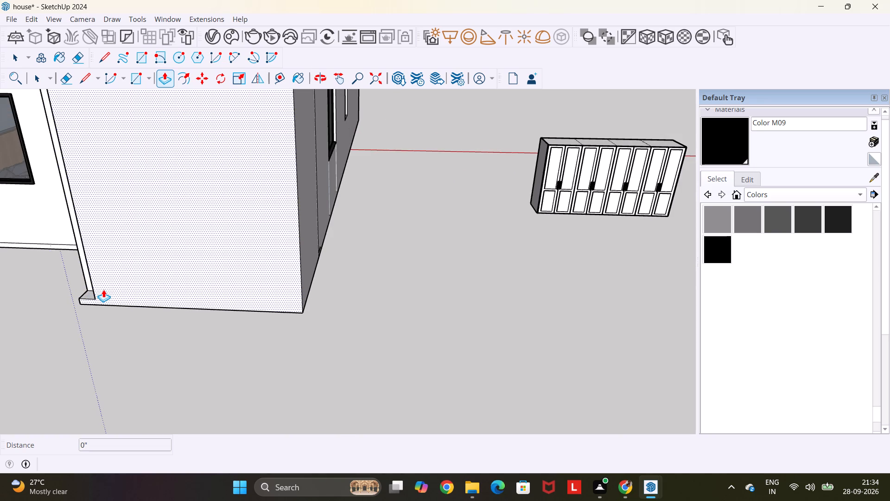
Extrude the square at the platform's front corner on the window side upward by the same 10'.
scroll(103, 291, "up", 6)
double_click(83, 292)
Push/Pull the thin strip along the top of the rear kitchen wall 32' forward to the front wall as a roof slab.
scroll(83, 292, "down", 3)
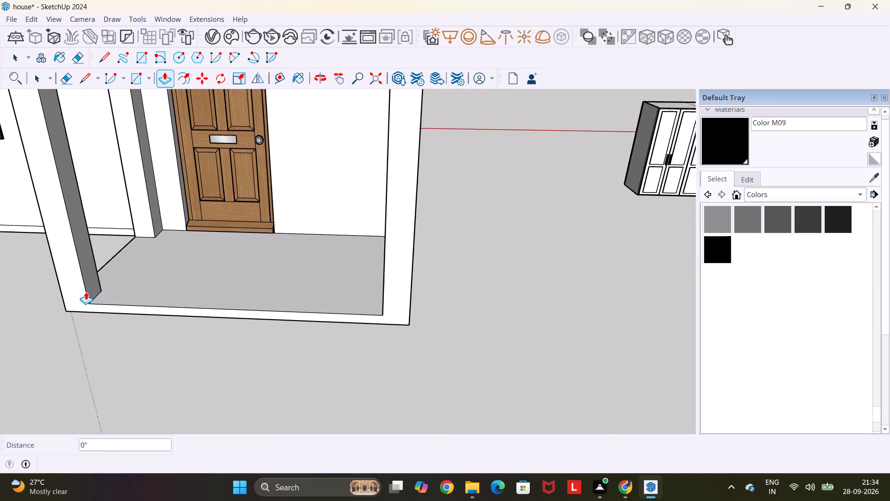
scroll(86, 292, "down", 14)
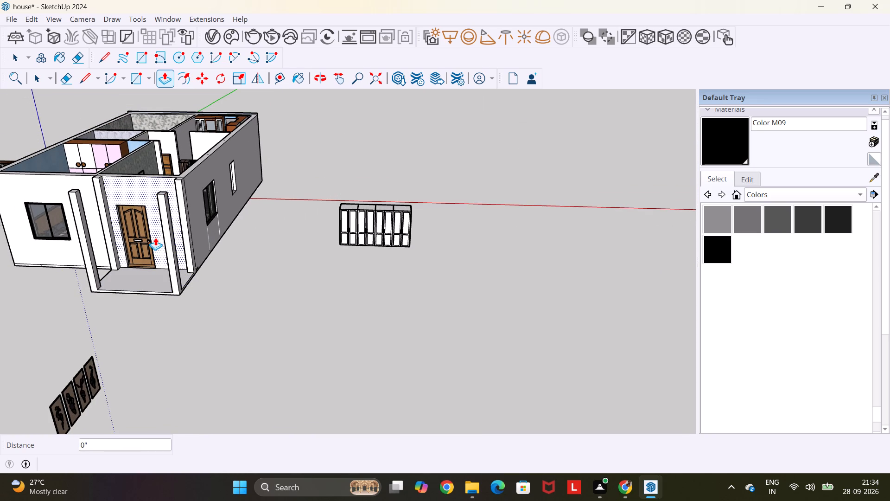
scroll(269, 108, "up", 5)
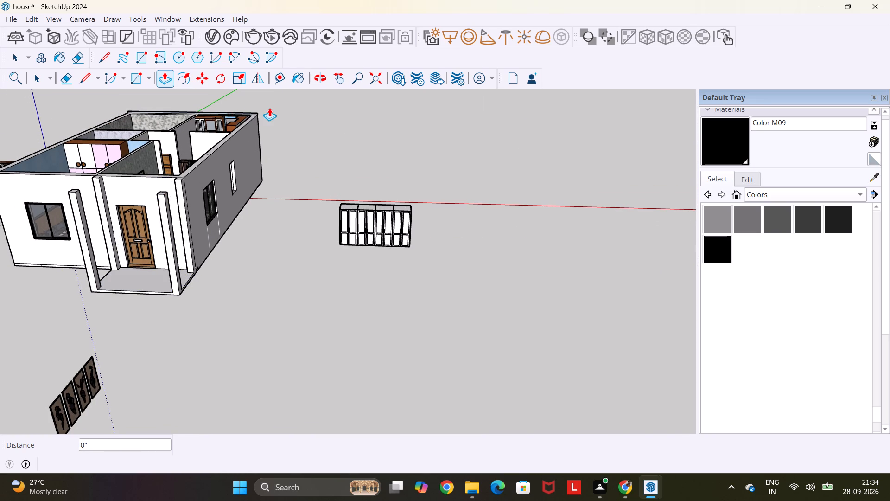
scroll(222, 105, "up", 16)
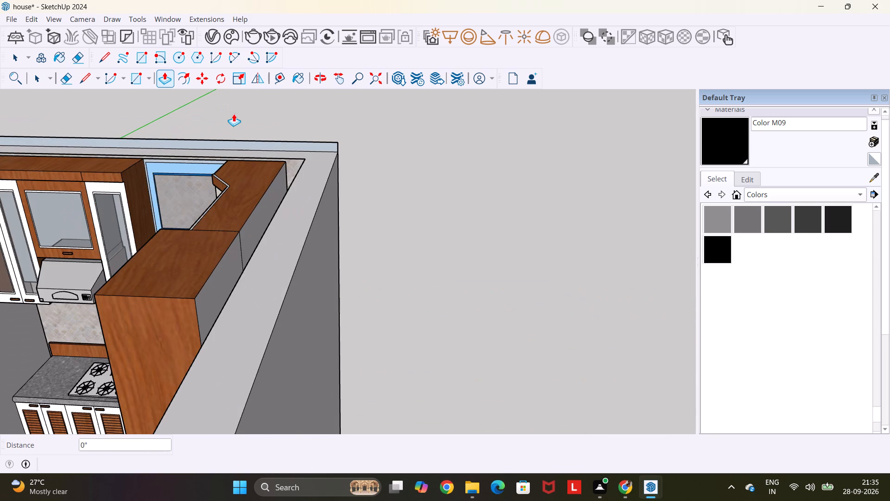
left_click(253, 141)
scroll(252, 141, "down", 16)
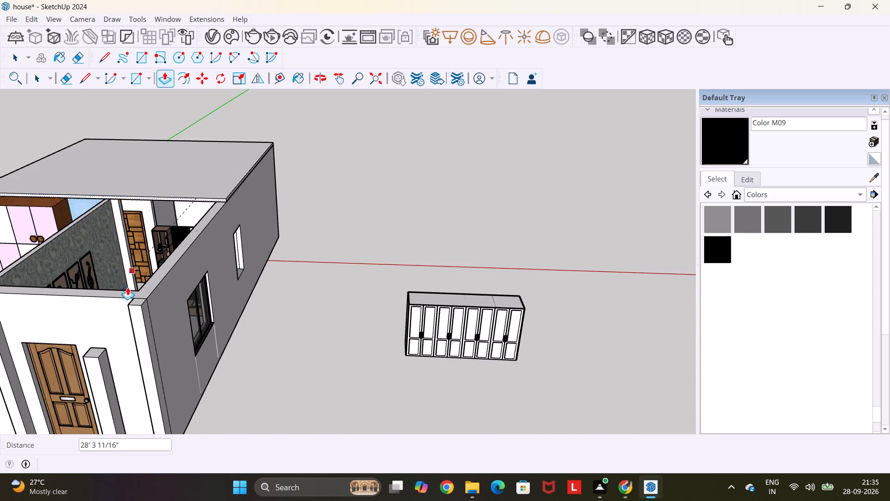
left_click(113, 309)
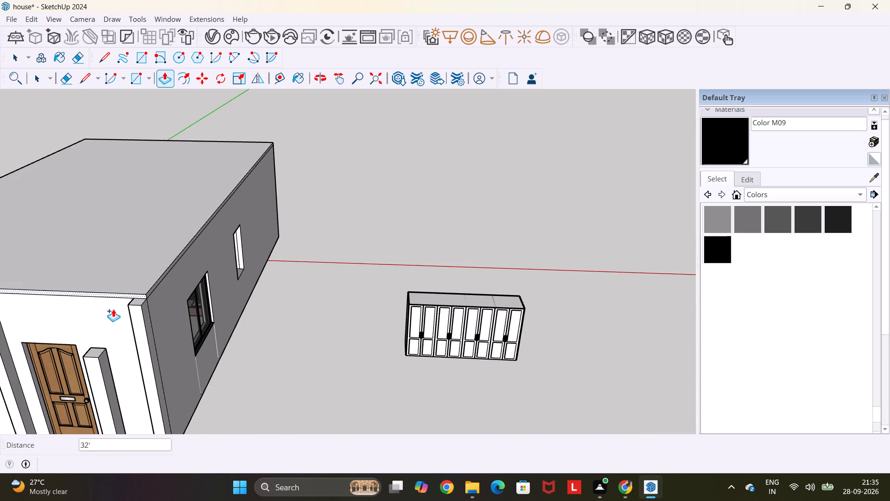
Extend the roof slab's front edge 5' over the entrance platform and its posts.
left_click(117, 295)
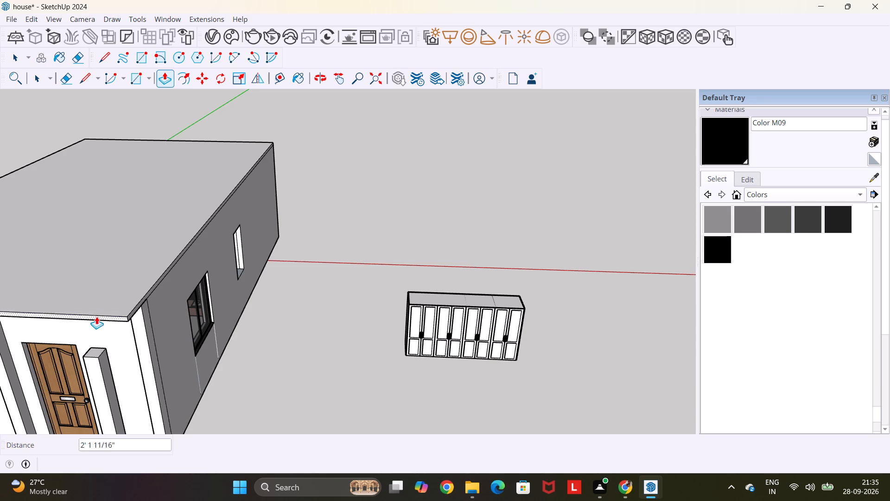
scroll(96, 318, "down", 6)
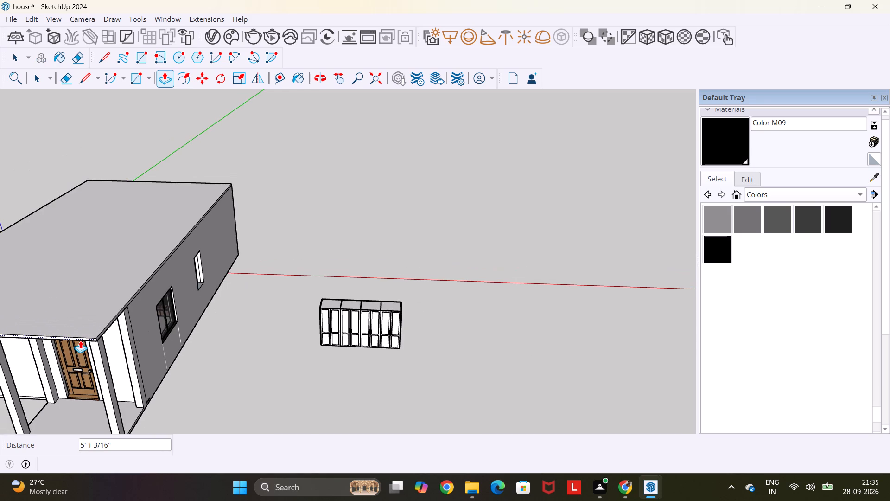
scroll(80, 341, "up", 6)
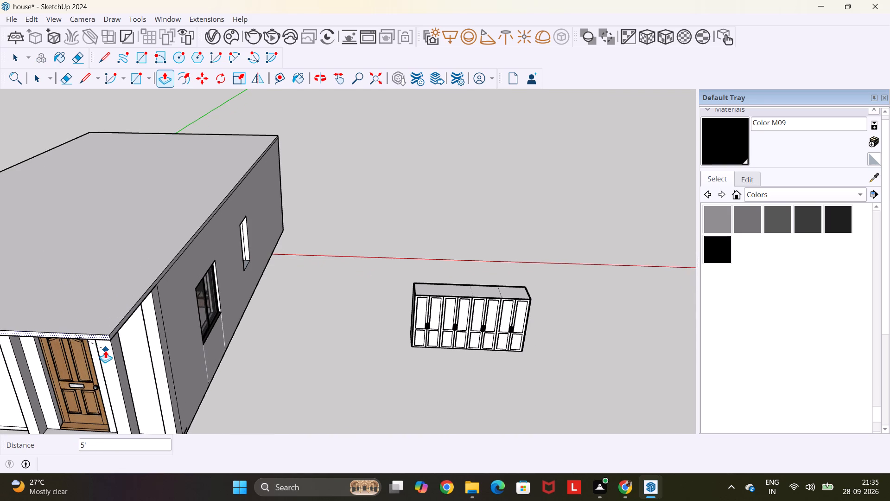
left_click(106, 351)
Extrude the roof slab's top face upward about 10' 6 1/2".
scroll(104, 351, "down", 20)
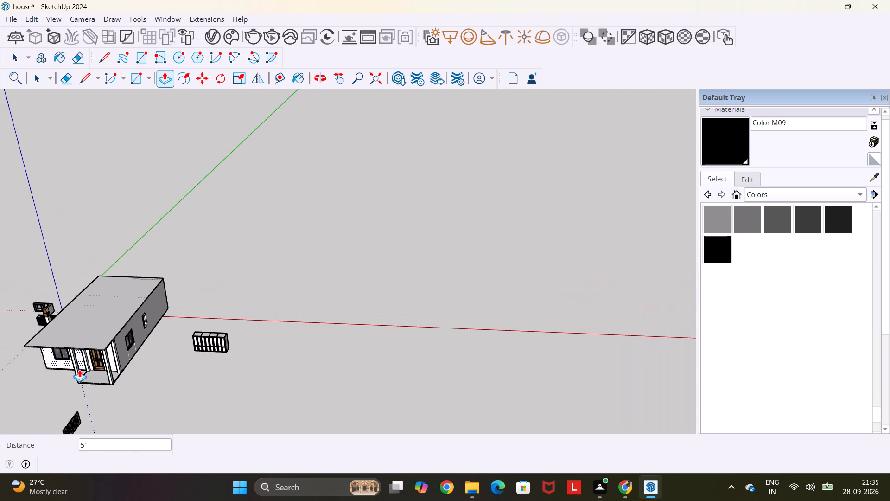
middle_click_drag(79, 370, 340, 260)
scroll(341, 260, "down", 1)
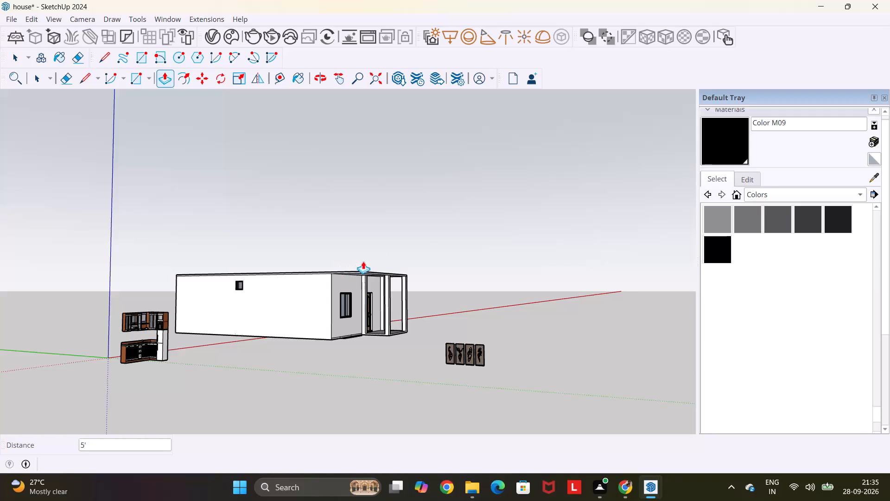
middle_click_drag(435, 237, 183, 342)
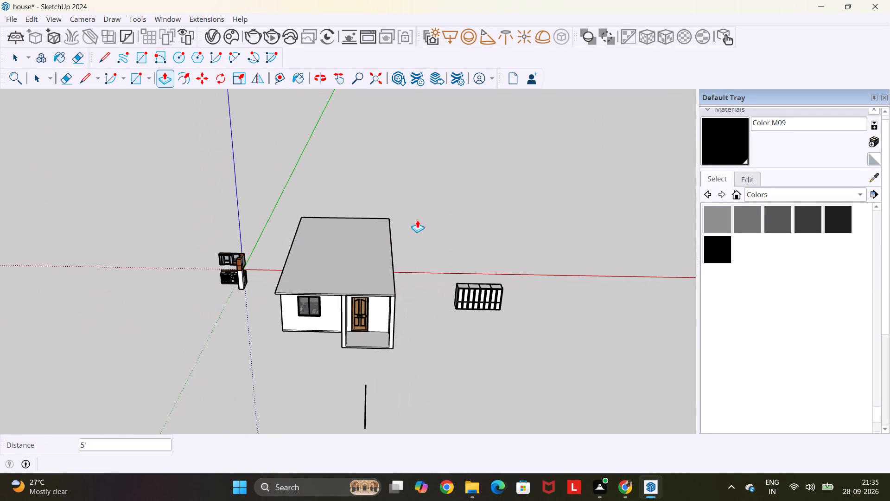
left_click(345, 254)
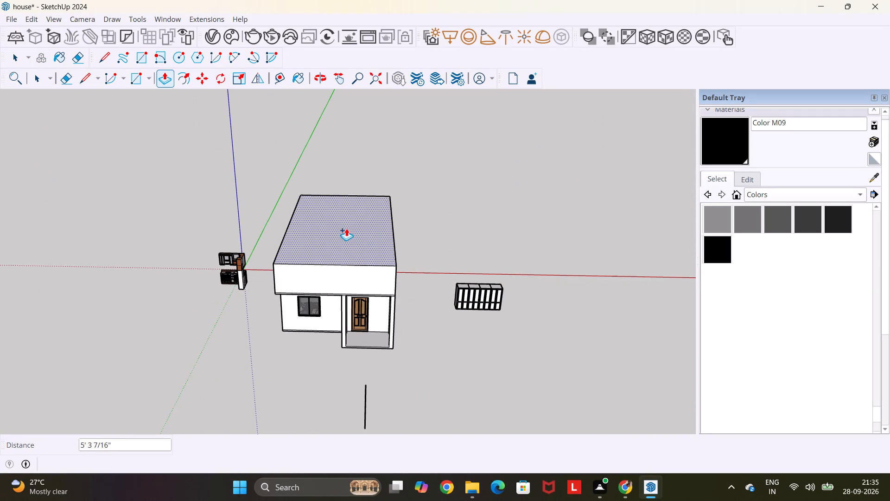
left_click(350, 202)
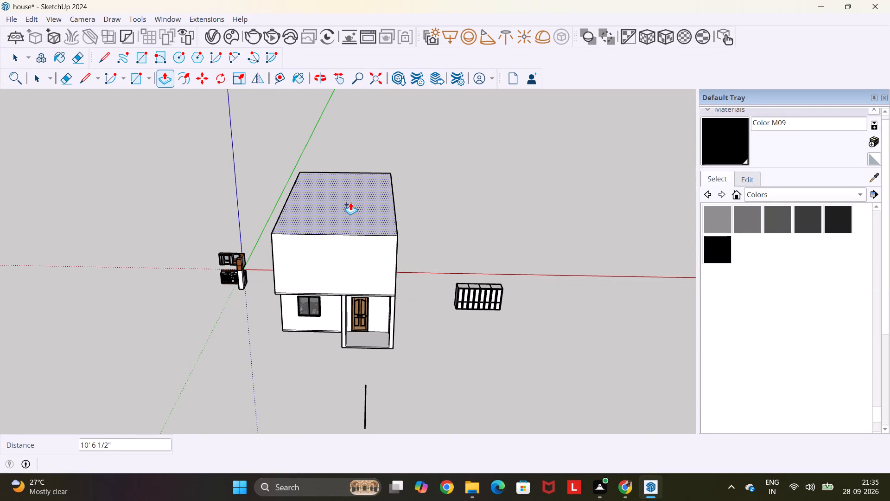
Draw a vertical line about 10' 6 1/2" long down the middle of the roof block's front face, starting at its top edge's midpoint.
middle_click_drag(361, 268, 346, 171)
middle_click_drag(363, 285, 368, 198)
middle_click_drag(483, 348, 469, 304)
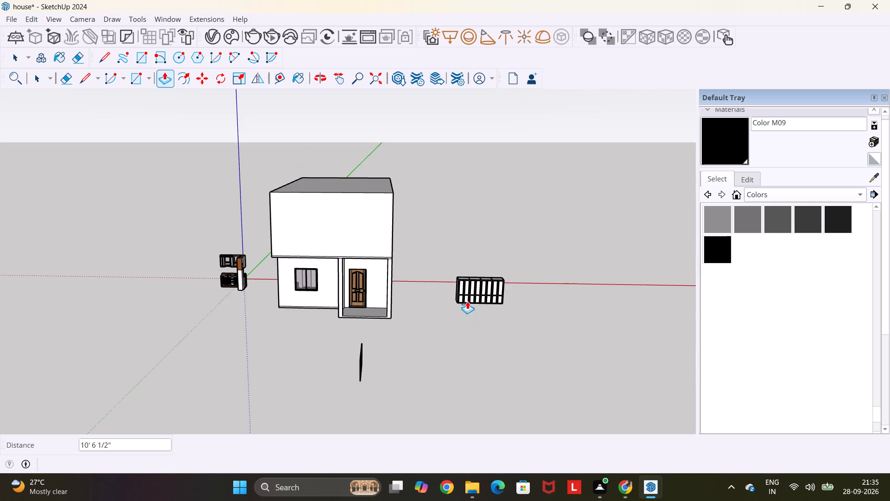
key("space")
scroll(246, 195, "up", 4)
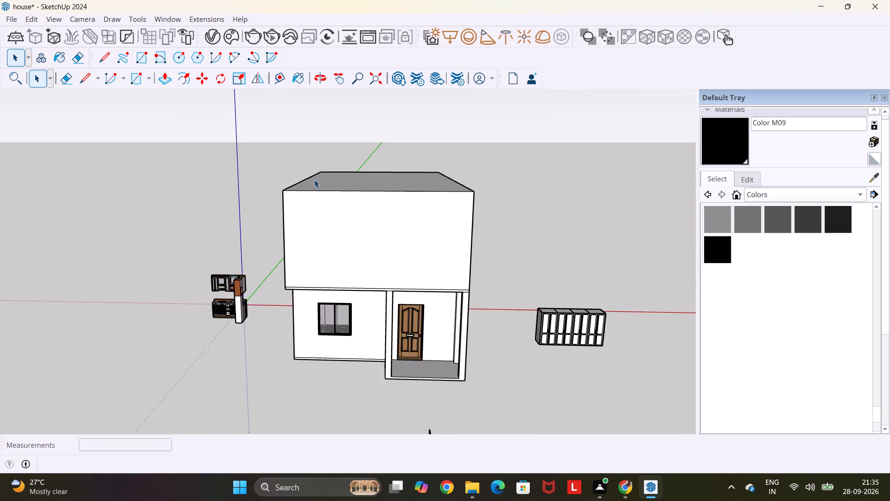
scroll(314, 180, "up", 4)
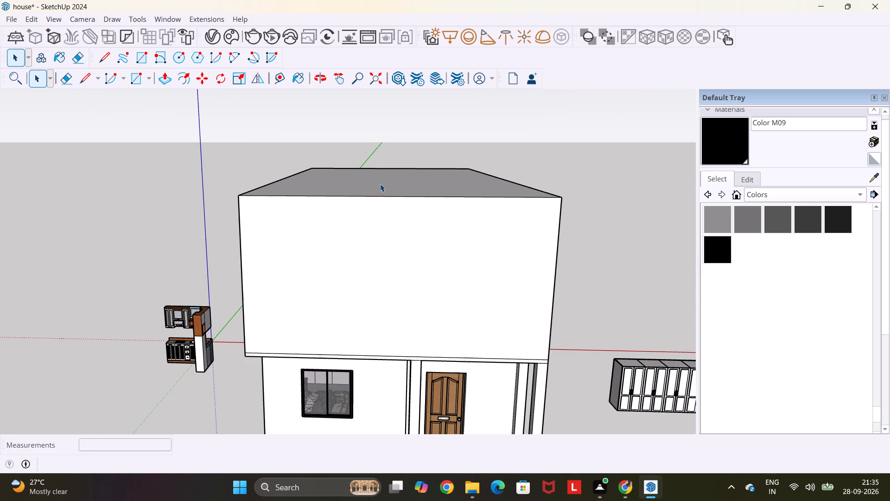
key("l")
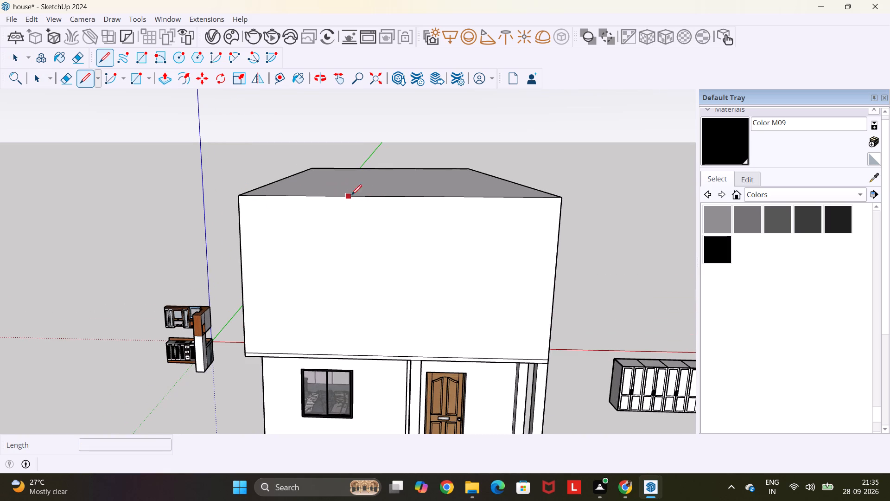
left_click(398, 198)
left_click(398, 355)
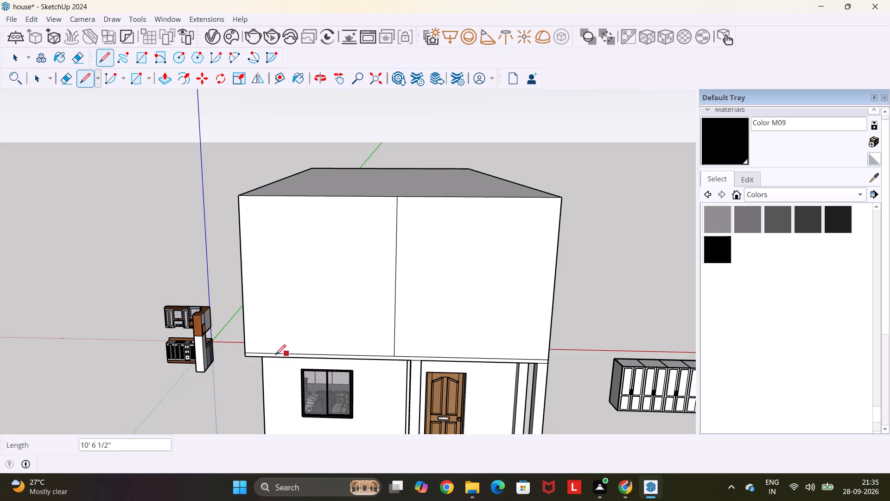
Draw two sloping gable lines on the roof block's front face, from its lower corners to the midpoint of the vertical centre line.
left_click(246, 352)
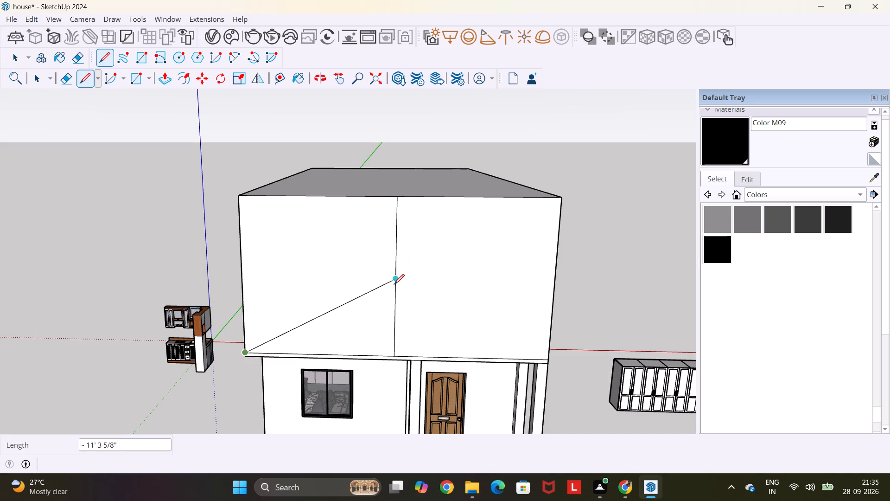
left_click(395, 279)
left_click(396, 280)
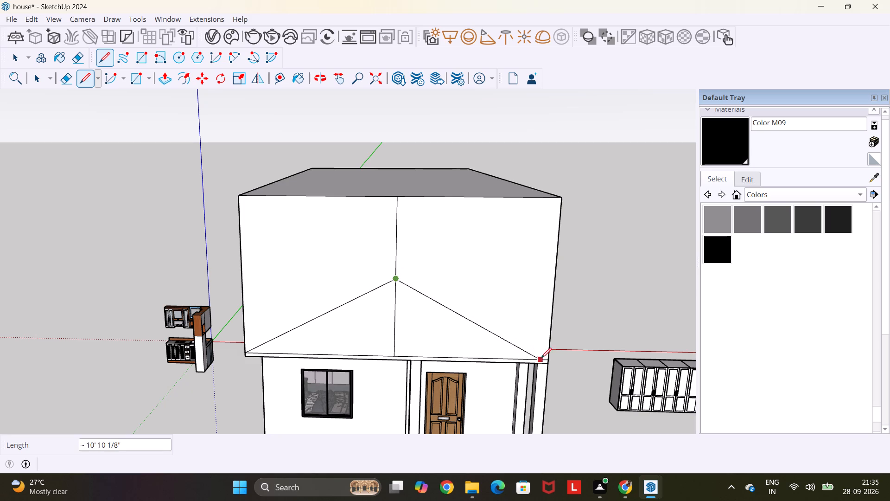
left_click(548, 360)
scroll(547, 358, "down", 4)
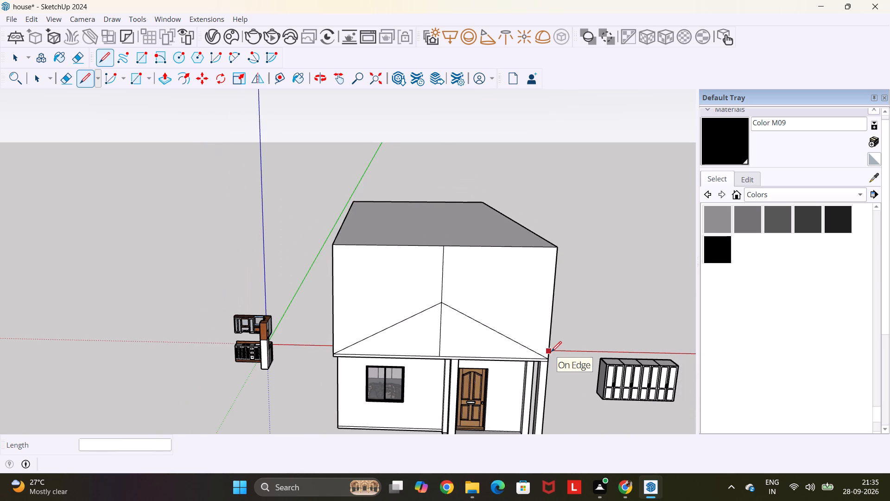
Push the two front areas above the sloping lines 37' back through the roof block to form a gable roof.
key("p")
left_click(496, 317)
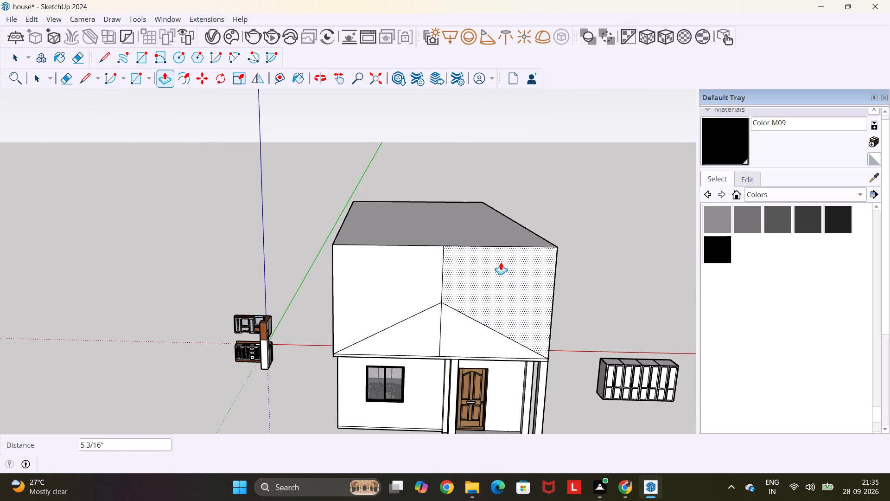
scroll(487, 223, "down", 4)
middle_click_drag(495, 215, 495, 215)
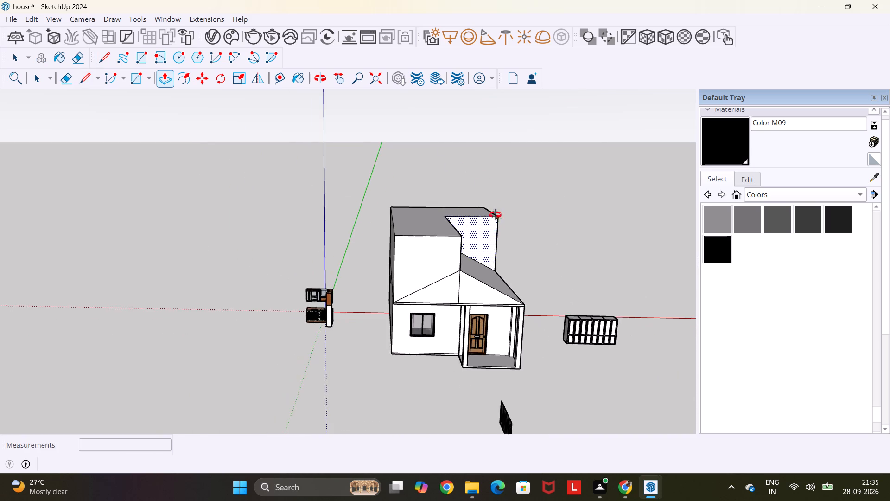
middle_click_drag(495, 215, 234, 242)
left_click(473, 266)
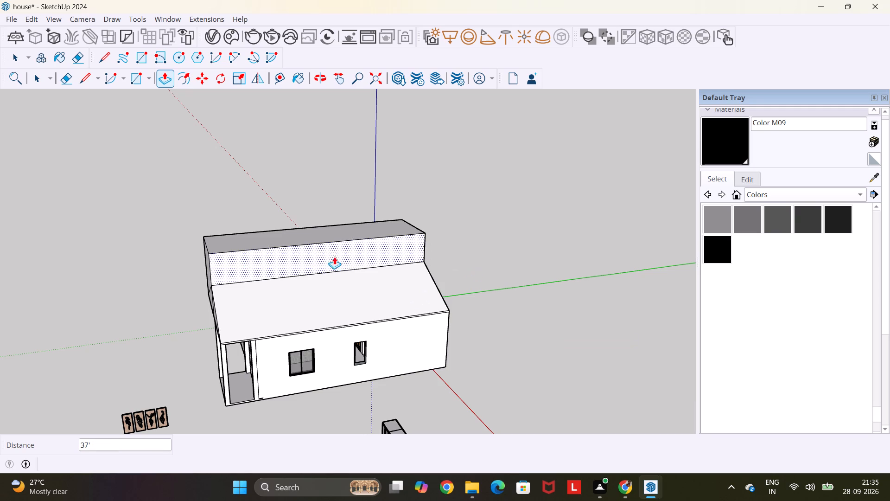
middle_click_drag(221, 257, 435, 265)
left_click(335, 296)
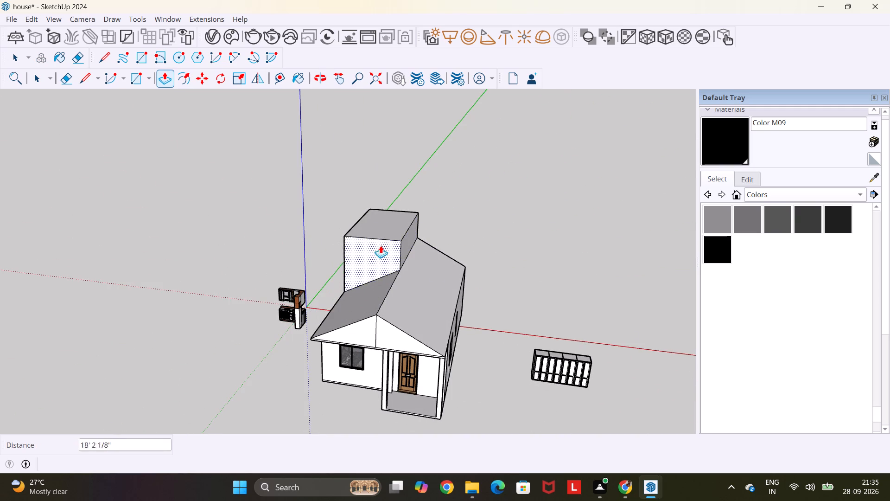
left_click(410, 196)
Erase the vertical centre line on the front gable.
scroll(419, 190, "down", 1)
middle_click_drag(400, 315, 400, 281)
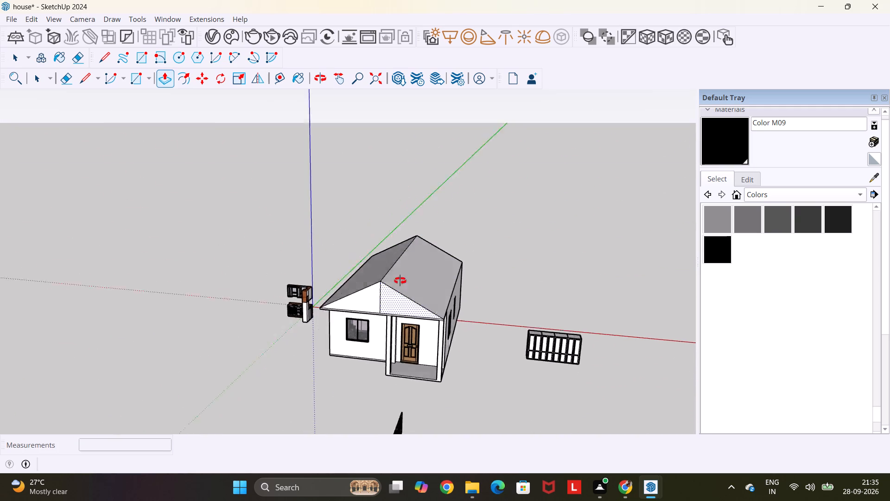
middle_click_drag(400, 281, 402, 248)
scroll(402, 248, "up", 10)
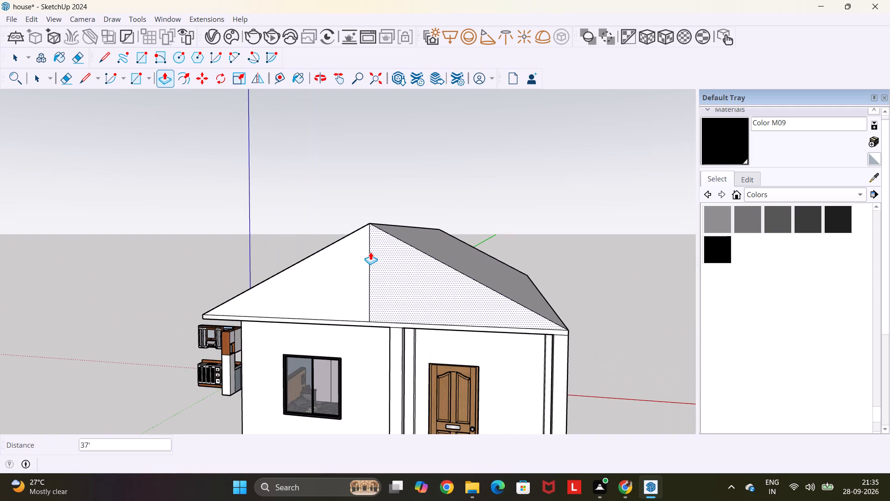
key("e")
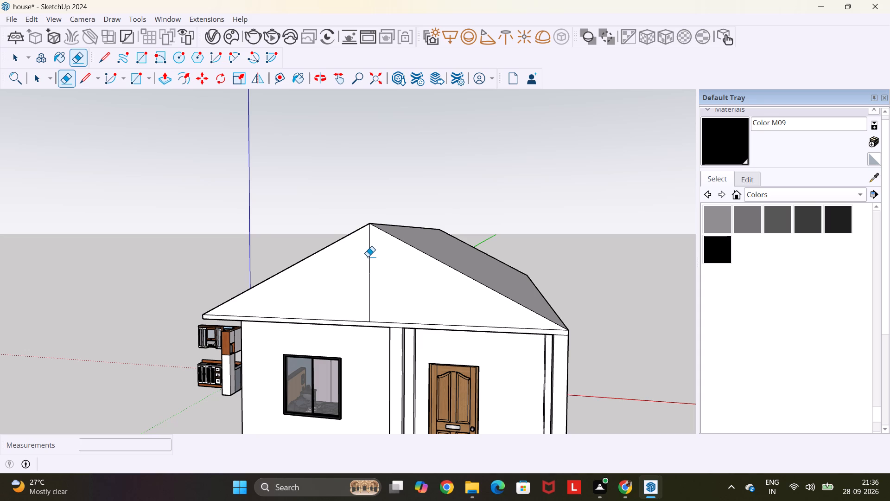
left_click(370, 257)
Examine the gable roof from the front, both sides and above, including its eave over the window-side wall.
middle_click_drag(399, 273, 383, 284)
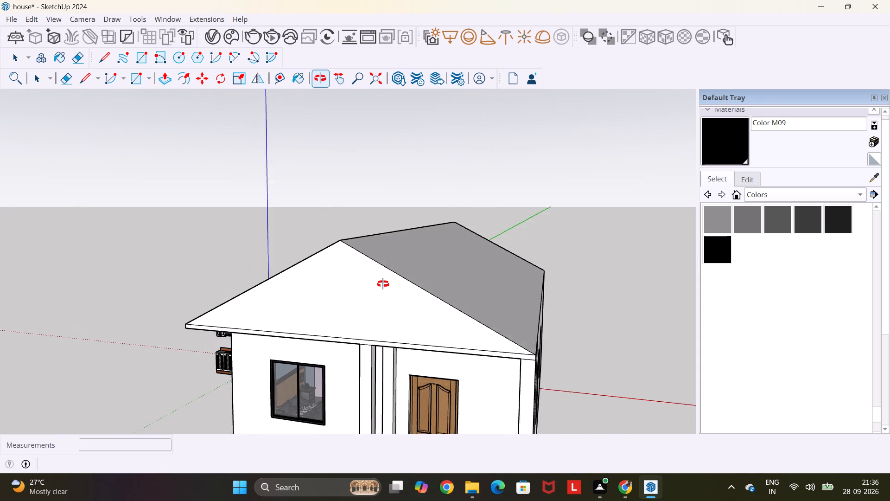
middle_click_drag(383, 284, 394, 285)
scroll(395, 285, "down", 2)
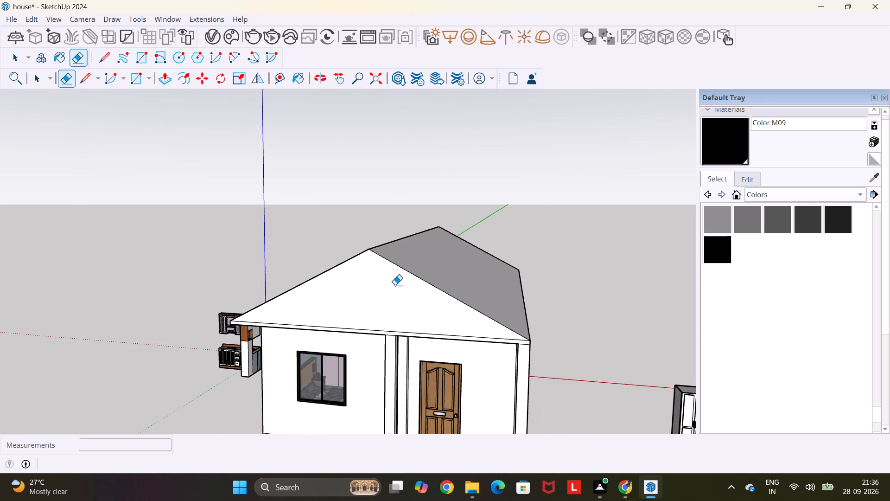
middle_click_drag(399, 284, 297, 285)
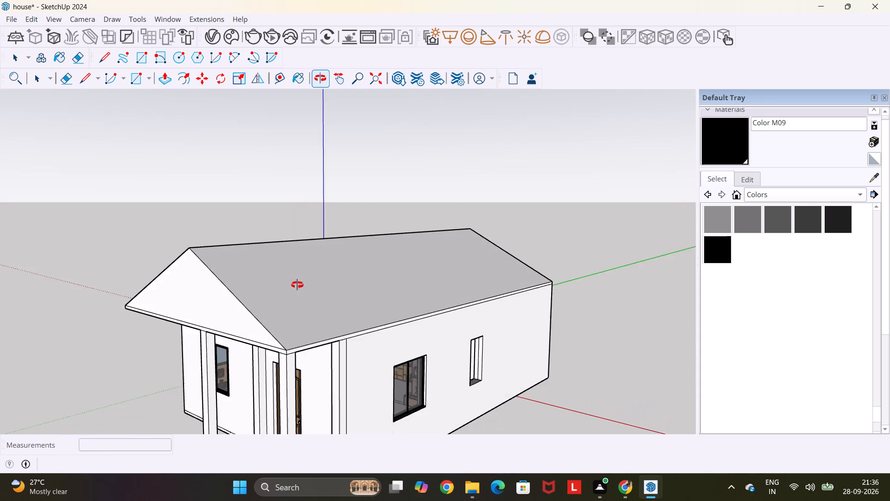
middle_click_drag(297, 285, 545, 230)
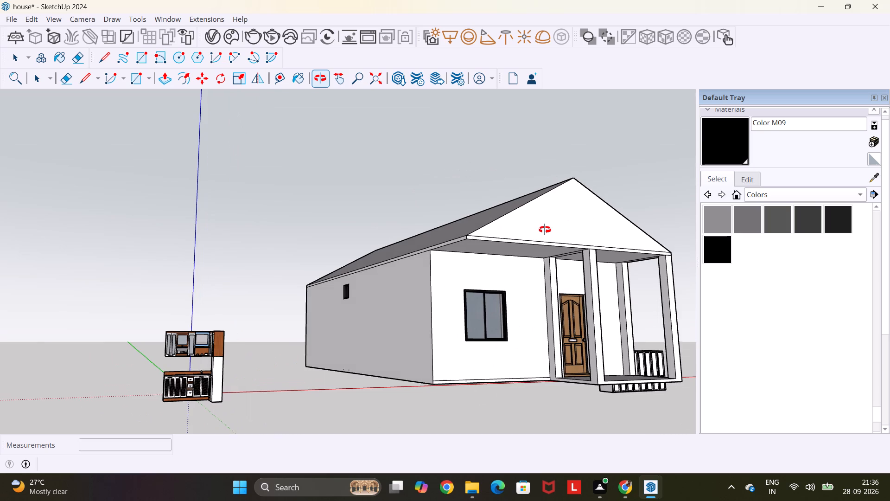
middle_click_drag(545, 230, 408, 247)
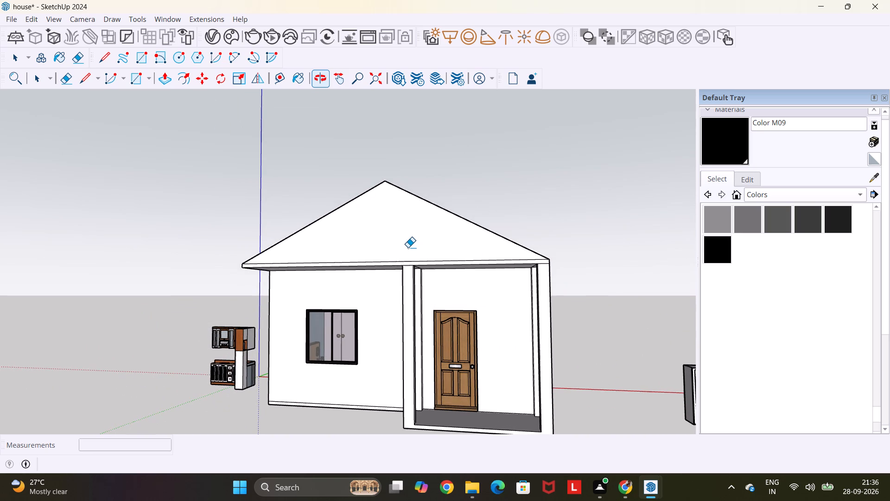
scroll(408, 247, "down", 4)
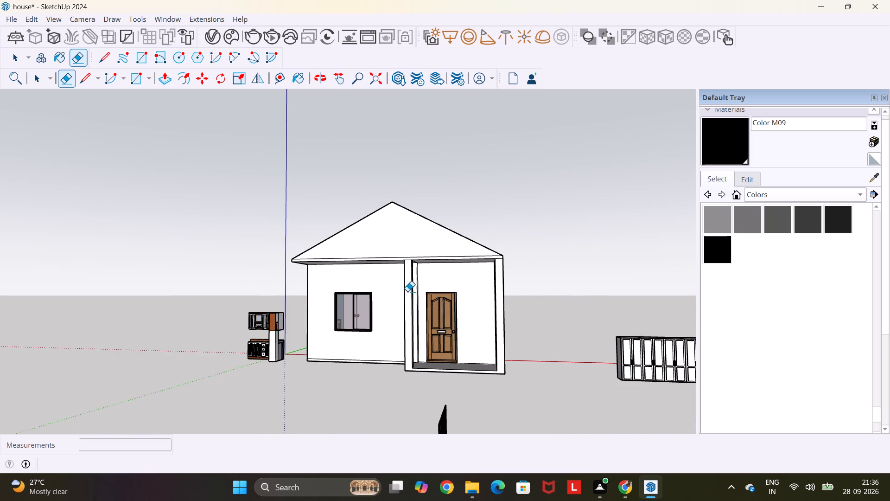
middle_click_drag(377, 231, 378, 255)
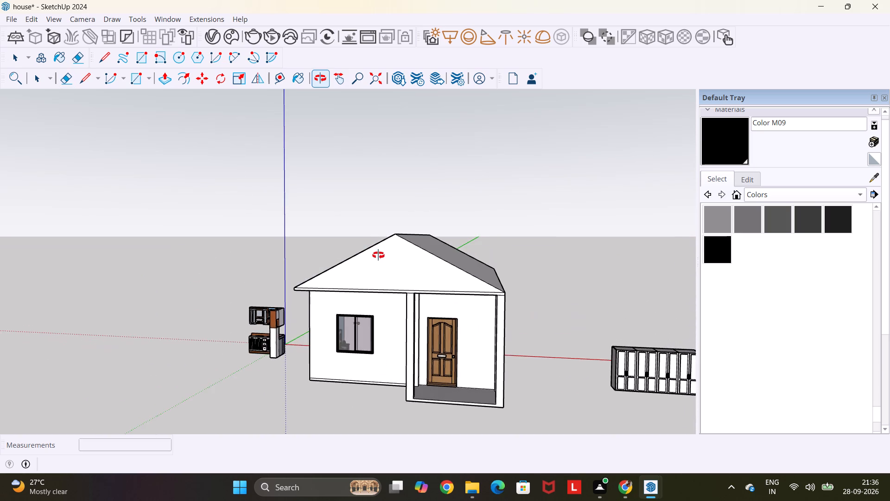
middle_click_drag(378, 255, 161, 309)
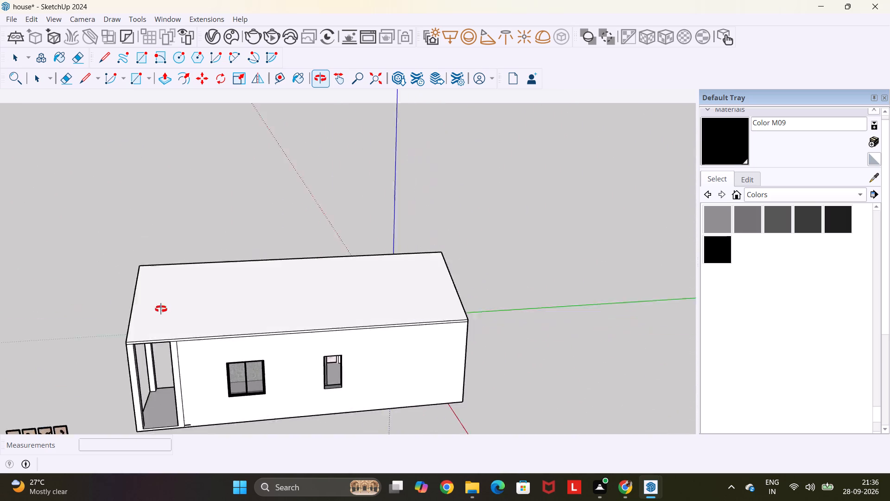
middle_click_drag(161, 309, 372, 300)
scroll(372, 300, "up", 5)
middle_click_drag(422, 366, 450, 327)
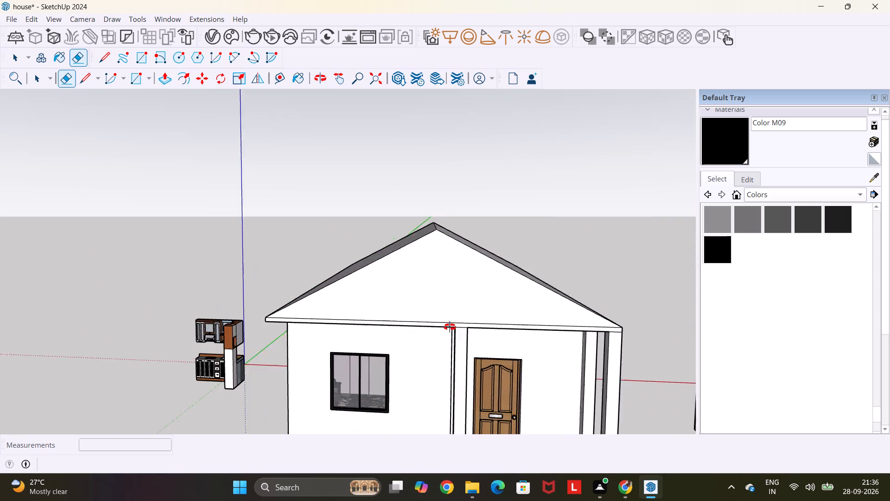
middle_click_drag(450, 327, 452, 322)
scroll(452, 322, "down", 1)
middle_click_drag(397, 309, 510, 292)
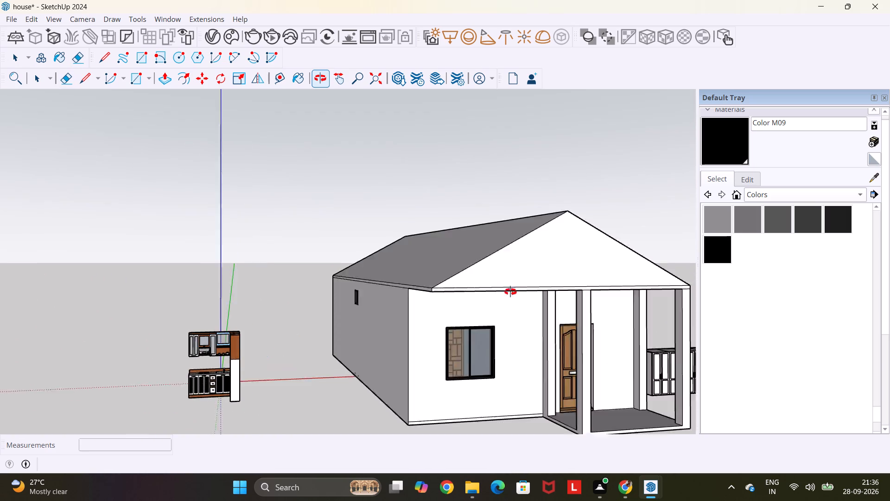
middle_click_drag(510, 292, 534, 310)
scroll(534, 310, "up", 8)
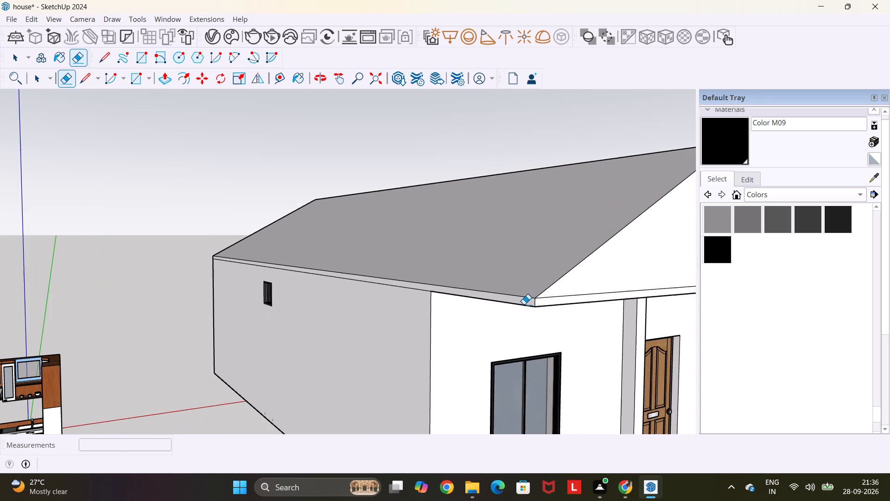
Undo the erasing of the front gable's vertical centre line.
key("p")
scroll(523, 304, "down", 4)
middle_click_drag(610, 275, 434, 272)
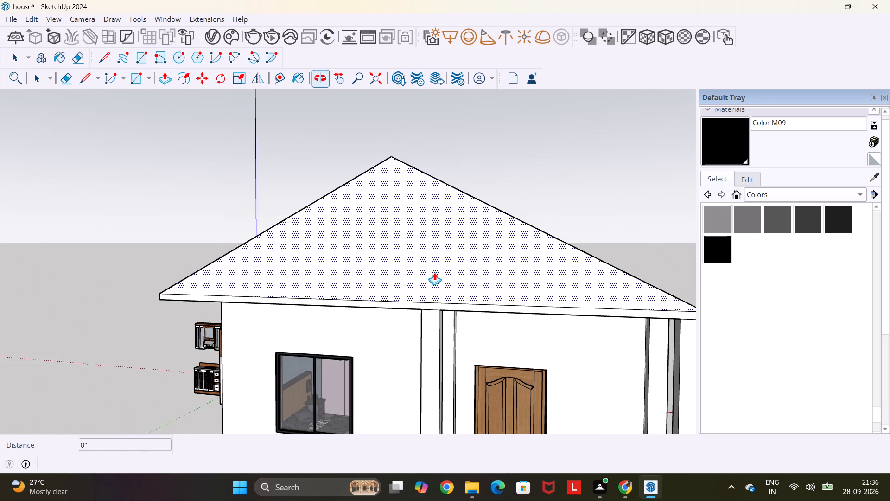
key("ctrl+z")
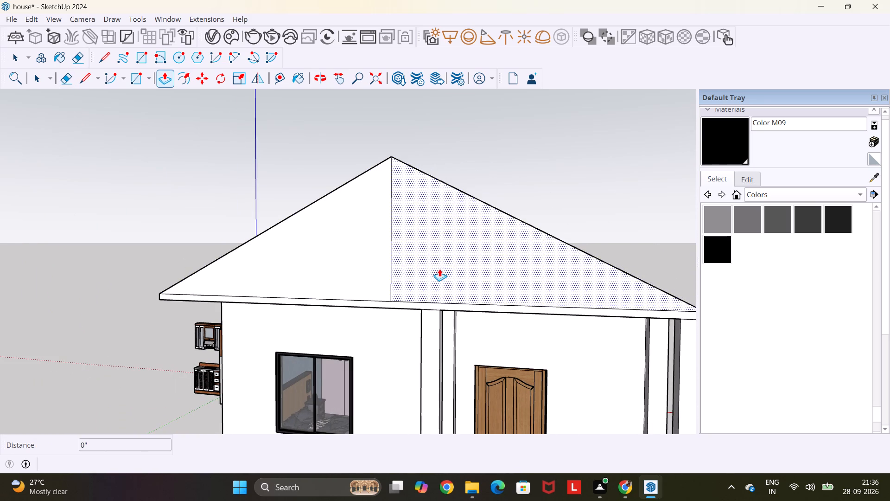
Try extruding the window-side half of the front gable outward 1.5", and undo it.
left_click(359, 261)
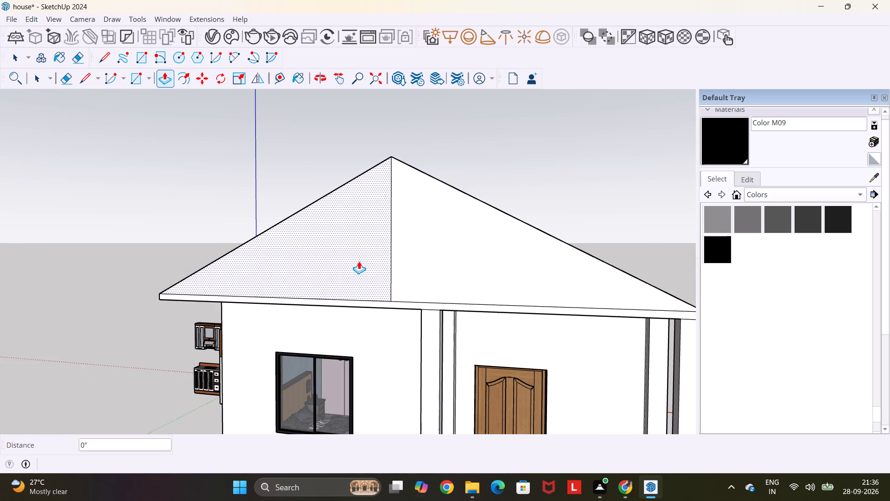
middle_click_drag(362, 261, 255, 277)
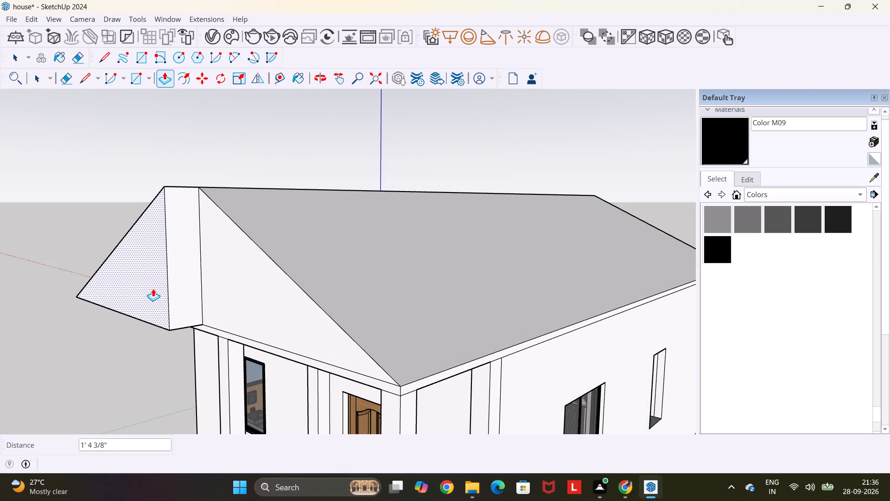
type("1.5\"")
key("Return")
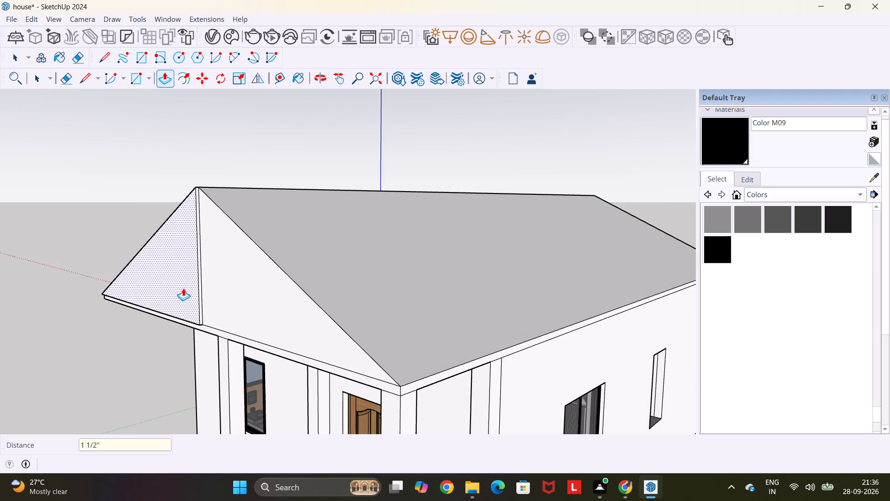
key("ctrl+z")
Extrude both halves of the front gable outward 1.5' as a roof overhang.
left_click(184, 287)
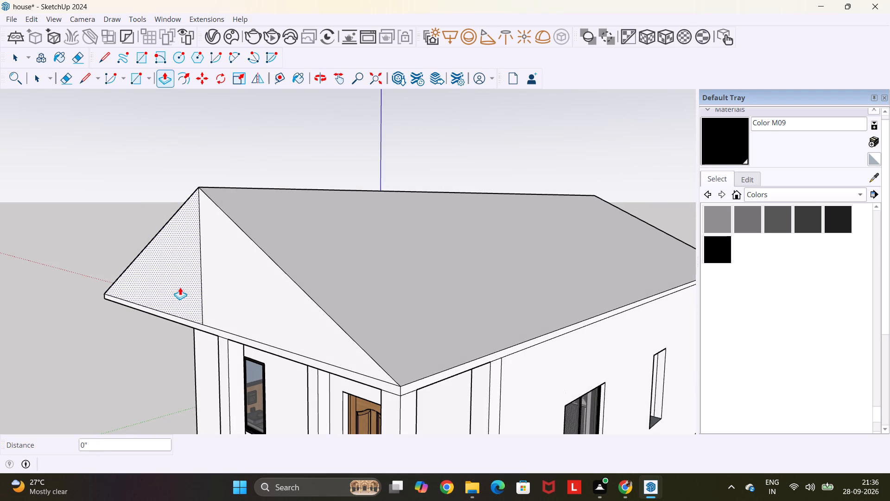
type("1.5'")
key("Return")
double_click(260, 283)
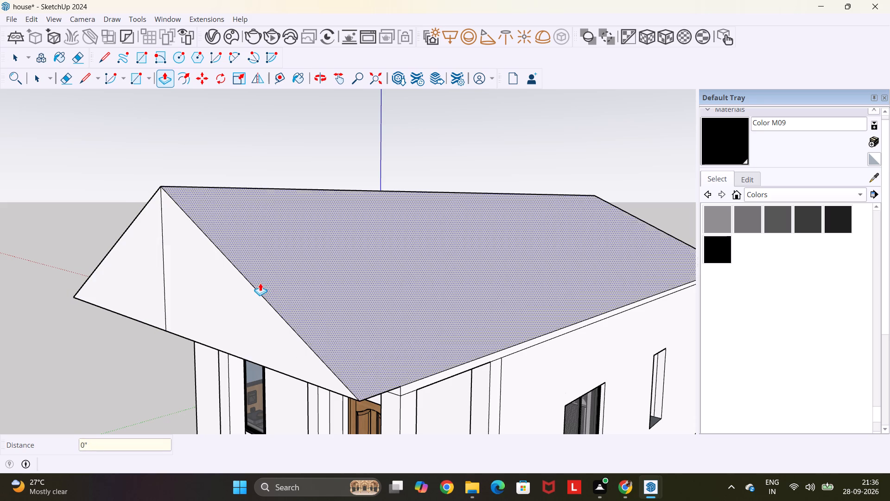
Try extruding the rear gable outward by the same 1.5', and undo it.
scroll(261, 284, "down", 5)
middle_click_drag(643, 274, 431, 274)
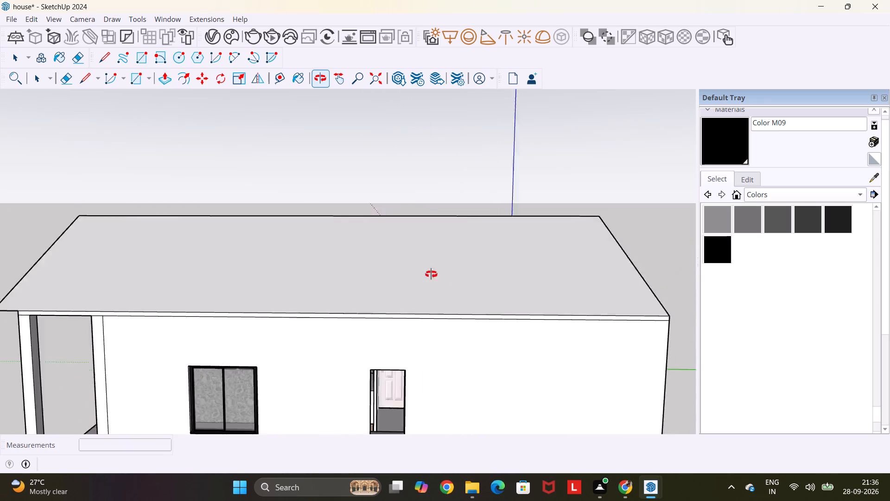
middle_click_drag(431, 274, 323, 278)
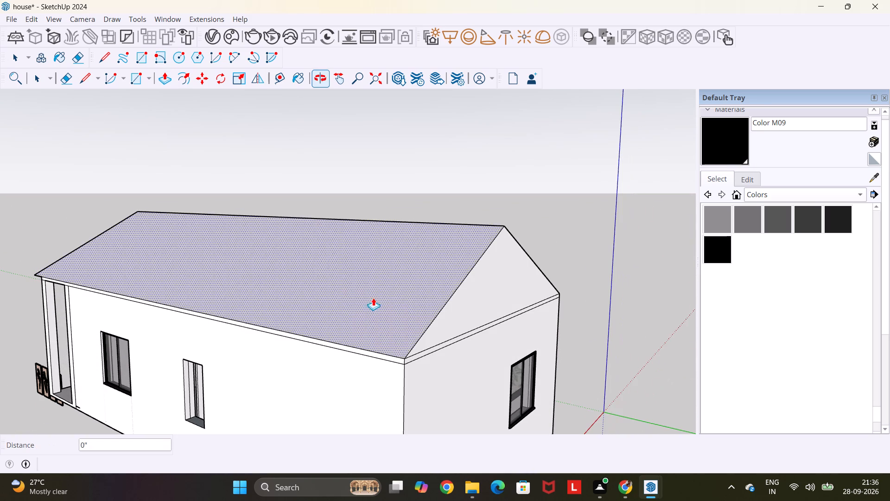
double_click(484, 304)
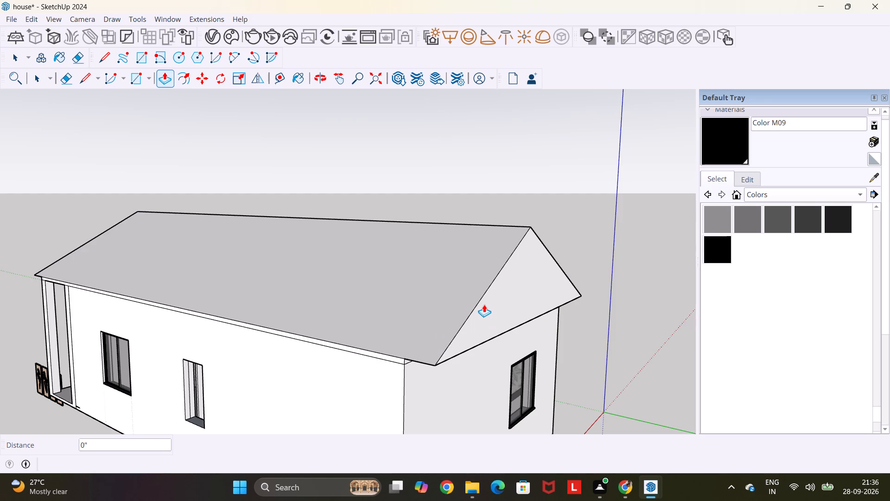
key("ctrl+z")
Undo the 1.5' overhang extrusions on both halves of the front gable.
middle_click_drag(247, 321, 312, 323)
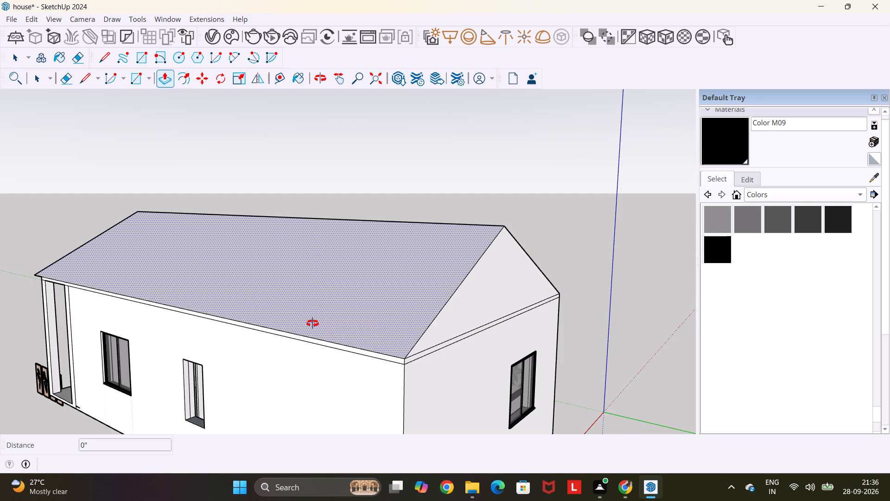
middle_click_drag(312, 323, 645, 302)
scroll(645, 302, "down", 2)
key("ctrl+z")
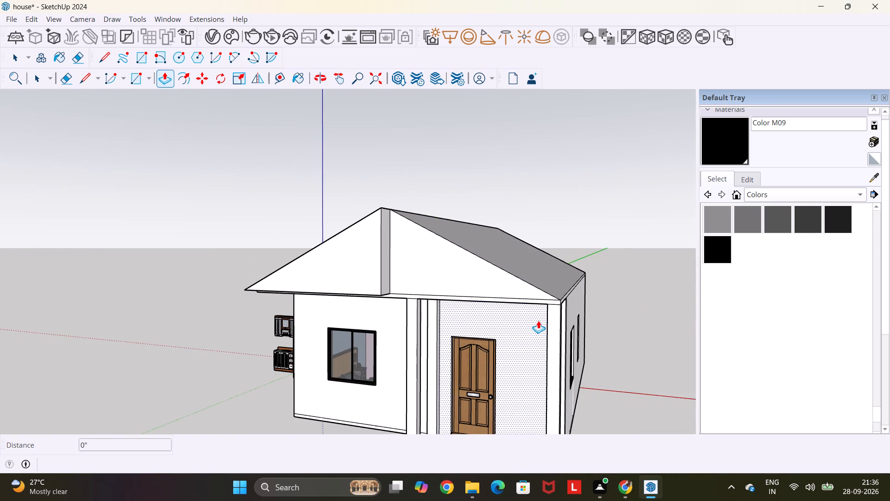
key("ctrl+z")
Erase the vertical centre line that divides the front gable into two halves.
key("e")
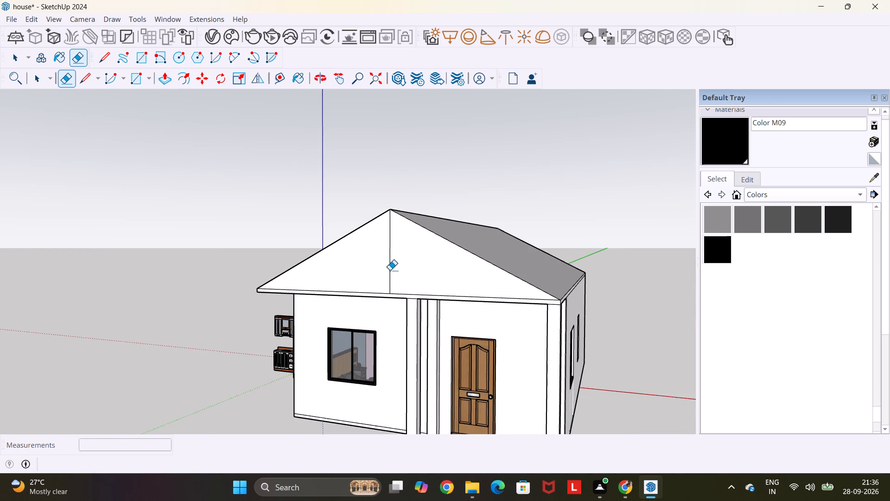
left_click(388, 269)
left_click(388, 267)
left_click(389, 266)
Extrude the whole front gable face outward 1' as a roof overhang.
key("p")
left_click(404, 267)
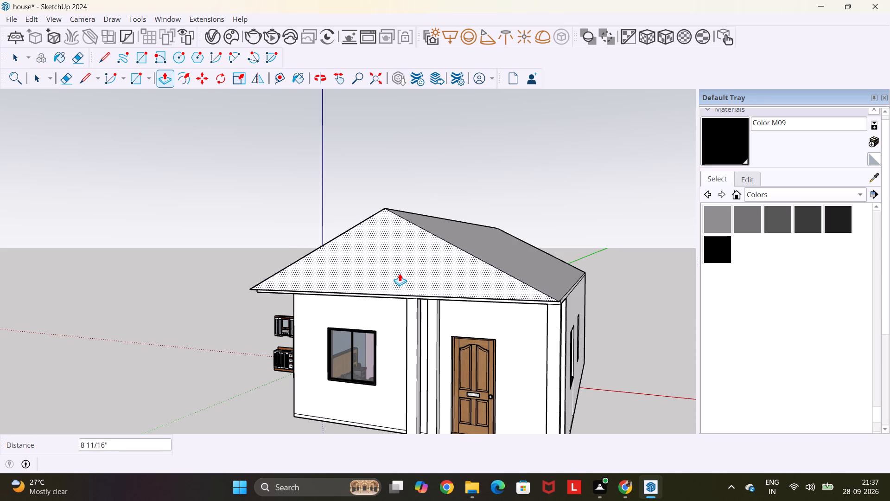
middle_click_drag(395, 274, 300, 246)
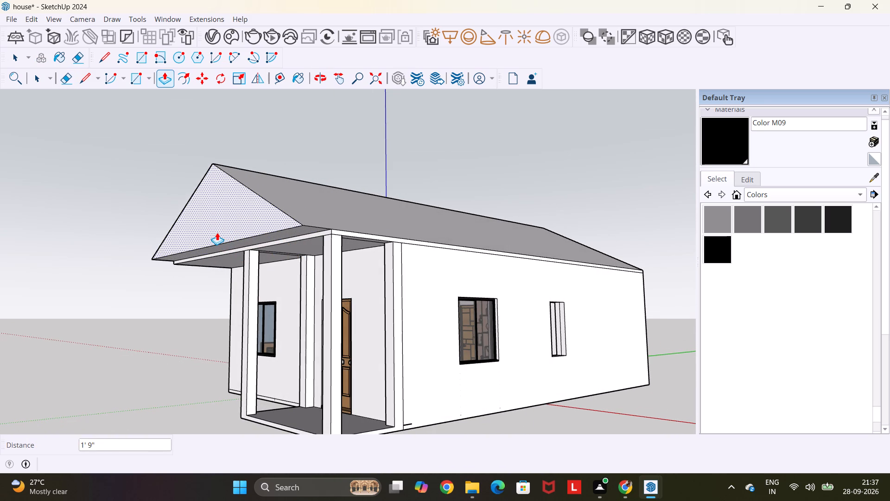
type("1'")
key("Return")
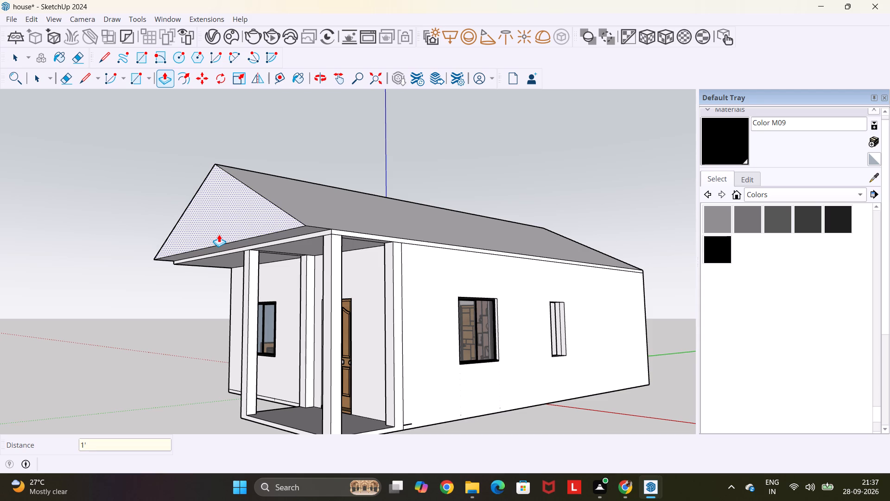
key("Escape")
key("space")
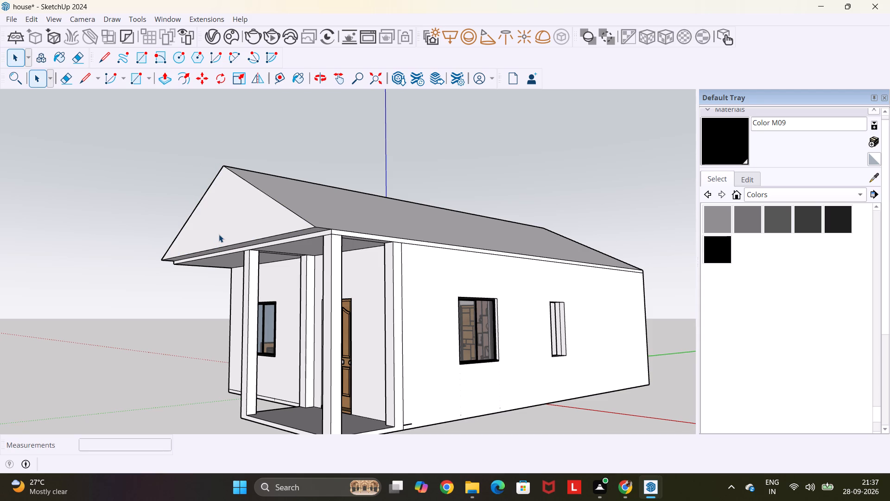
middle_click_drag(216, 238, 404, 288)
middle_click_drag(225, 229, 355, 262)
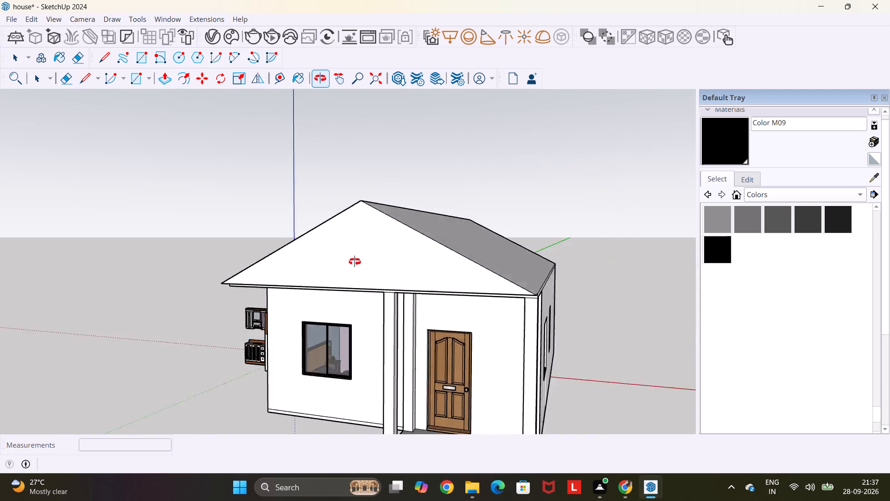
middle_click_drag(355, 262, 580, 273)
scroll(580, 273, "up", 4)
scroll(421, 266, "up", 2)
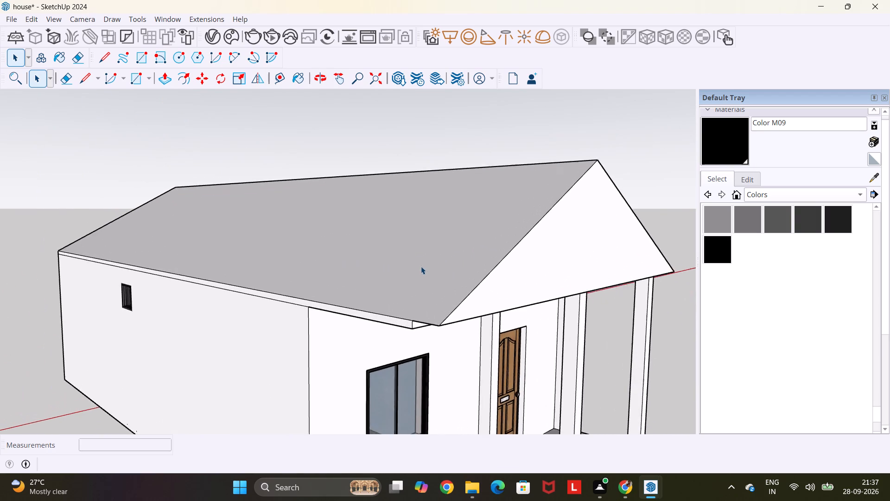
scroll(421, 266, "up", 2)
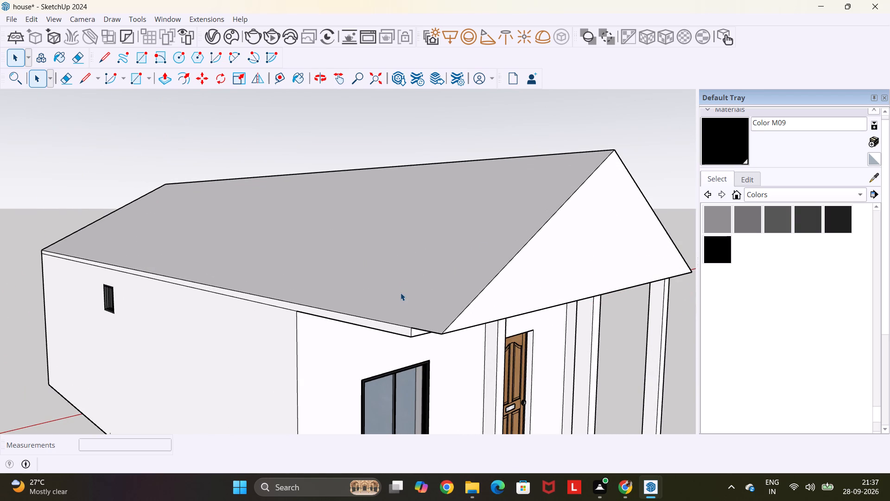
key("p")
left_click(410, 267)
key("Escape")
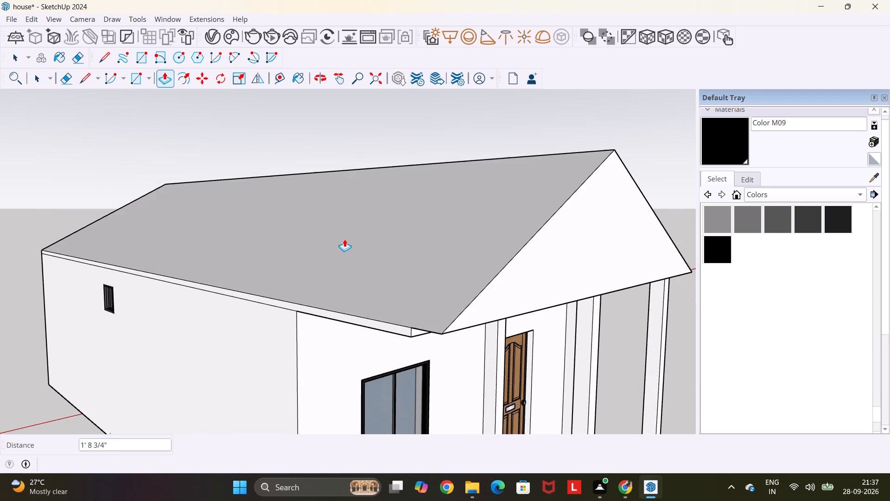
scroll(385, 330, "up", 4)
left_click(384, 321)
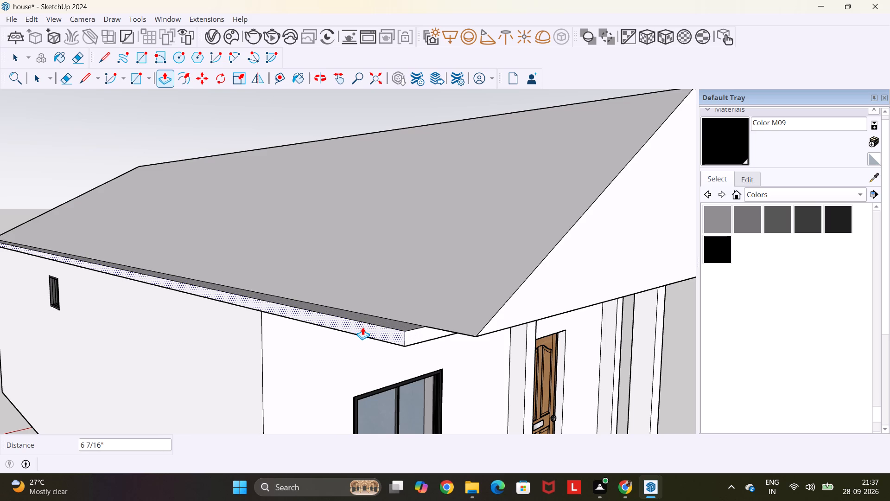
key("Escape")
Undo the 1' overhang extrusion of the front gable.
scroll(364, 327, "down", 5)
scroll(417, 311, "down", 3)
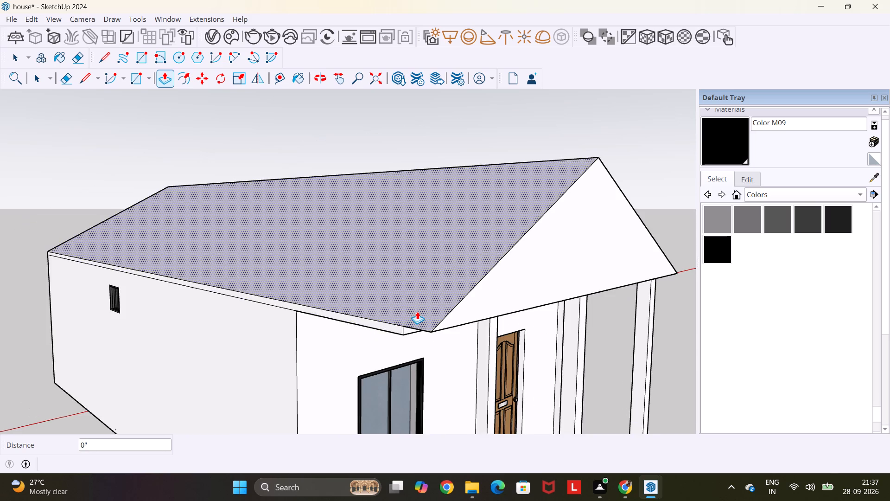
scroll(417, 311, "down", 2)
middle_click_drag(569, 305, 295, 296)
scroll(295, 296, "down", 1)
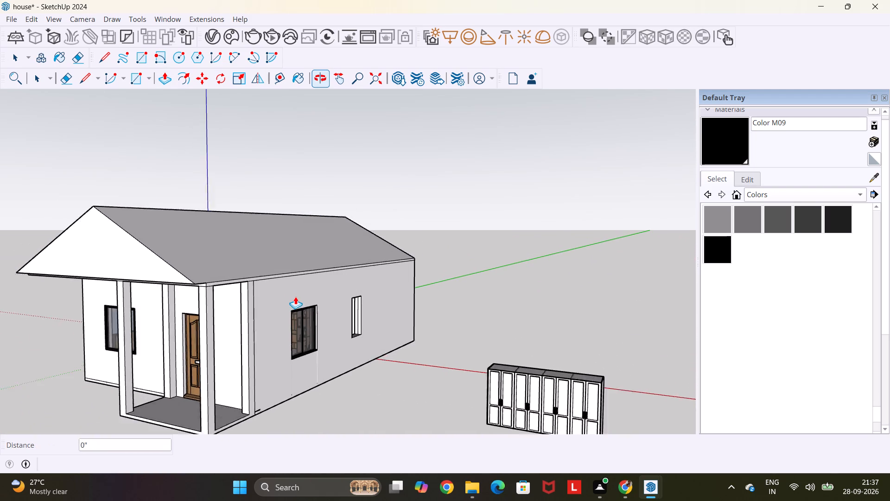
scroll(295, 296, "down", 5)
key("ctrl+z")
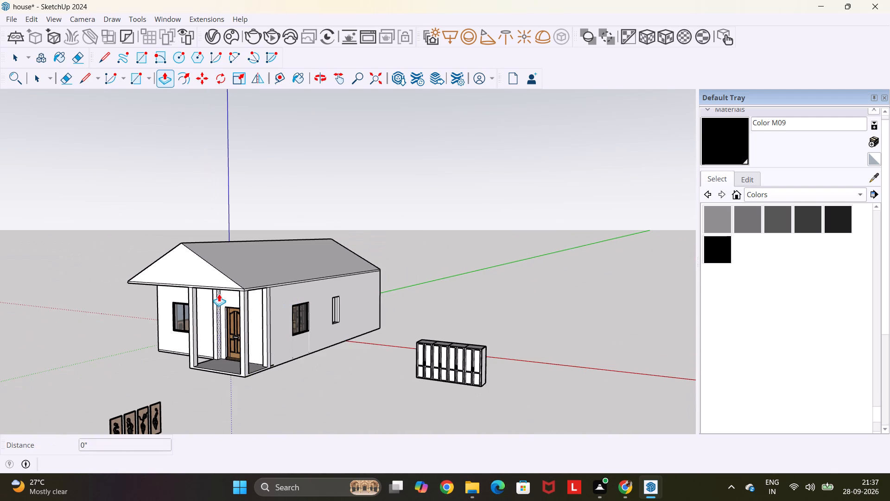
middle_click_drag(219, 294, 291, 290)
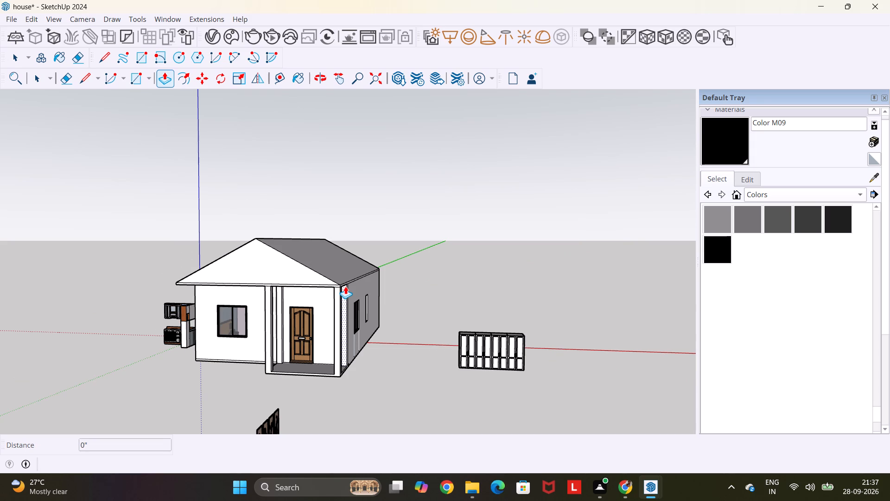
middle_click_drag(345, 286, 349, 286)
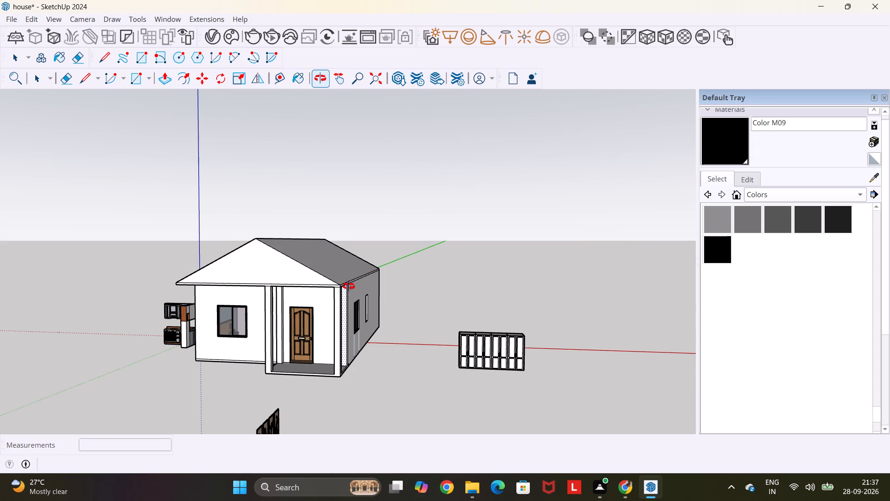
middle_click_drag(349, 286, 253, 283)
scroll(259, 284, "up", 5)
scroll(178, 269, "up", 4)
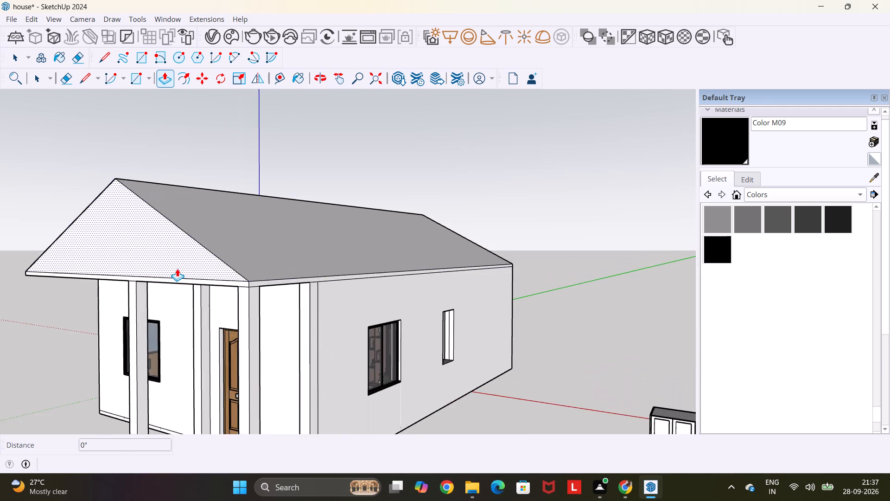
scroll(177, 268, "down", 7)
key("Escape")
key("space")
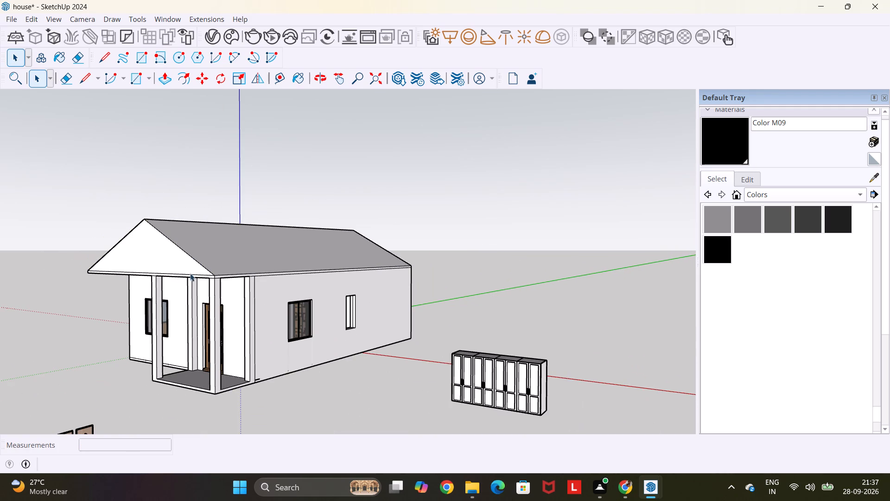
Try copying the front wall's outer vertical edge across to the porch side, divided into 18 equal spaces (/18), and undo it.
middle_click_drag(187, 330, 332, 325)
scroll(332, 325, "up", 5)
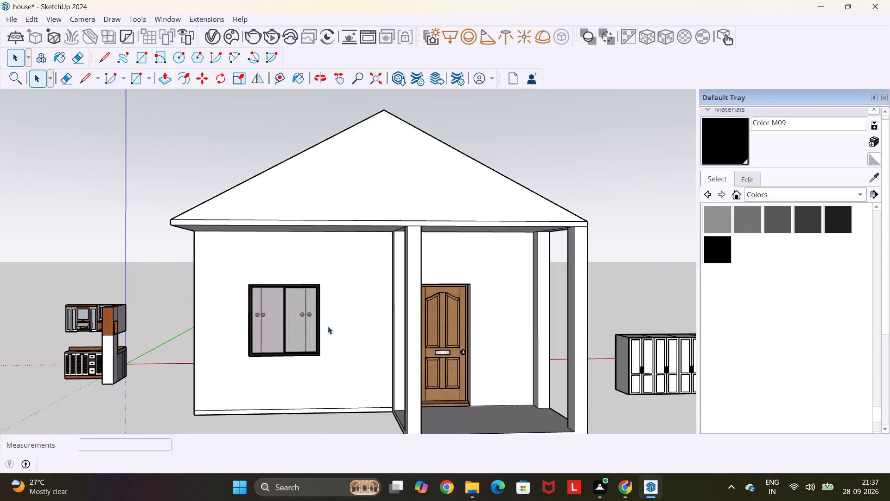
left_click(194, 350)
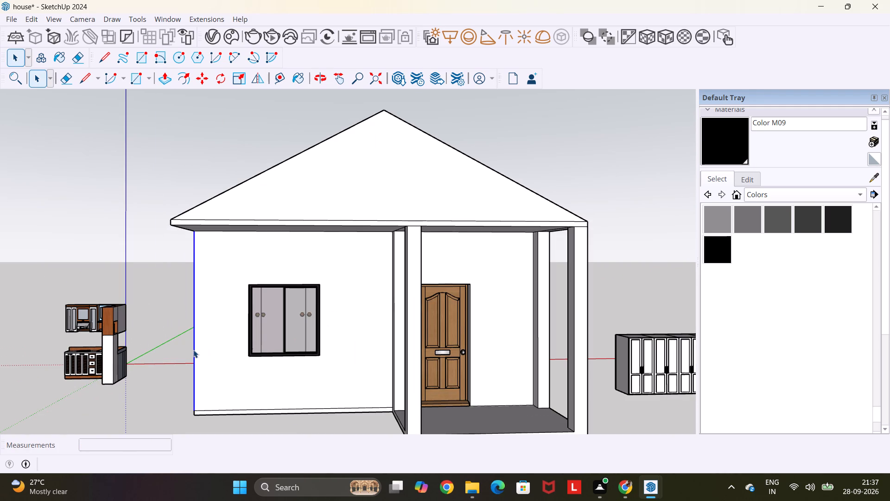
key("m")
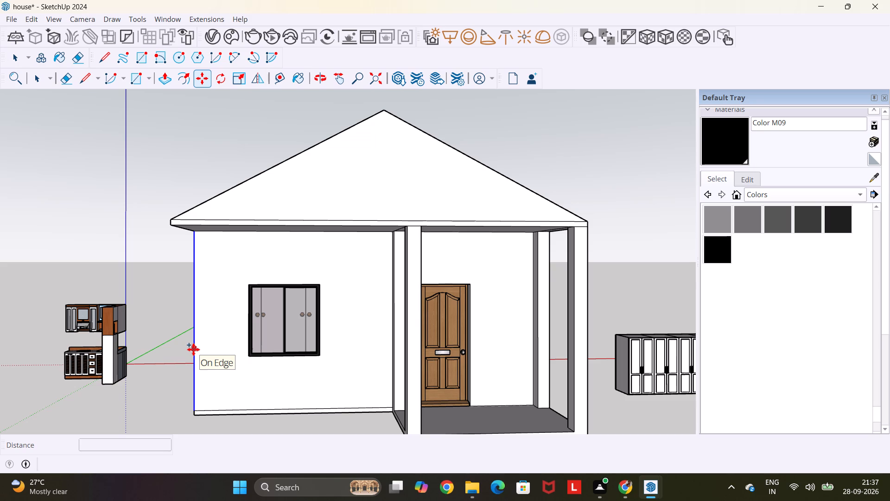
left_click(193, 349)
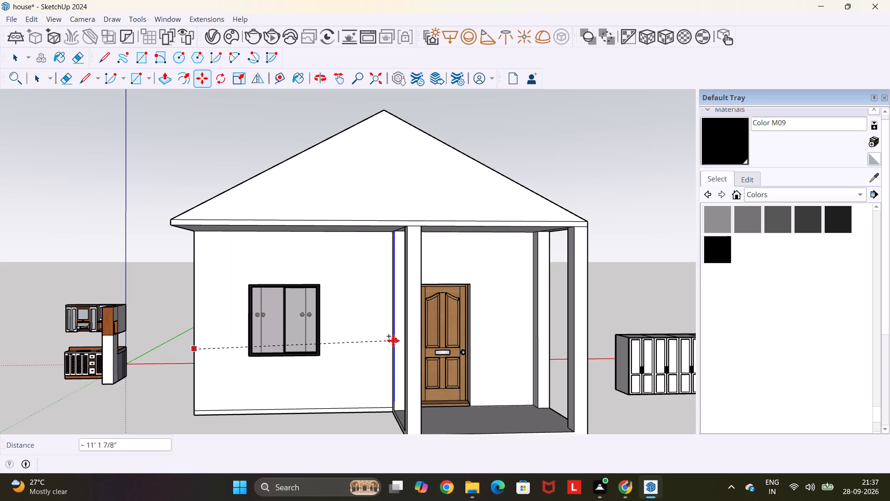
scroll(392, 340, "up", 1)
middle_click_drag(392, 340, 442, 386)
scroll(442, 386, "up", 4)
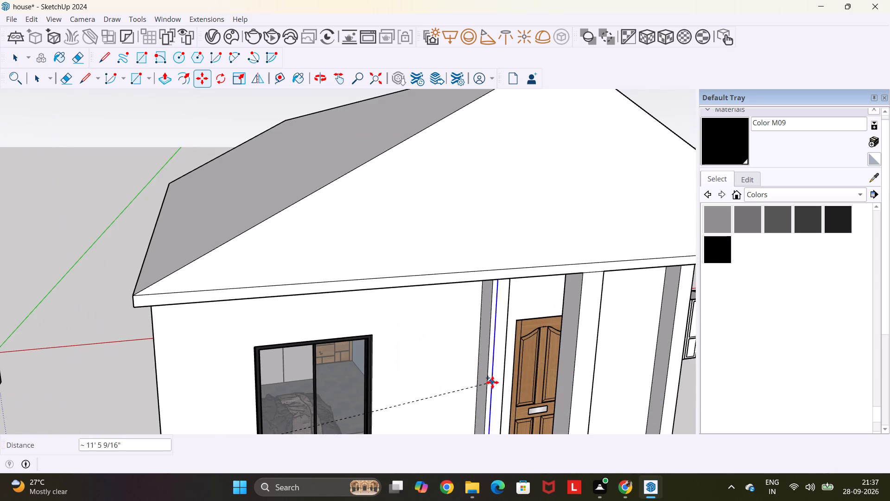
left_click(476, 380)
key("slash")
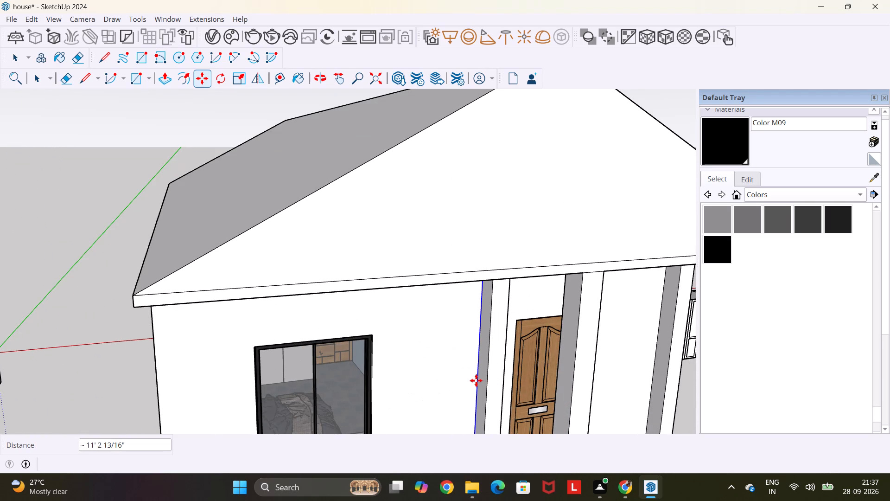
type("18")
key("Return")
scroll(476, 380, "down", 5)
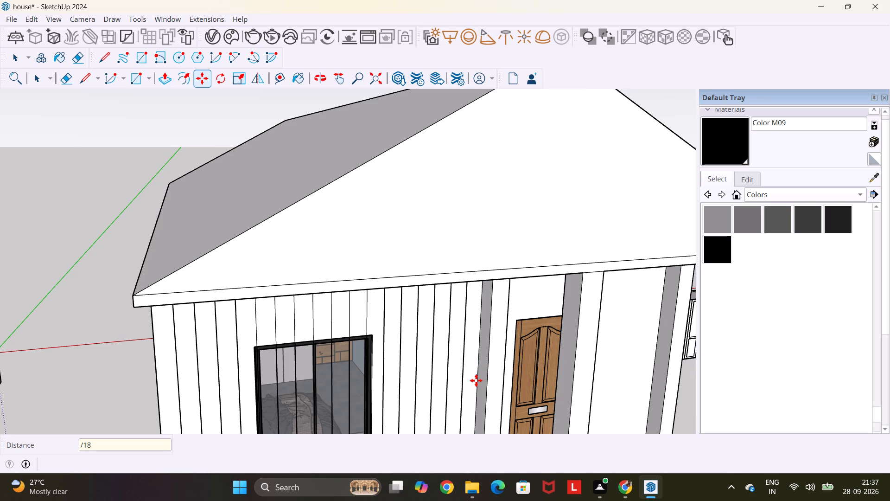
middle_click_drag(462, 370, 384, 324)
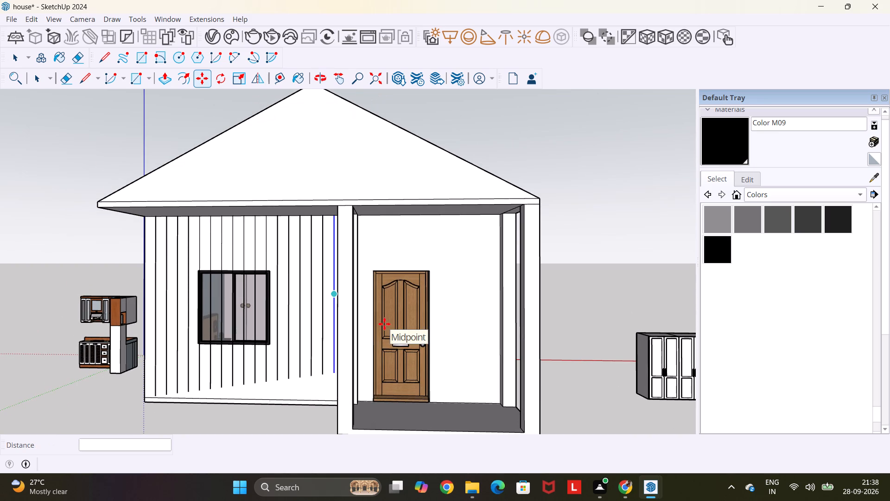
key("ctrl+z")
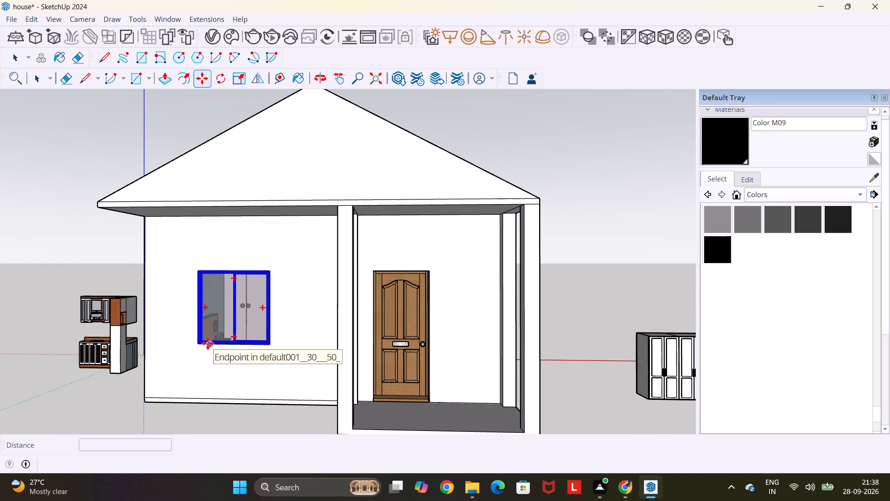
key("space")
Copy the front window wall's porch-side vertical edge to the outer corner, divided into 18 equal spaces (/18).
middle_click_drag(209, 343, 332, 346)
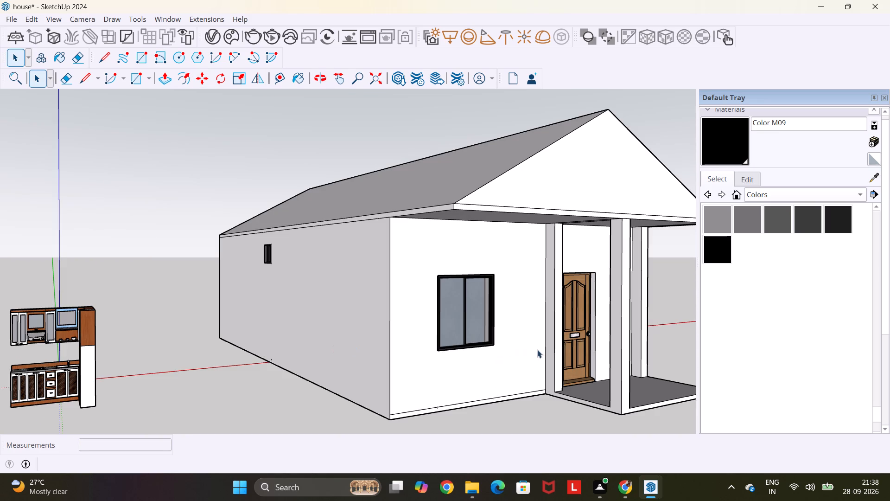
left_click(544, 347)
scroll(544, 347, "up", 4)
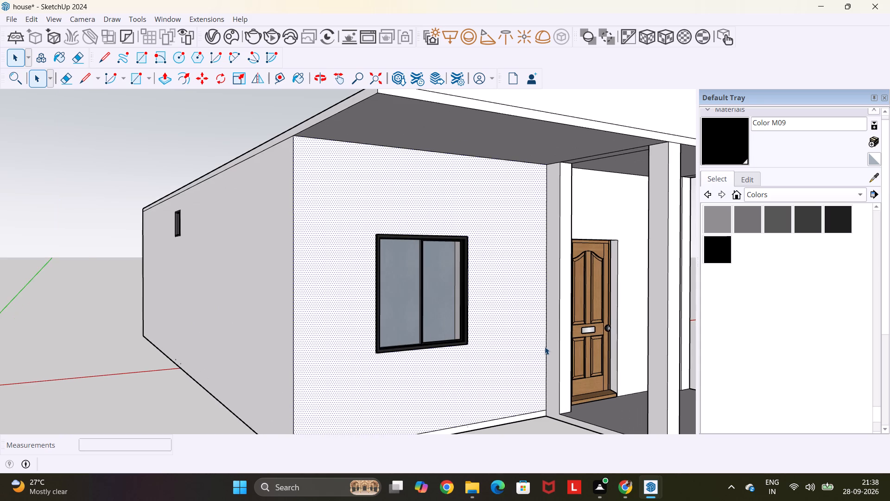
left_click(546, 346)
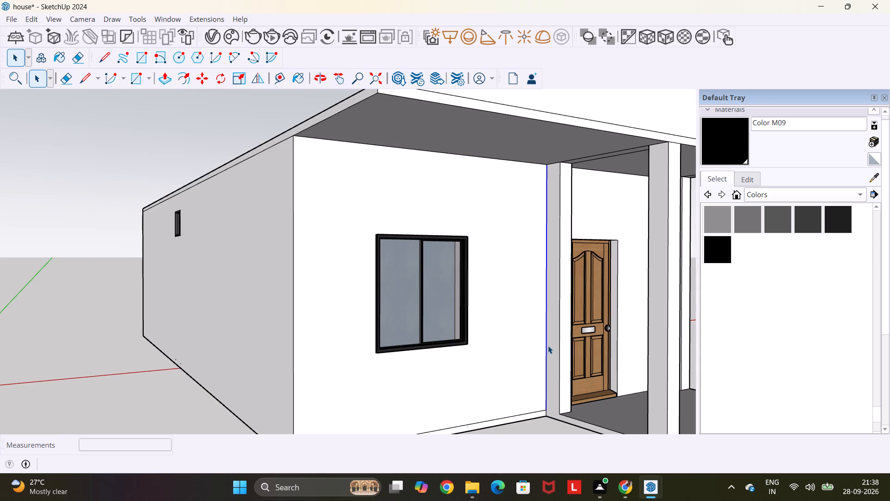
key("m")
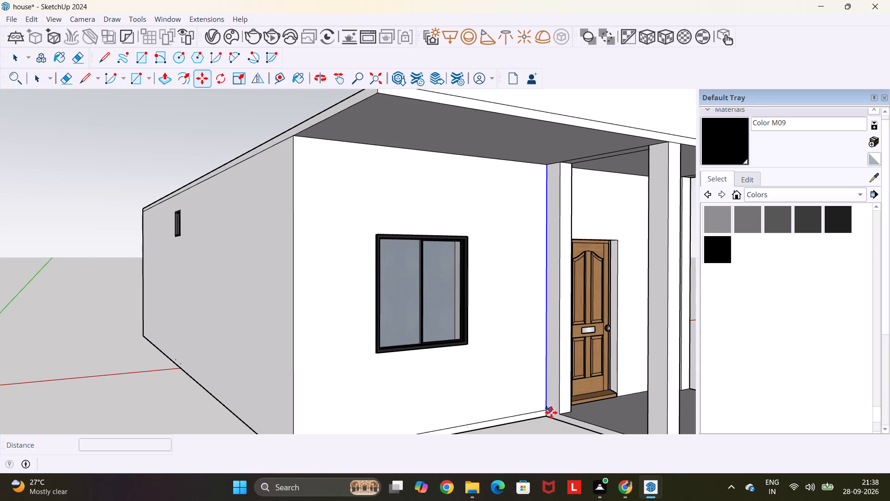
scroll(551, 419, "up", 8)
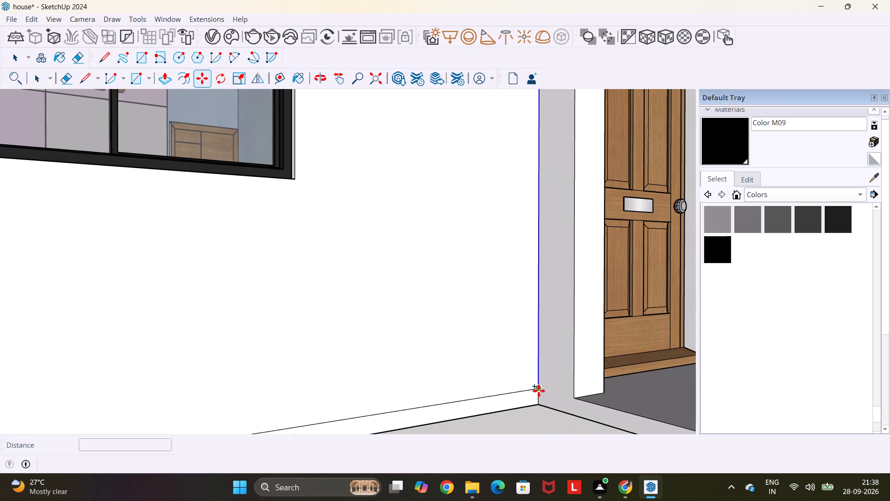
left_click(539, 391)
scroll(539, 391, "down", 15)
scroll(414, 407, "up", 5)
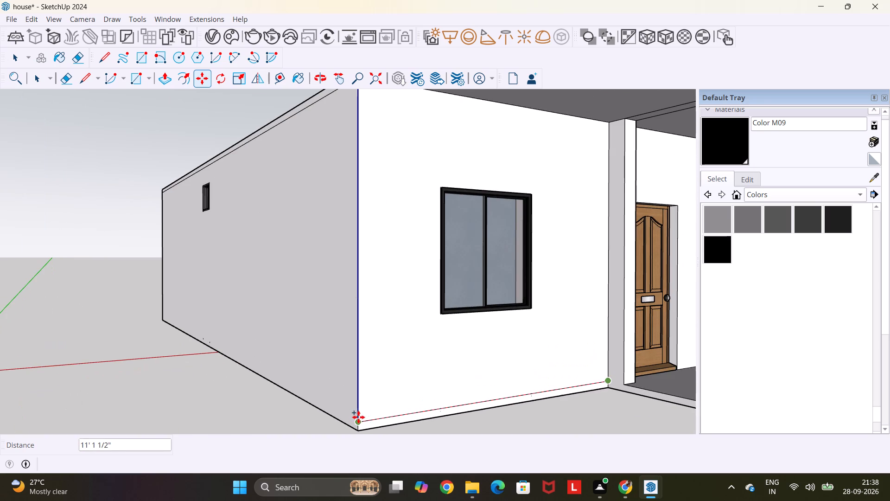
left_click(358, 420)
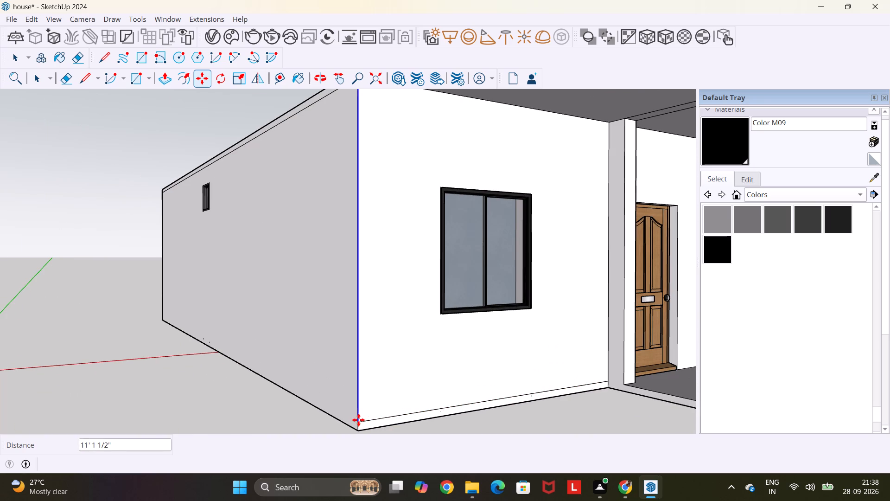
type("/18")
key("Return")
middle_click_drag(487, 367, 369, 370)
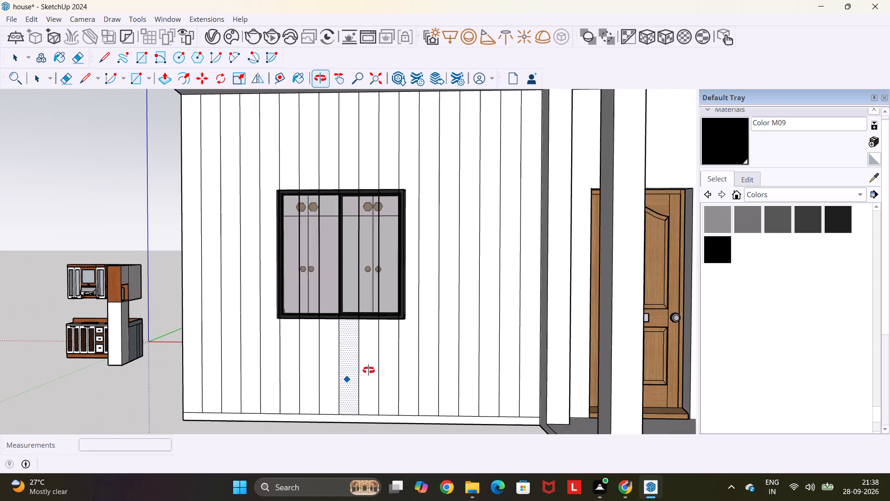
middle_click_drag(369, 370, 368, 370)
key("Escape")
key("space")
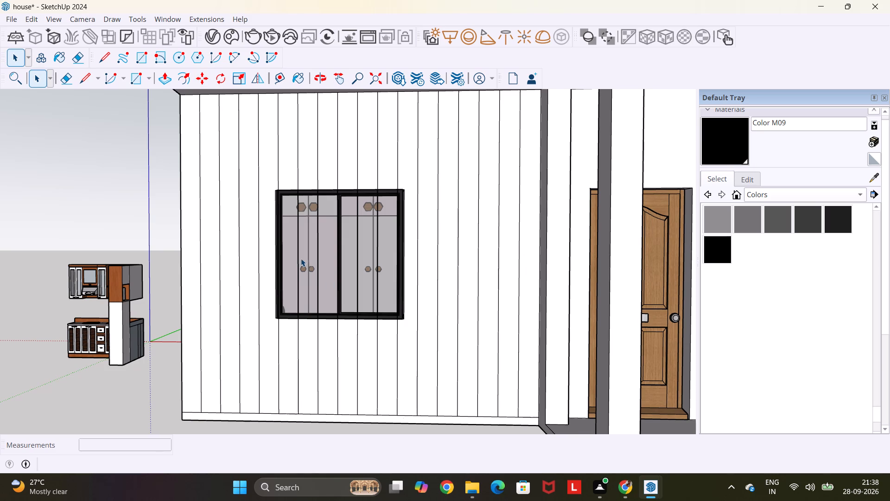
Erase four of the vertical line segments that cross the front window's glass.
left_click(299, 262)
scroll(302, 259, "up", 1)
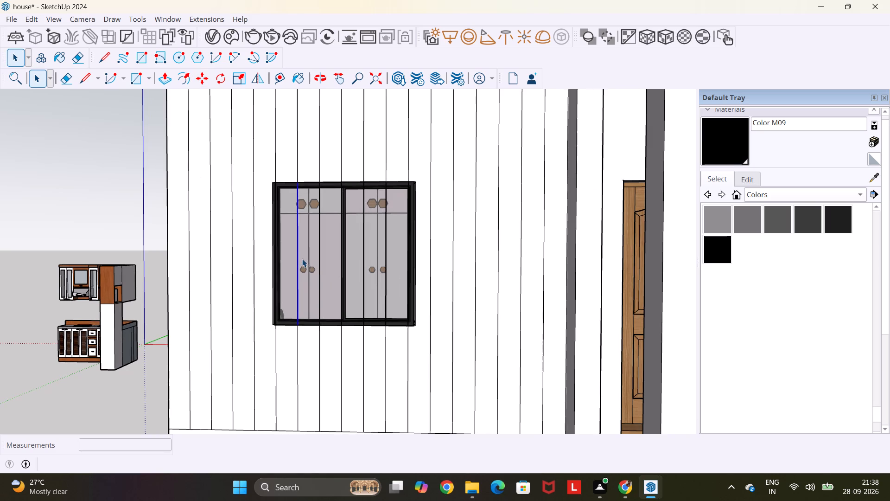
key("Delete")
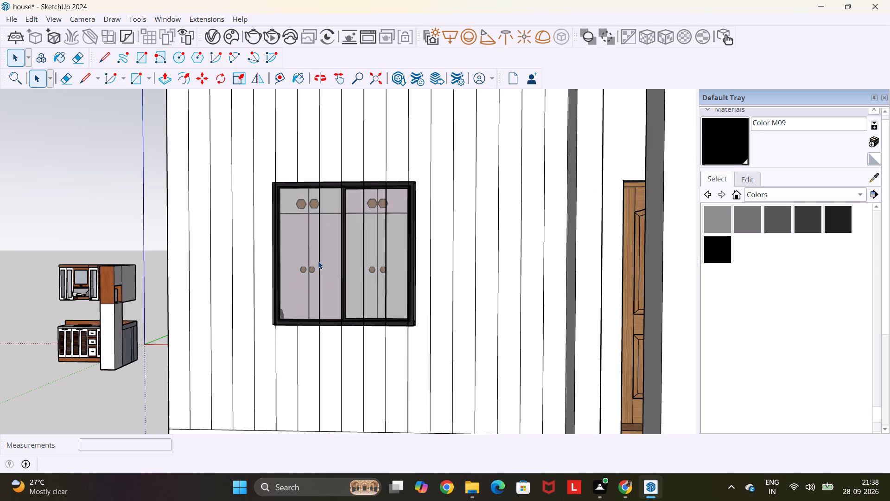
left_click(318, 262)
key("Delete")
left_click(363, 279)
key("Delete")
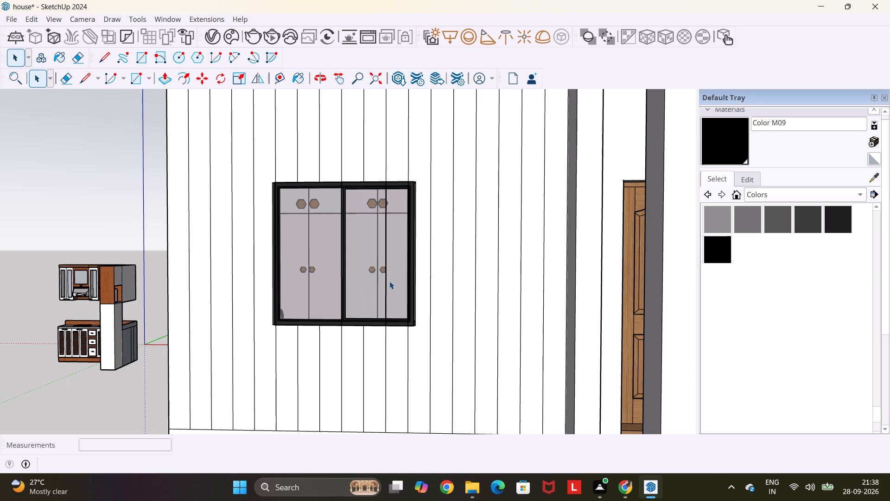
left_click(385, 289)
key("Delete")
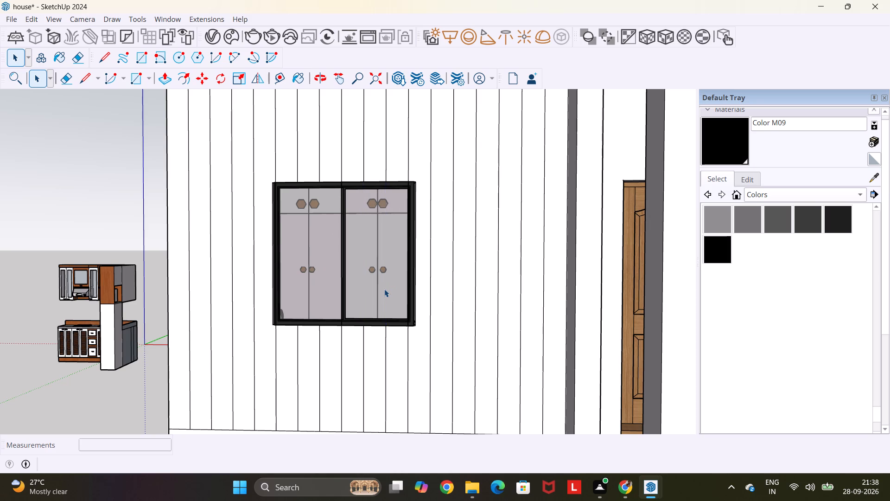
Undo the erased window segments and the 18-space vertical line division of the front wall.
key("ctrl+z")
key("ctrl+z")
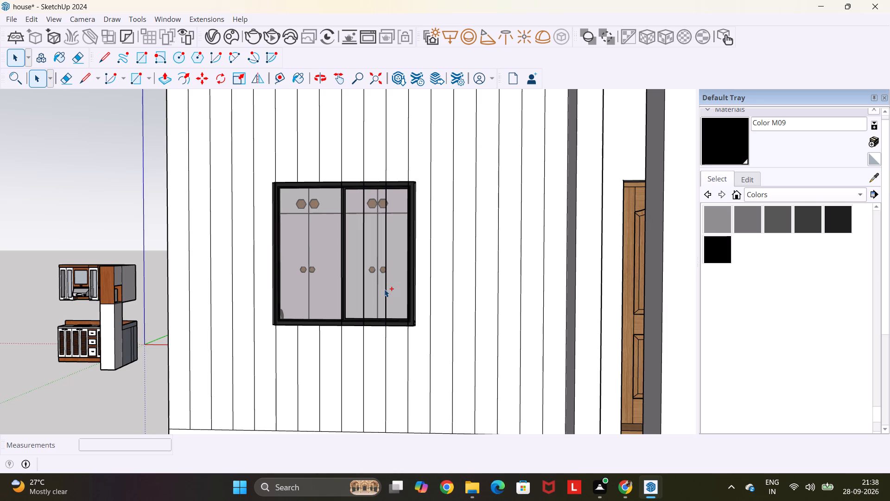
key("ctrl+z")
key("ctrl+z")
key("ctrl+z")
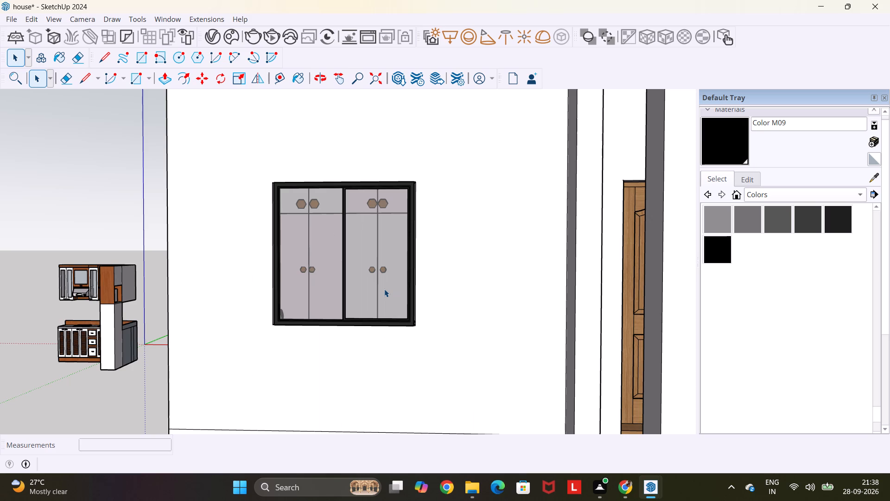
Place a vertical guide line 9" in from the front window wall's outer vertical edge.
scroll(386, 289, "down", 4)
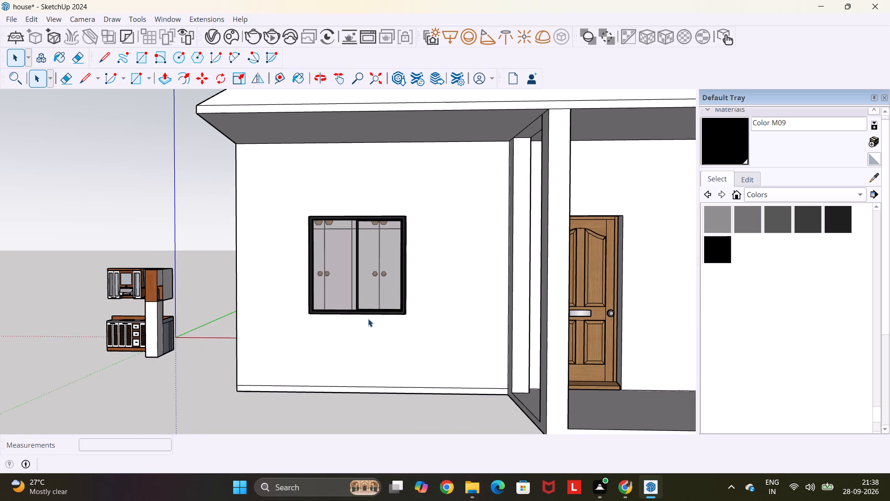
key("t")
left_click(235, 311)
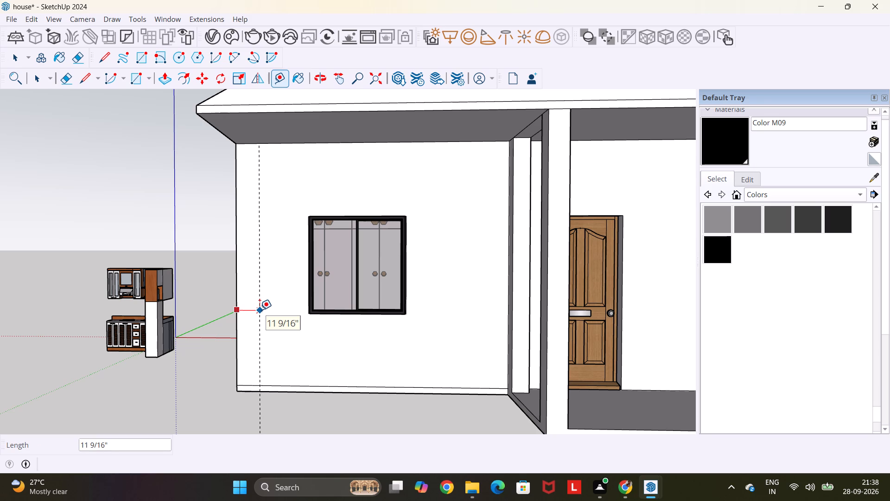
type("9\"")
key("Return")
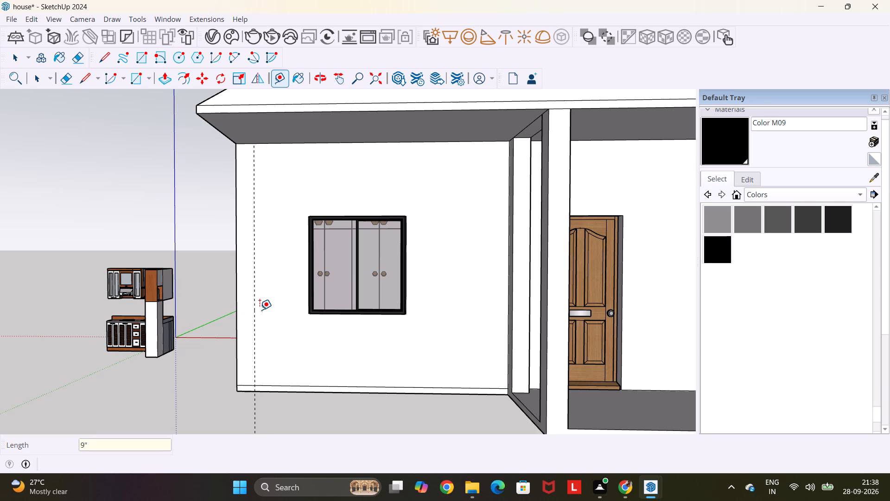
Draw a 9" wide rectangle from the front wall's outer top corner down along the guide to the wall's bottom edge.
key("r")
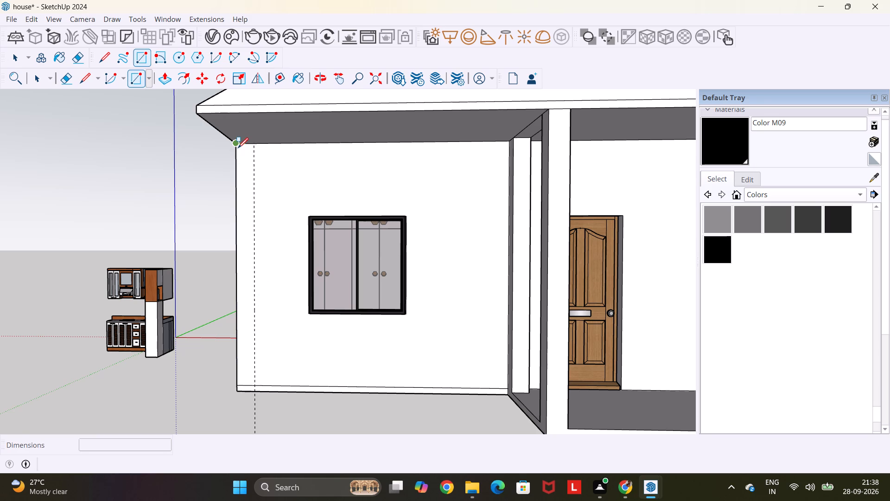
left_click(238, 148)
scroll(254, 380, "up", 3)
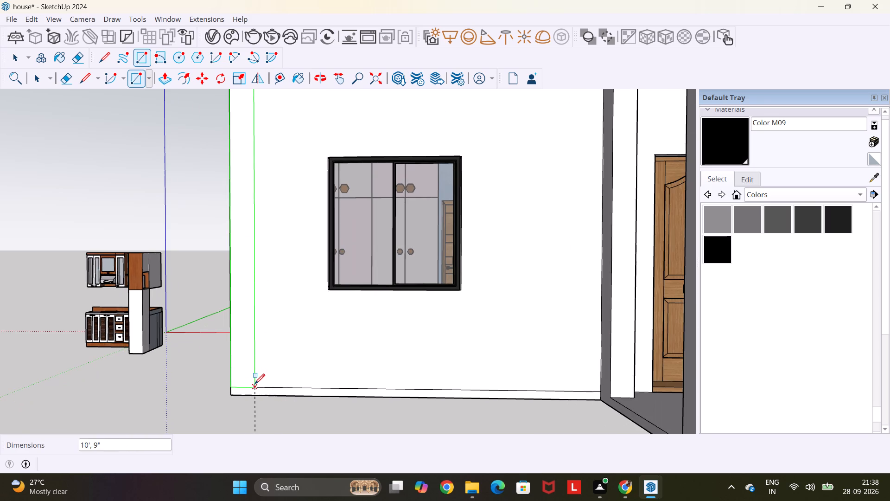
left_click(254, 395)
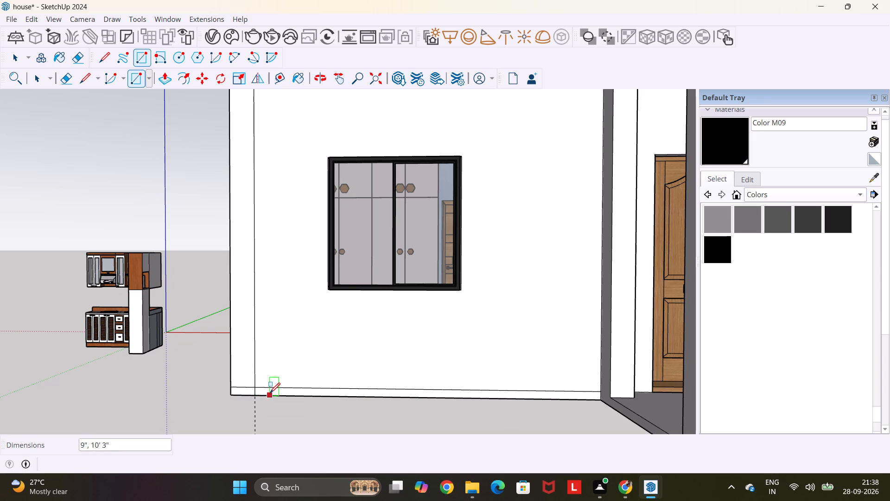
key("Escape")
key("space")
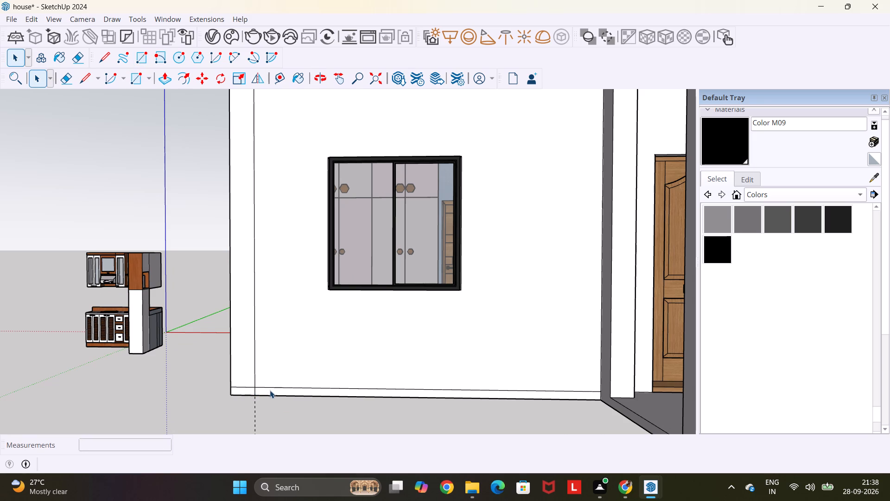
Extrude the 9" corner strip outward 3", and the small base piece beneath it by the same distance.
key("p")
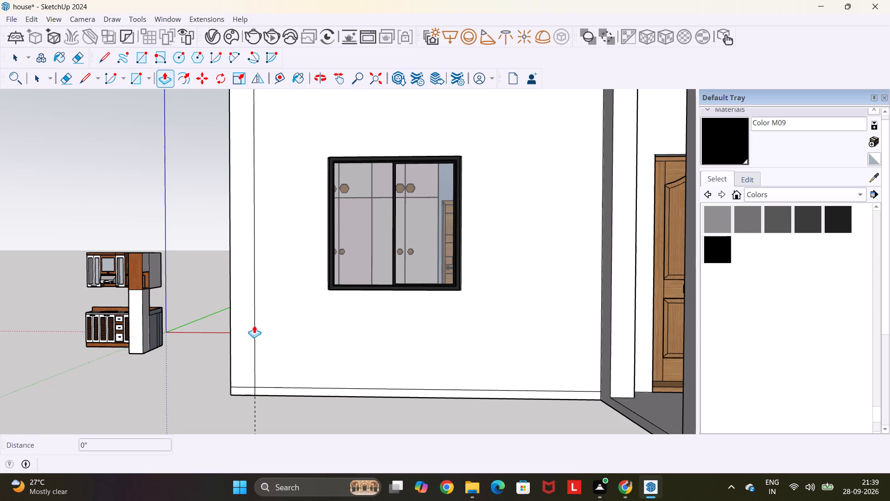
left_click(247, 322)
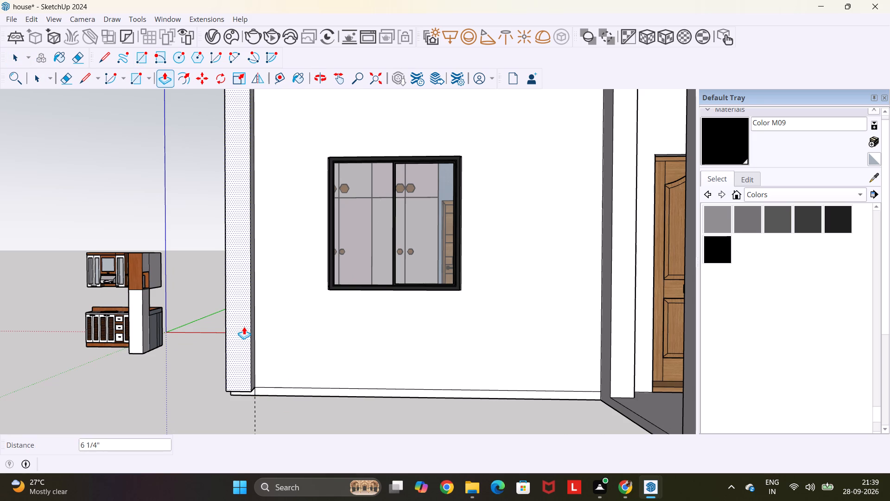
type("3\"")
key("Return")
scroll(244, 385, "up", 8)
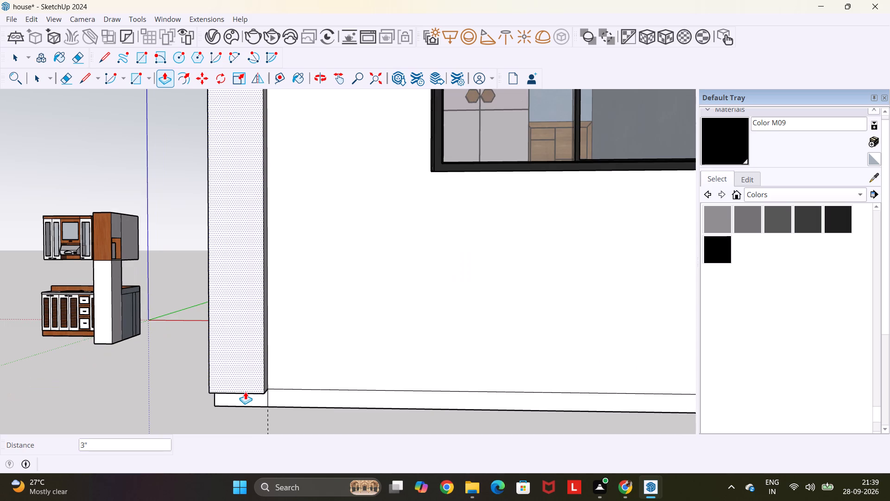
double_click(254, 400)
scroll(431, 382, "down", 1)
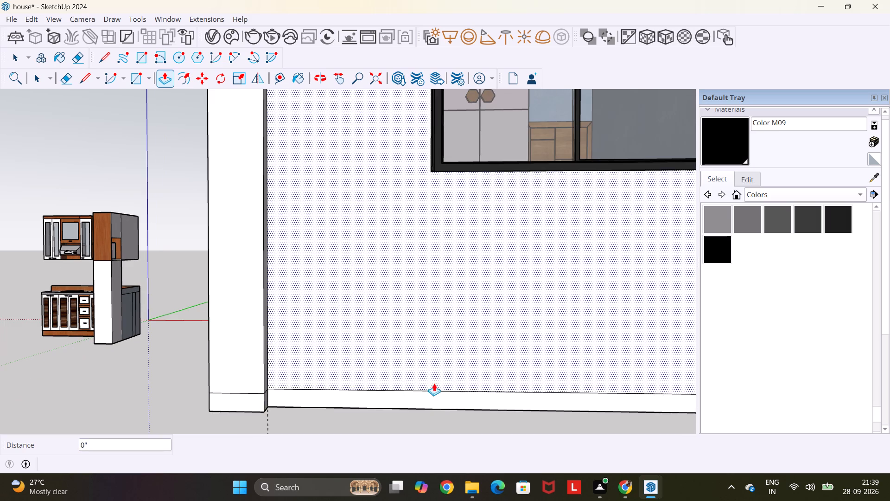
scroll(434, 383, "down", 2)
scroll(494, 373, "down", 4)
type("`")
key("space")
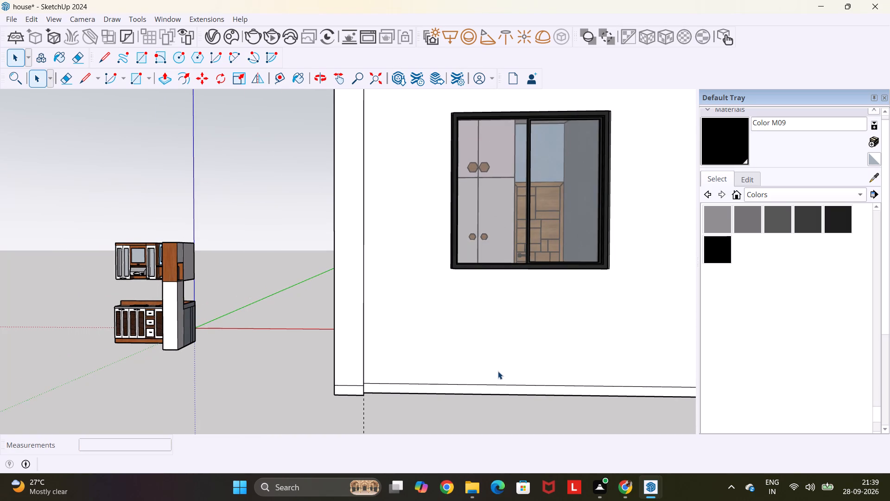
Copy all segments of the front window wall's base line 10' straight up to the wall's top edge.
middle_click_drag(498, 371, 461, 370)
scroll(461, 370, "down", 8)
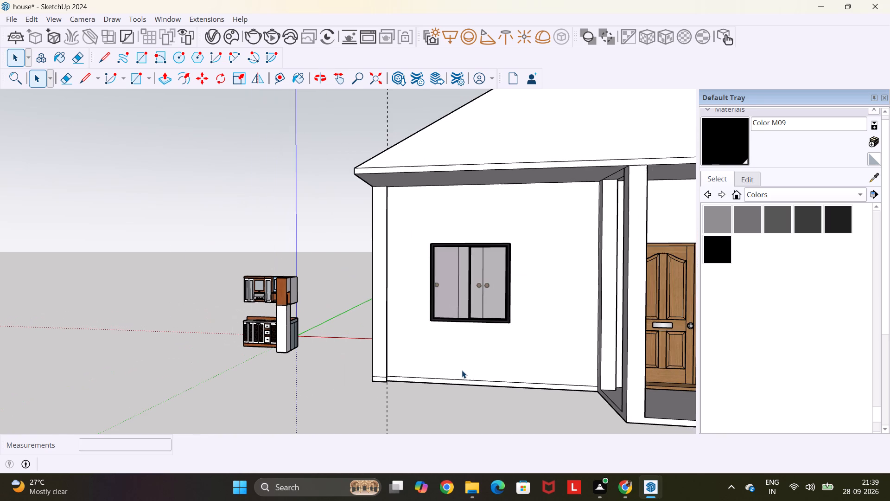
left_click(478, 380)
scroll(496, 380, "up", 3)
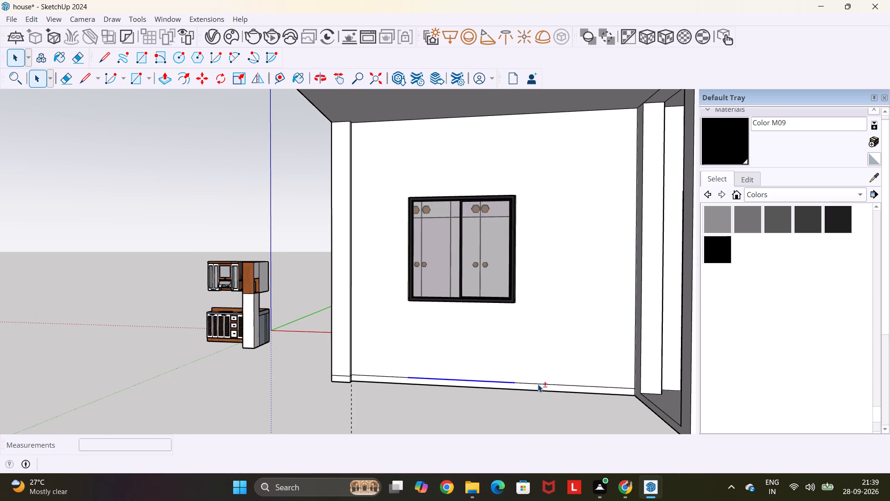
left_click(538, 384, "shift")
left_click(373, 375, "shift")
key("m")
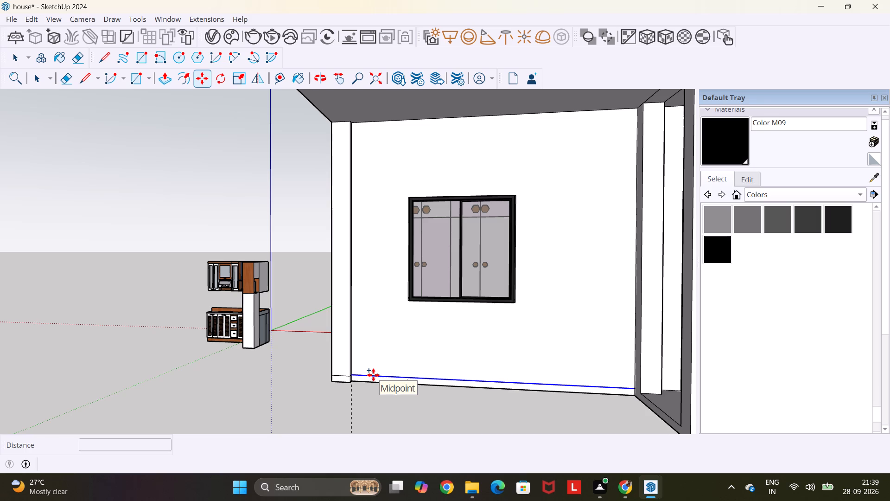
scroll(373, 375, "up", 11)
left_click(322, 374)
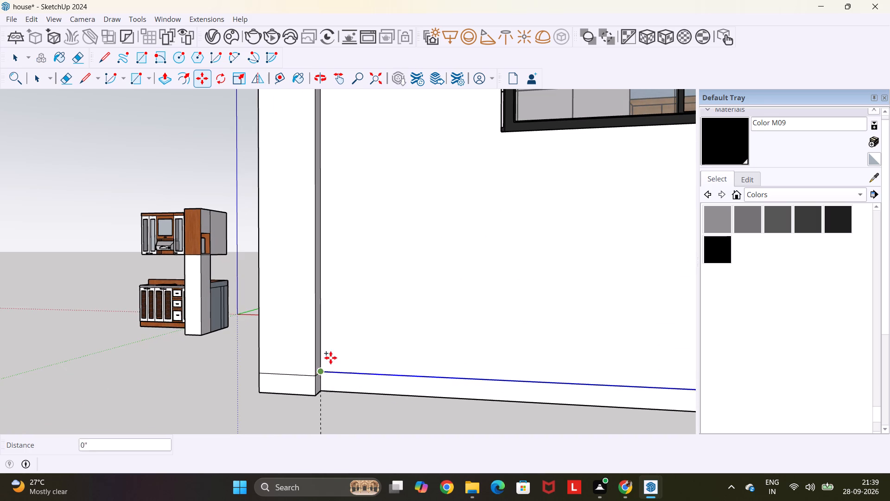
scroll(337, 351, "down", 10)
scroll(341, 168, "down", 10)
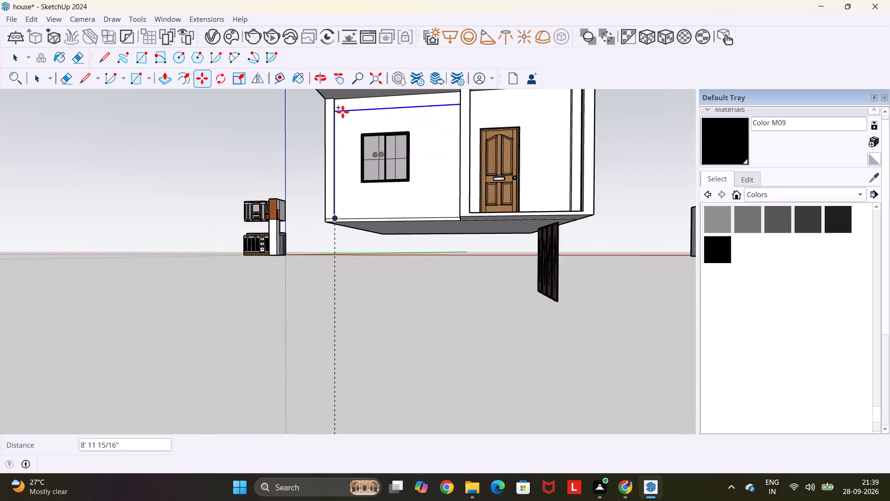
scroll(343, 112, "up", 10)
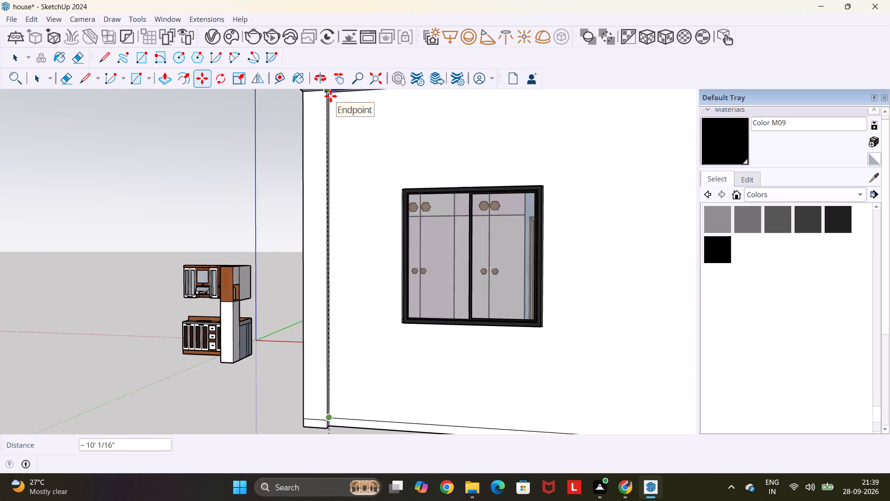
middle_click_drag(331, 96, 312, 161)
scroll(312, 161, "up", 5, "shift")
scroll(316, 161, "up", 5)
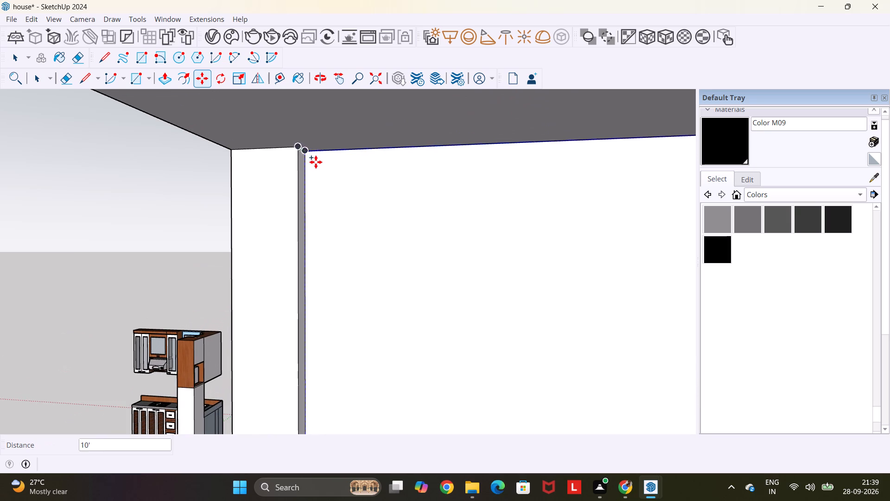
left_click(309, 154)
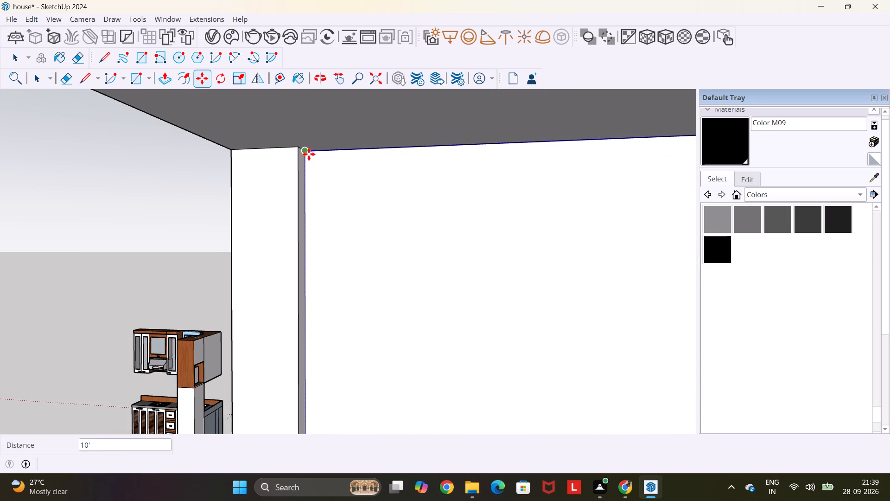
Divide the distance between the base line and its copy into 12 equal spaces with horizontal lines.
key("slash")
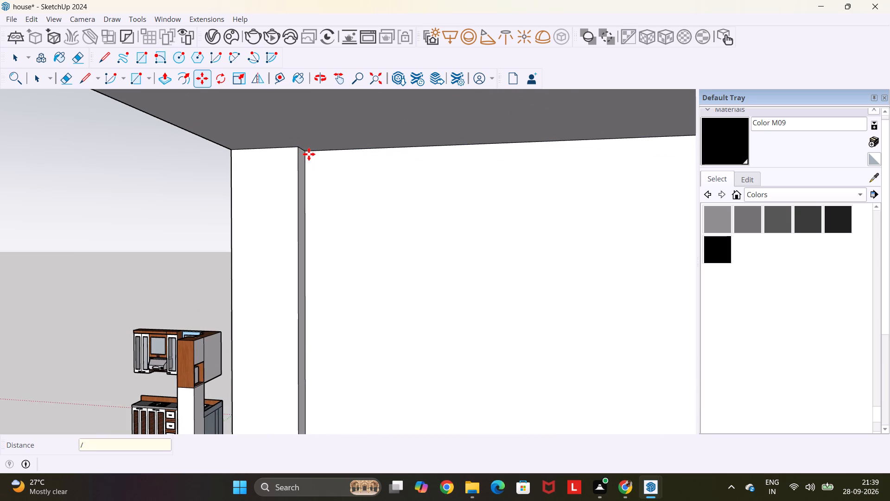
key("1")
key("2")
key("Return")
scroll(309, 157, "down", 5)
scroll(338, 194, "down", 7)
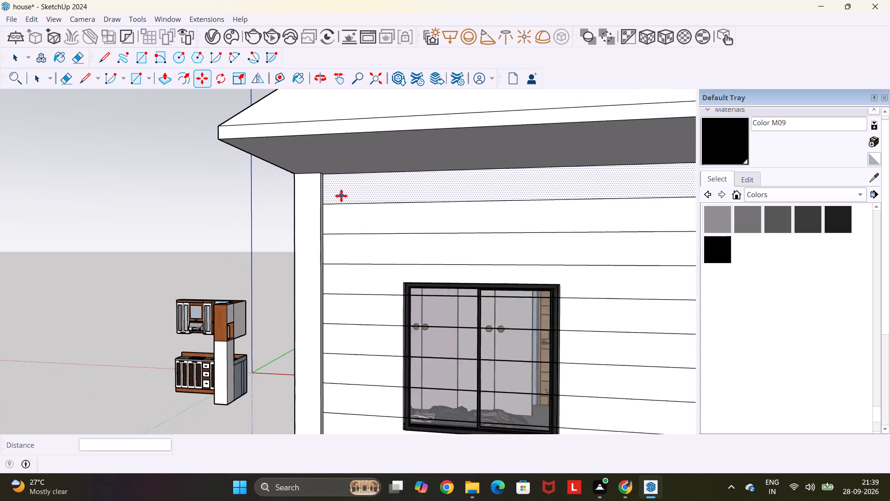
scroll(341, 196, "down", 5)
key("Escape")
key("space")
Delete the five horizontal line segments that cross the front window's glass.
left_click(399, 268)
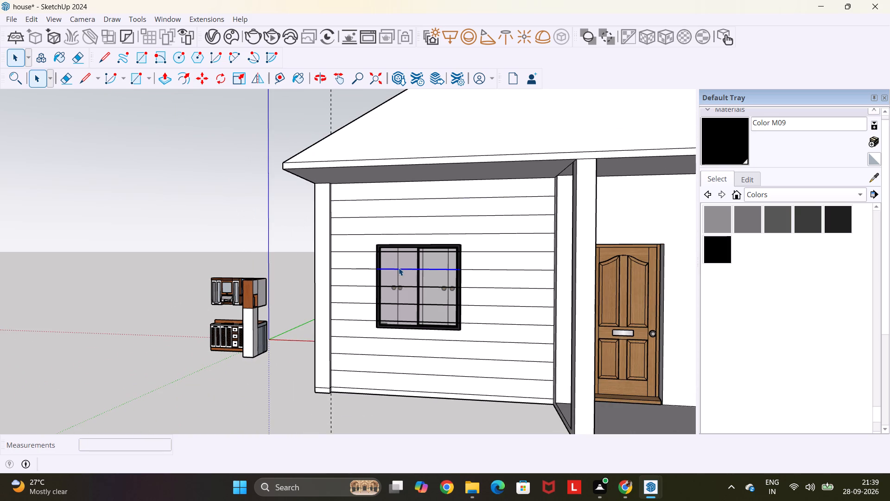
key("Delete")
scroll(400, 255, "up", 4)
left_click(400, 250)
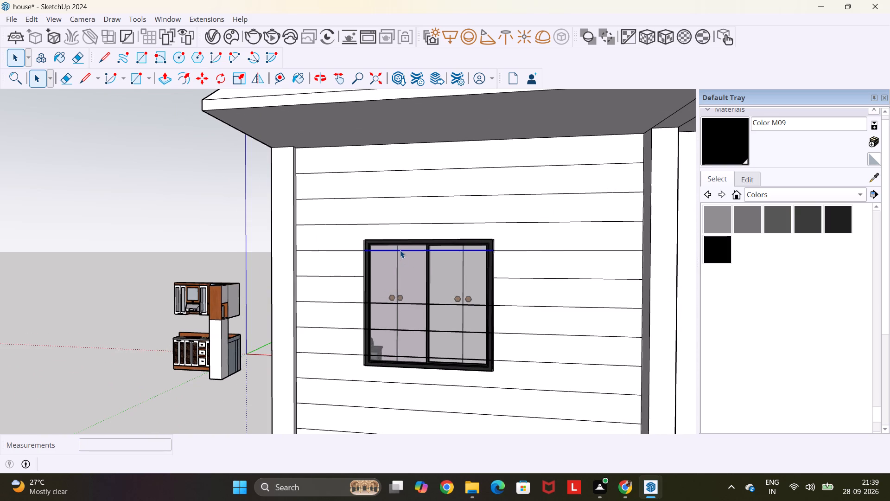
key("Delete")
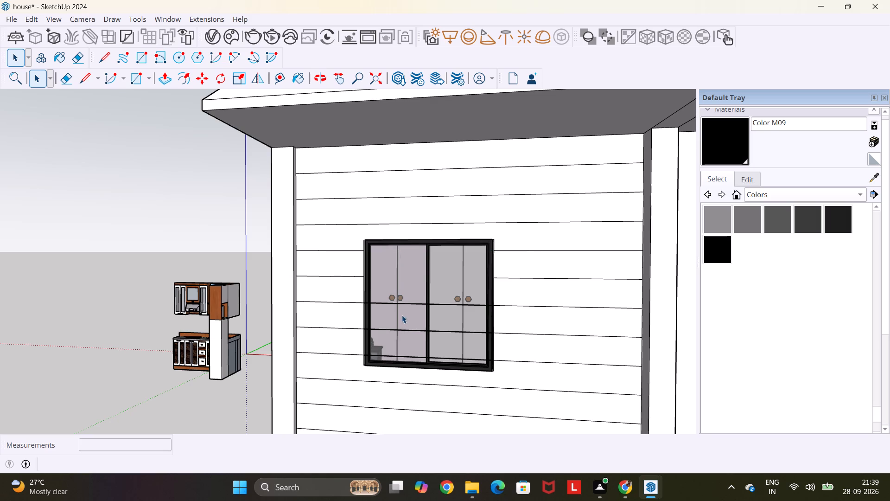
left_click(400, 303)
key("Delete")
left_click(400, 328)
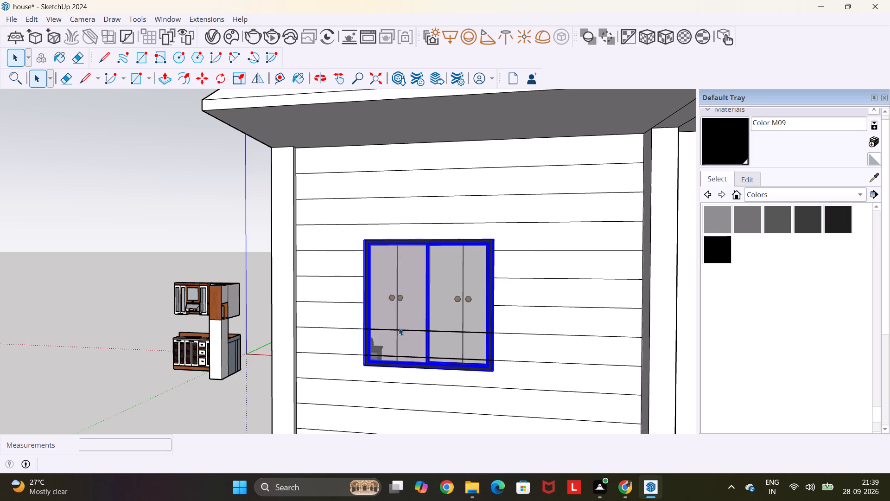
left_click(400, 331)
key("Delete")
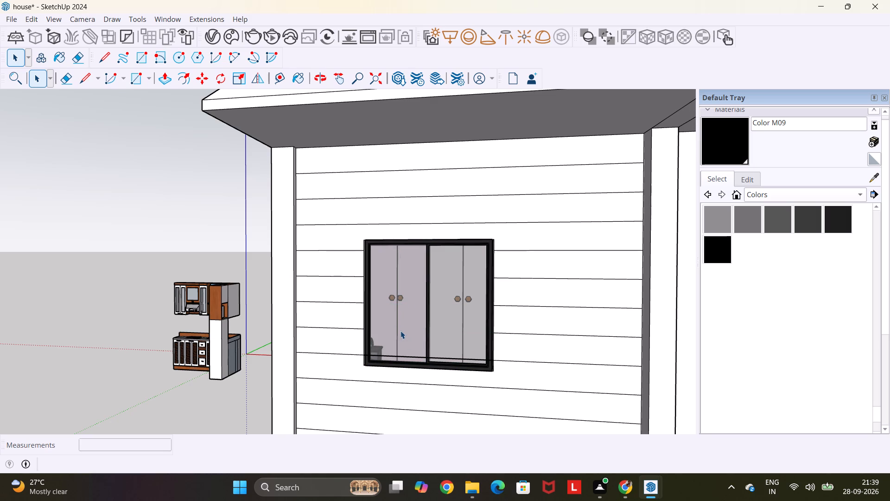
left_click(403, 356)
key("Delete")
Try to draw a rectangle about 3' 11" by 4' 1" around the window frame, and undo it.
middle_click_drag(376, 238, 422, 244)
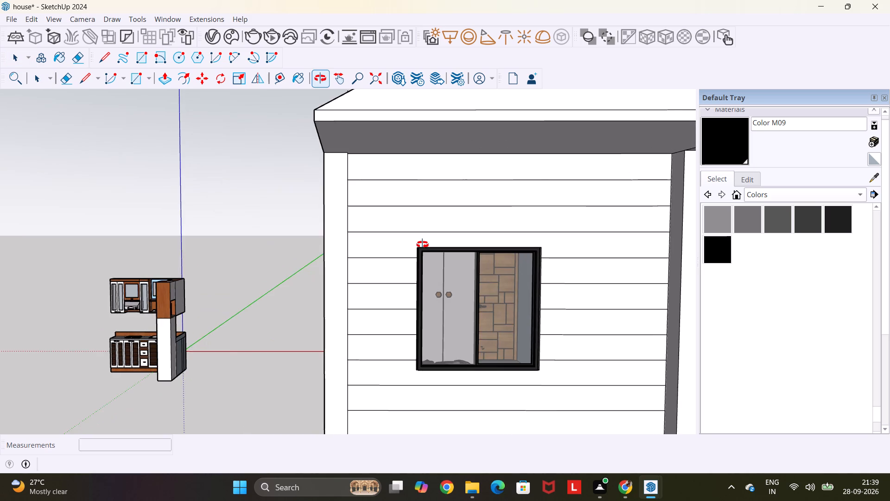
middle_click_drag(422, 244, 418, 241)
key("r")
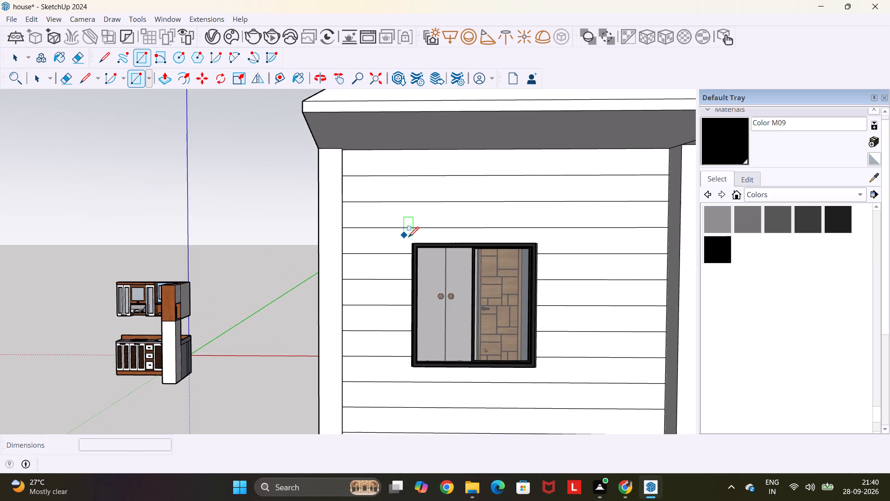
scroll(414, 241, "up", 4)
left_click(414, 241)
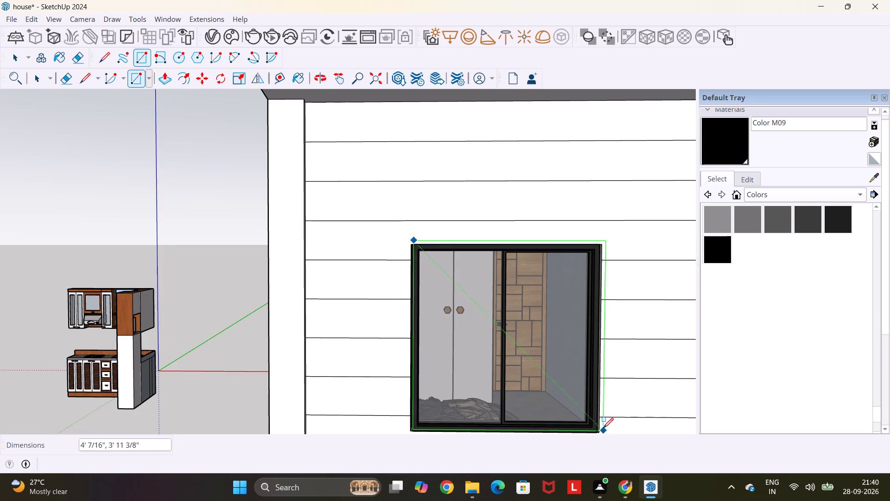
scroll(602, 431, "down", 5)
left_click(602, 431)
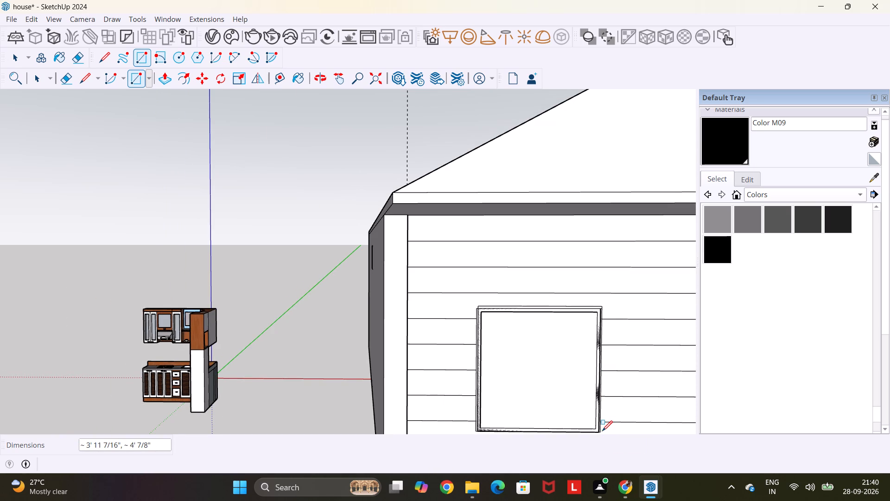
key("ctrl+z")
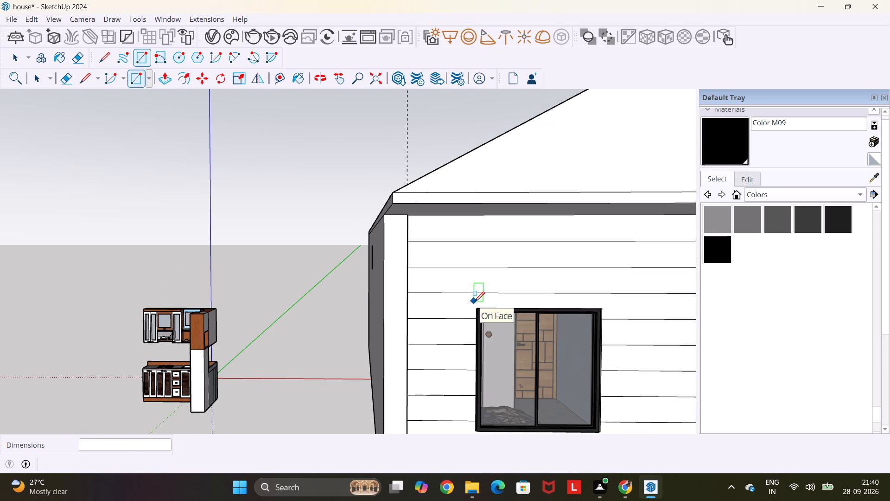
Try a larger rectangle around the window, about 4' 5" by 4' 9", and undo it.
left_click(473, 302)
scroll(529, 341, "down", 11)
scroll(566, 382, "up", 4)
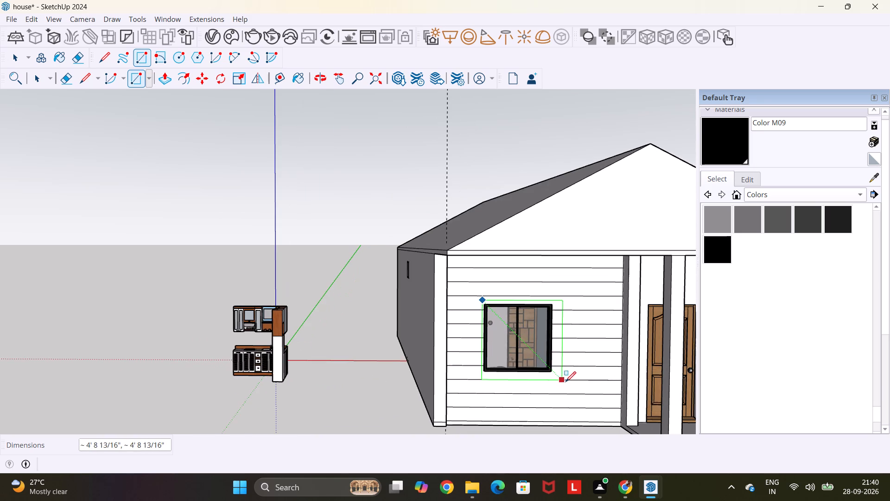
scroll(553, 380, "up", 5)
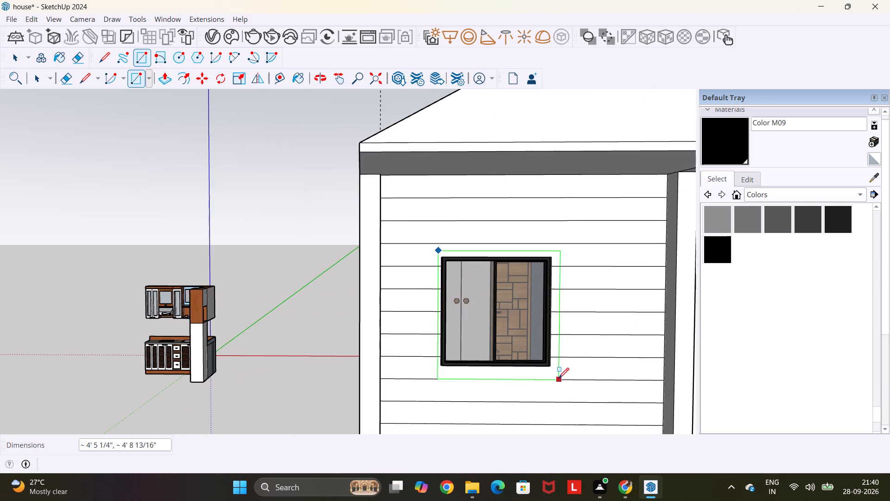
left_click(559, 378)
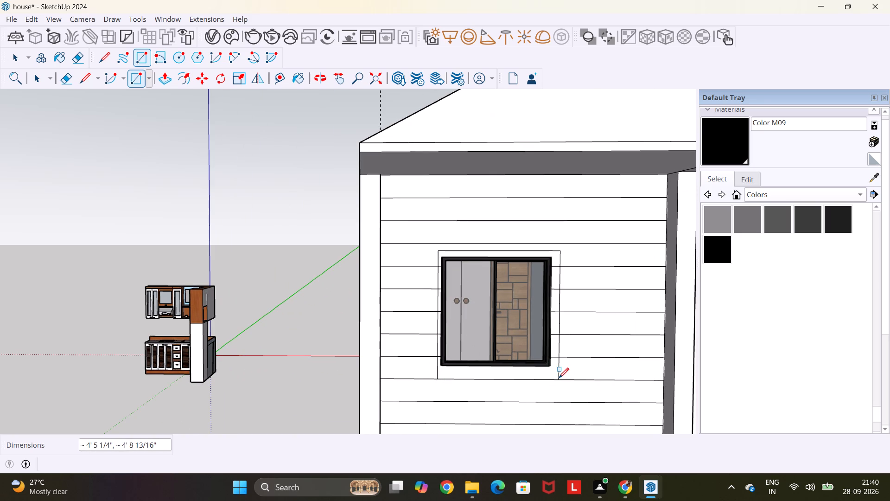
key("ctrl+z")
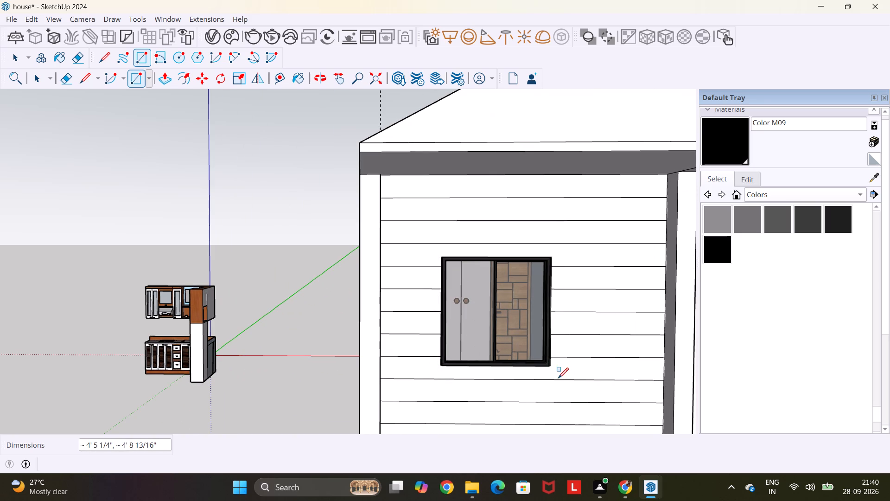
Place a horizontal guide line 2" above the top edge of the front window frame.
key("t")
scroll(493, 269, "up", 4)
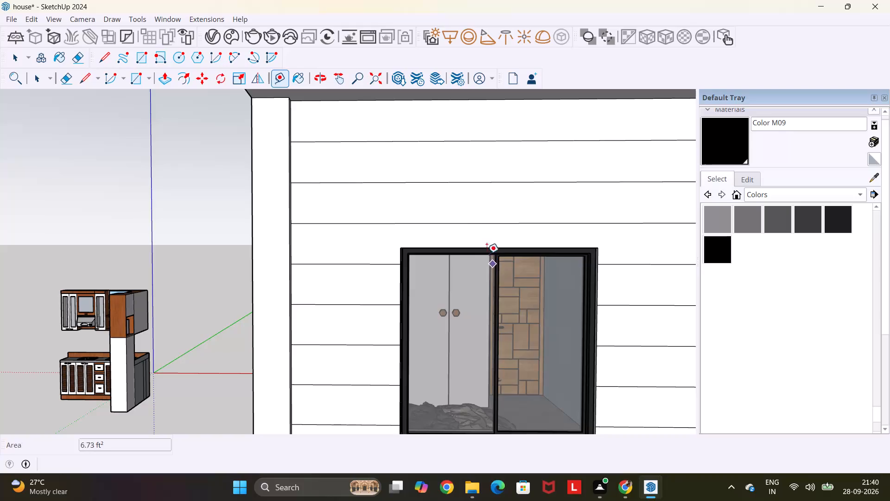
left_click(478, 246)
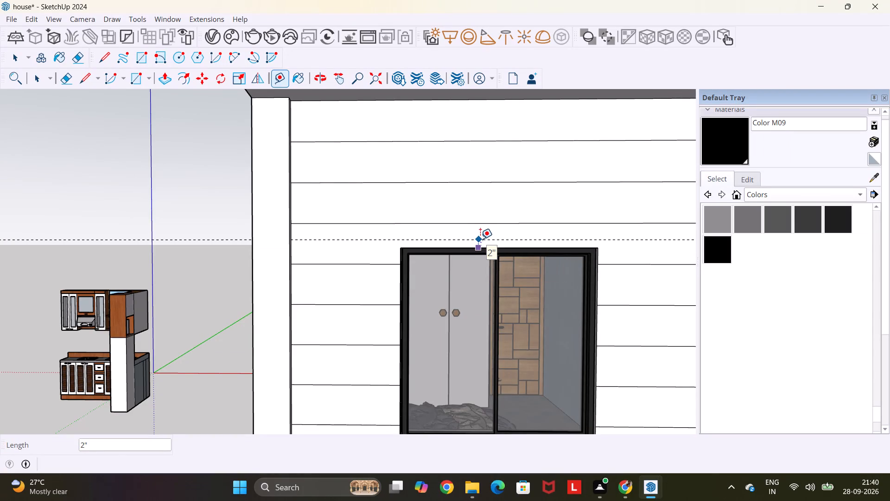
left_click(480, 239)
scroll(479, 242, "down", 1)
Place vertical guide lines 2" outside the left and right edges of the front window frame.
scroll(479, 244, "down", 2)
left_click(422, 314)
left_click(410, 312)
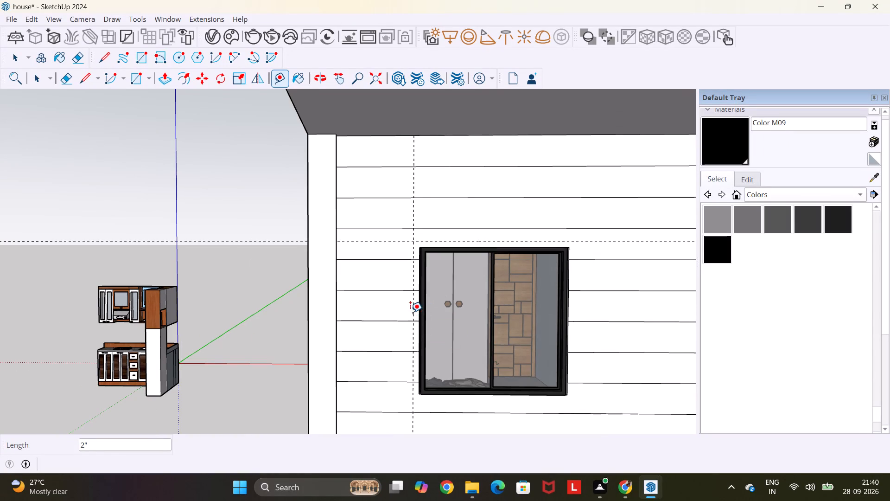
left_click(569, 320)
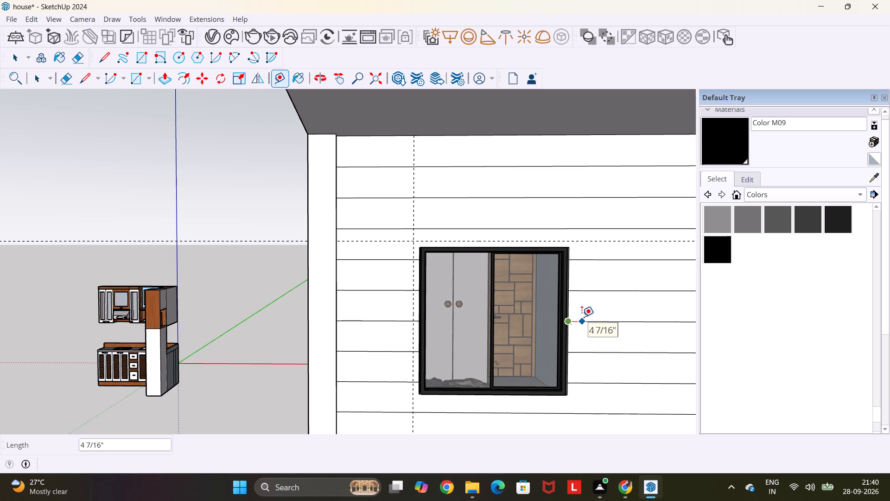
key("Escape")
left_click(571, 306)
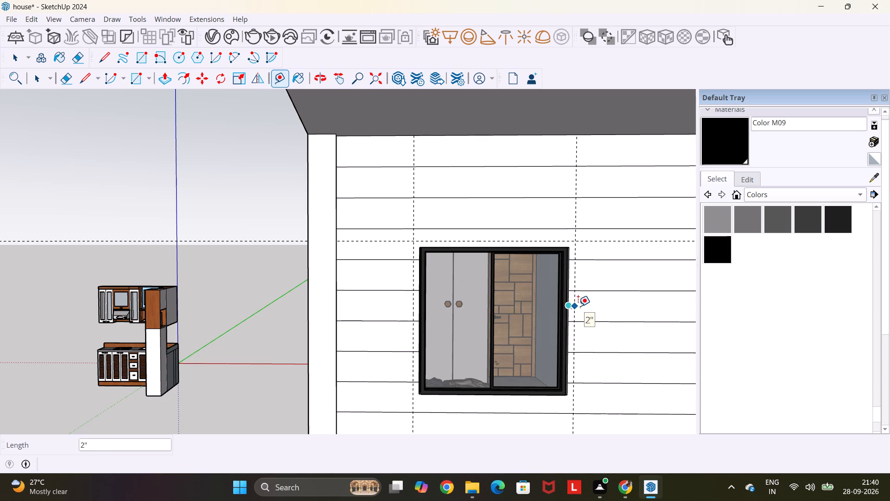
left_click(578, 306)
Place a horizontal guide line 2" below the bottom edge of the front window frame.
left_click(496, 396)
scroll(489, 408, "up", 3)
key("Escape")
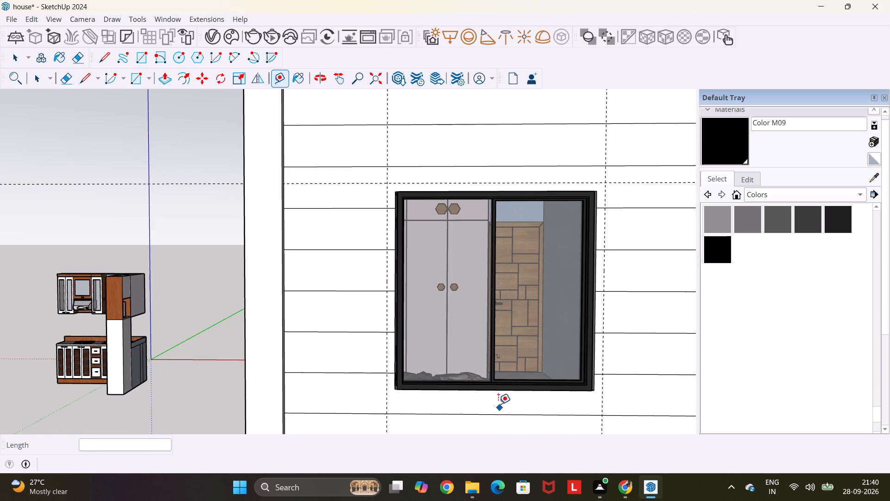
left_click(456, 391)
key("Escape")
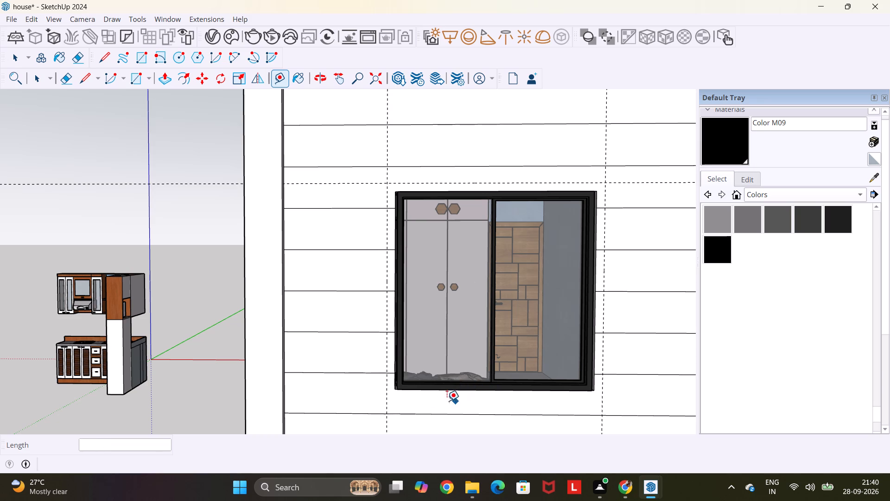
scroll(425, 391, "up", 11)
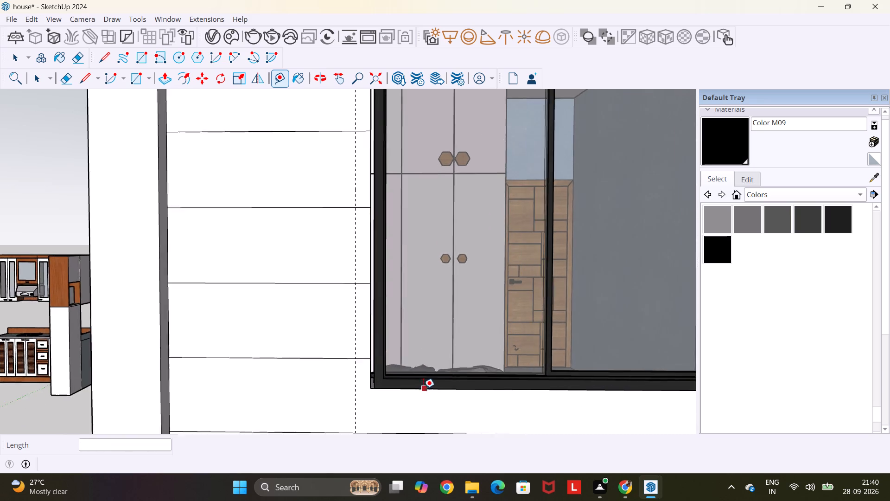
left_click(377, 391)
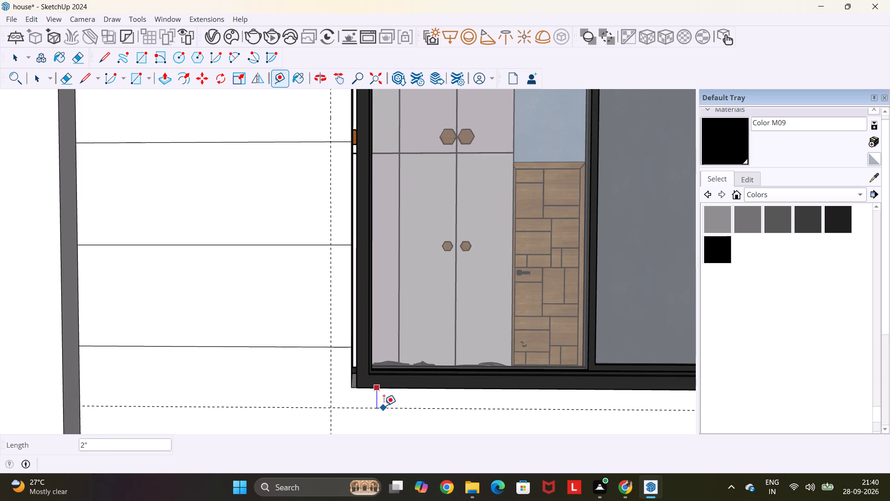
left_click(381, 410)
Draw a 4' 4" by 4' 4" rectangle around the window frame between the guide intersections.
scroll(381, 410, "down", 12)
key("r")
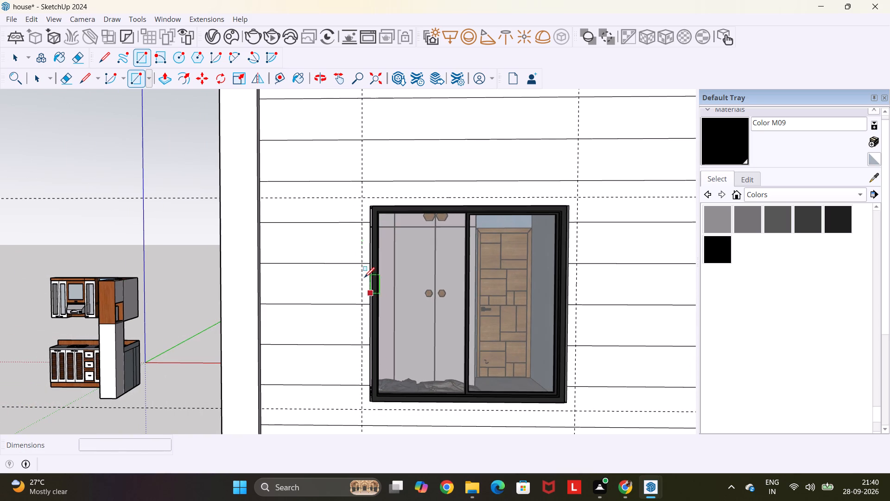
left_click(364, 198)
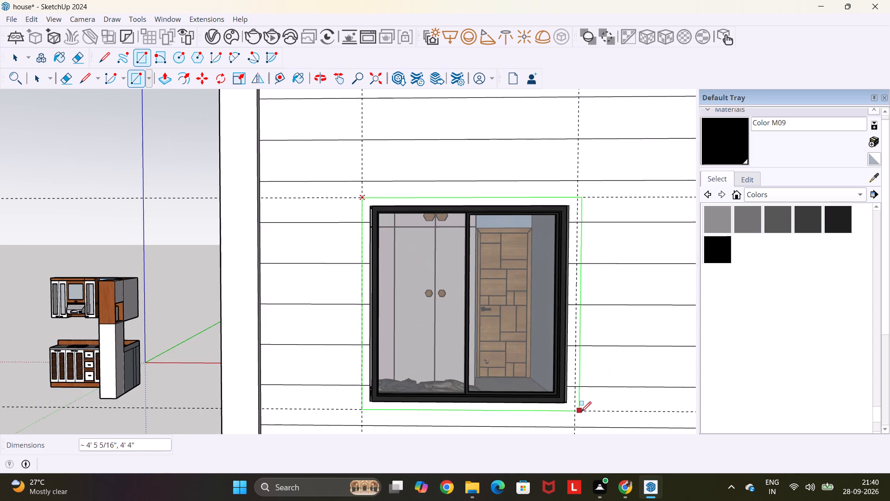
left_click(575, 411)
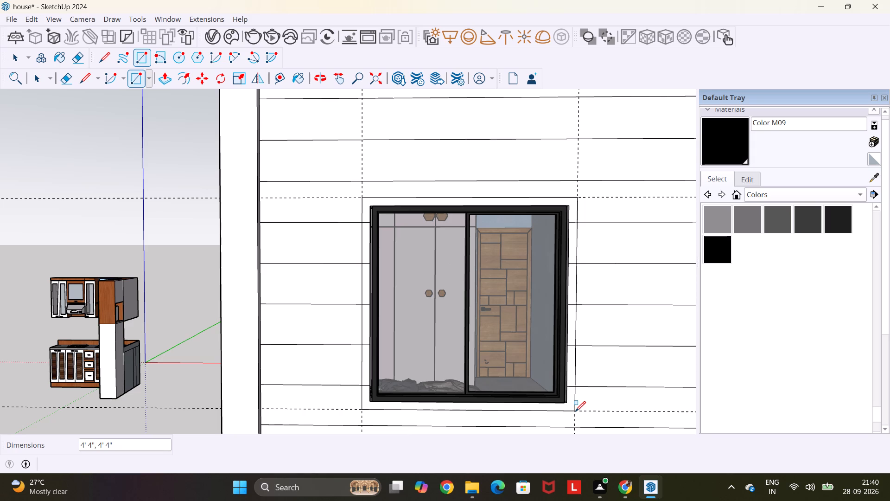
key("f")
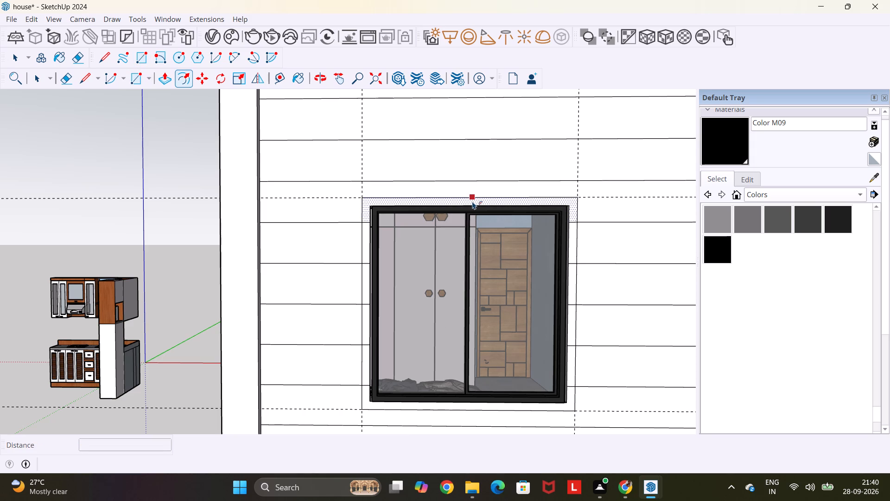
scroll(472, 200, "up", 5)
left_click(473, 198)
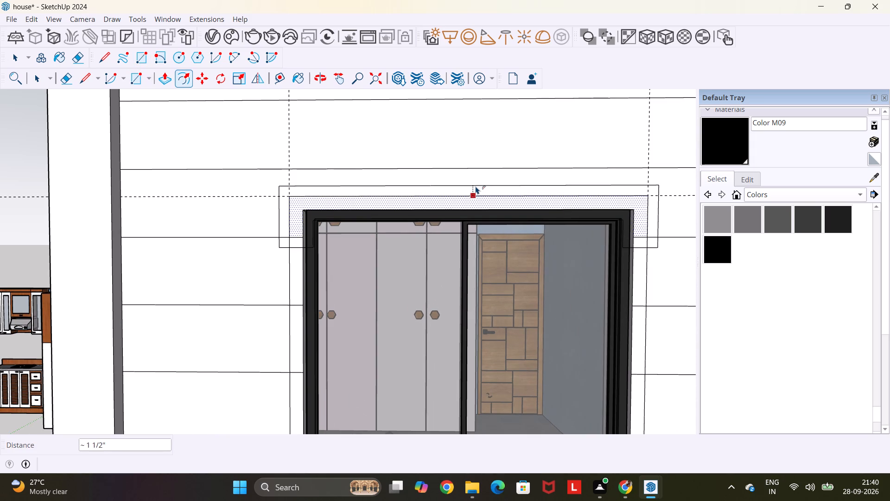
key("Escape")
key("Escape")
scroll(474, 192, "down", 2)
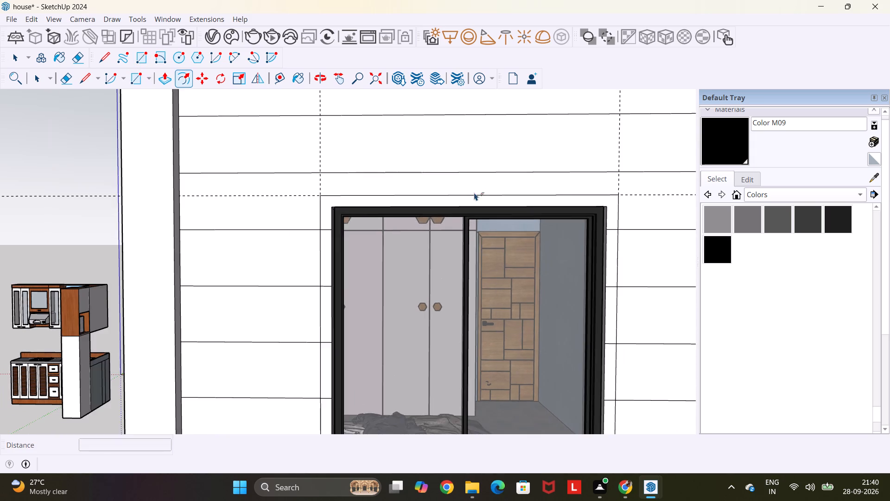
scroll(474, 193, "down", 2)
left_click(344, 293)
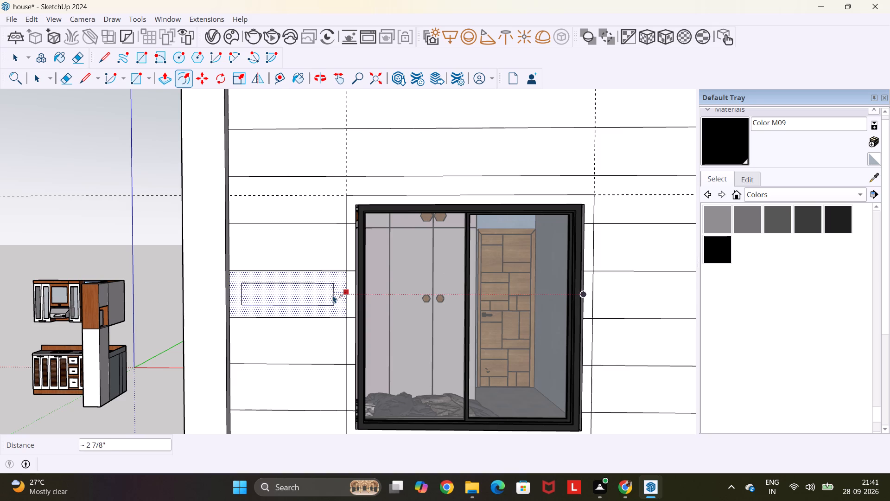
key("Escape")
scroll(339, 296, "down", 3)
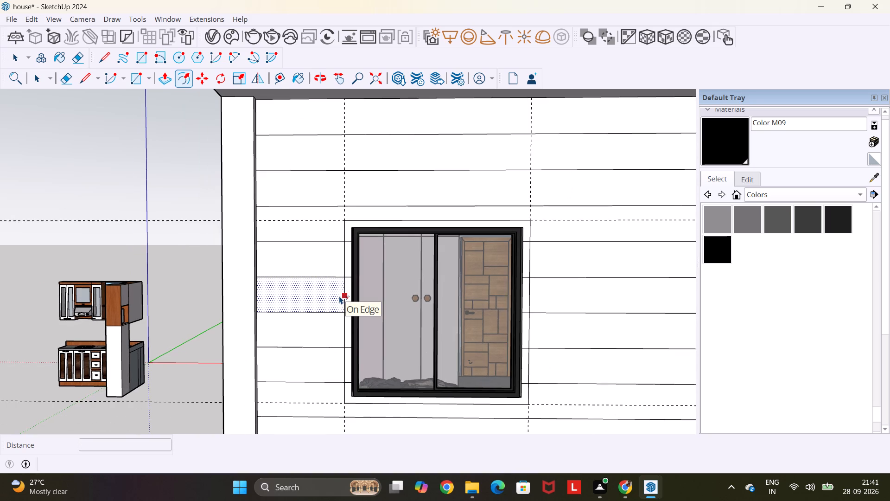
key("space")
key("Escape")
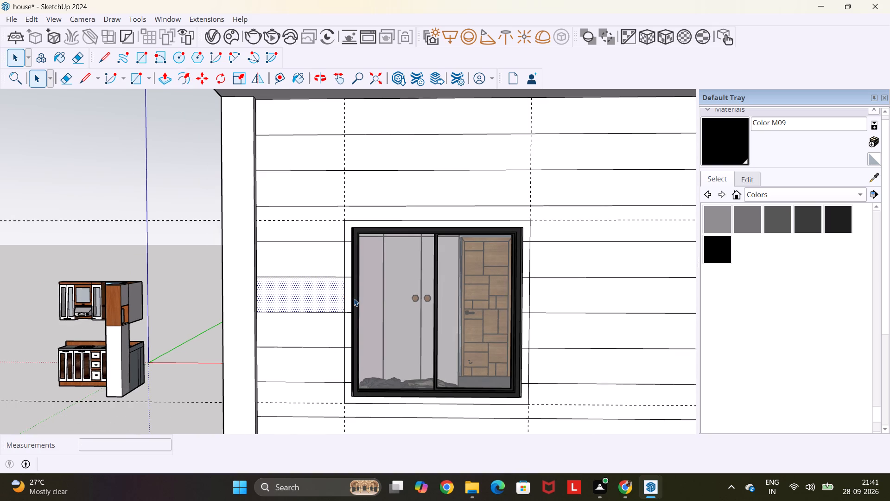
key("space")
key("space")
Place guide lines 2" outside all four edges of the rectangle around the window.
scroll(420, 203, "up", 4)
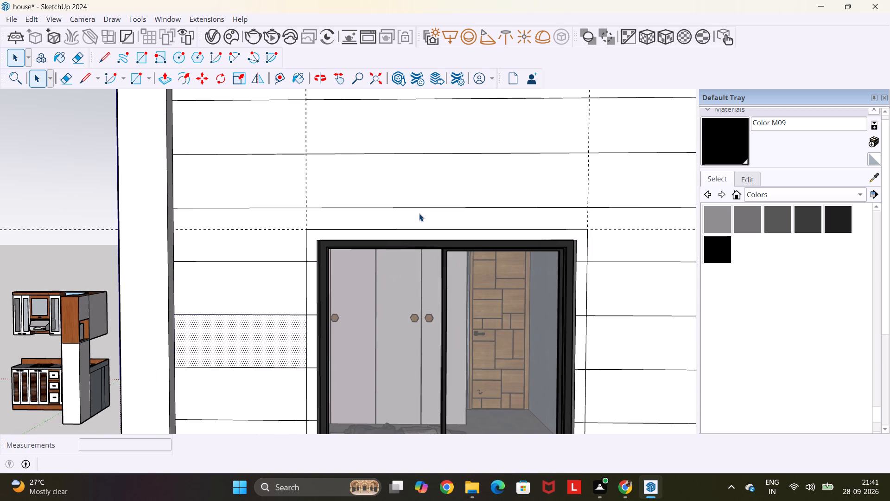
key("t")
left_click(424, 231)
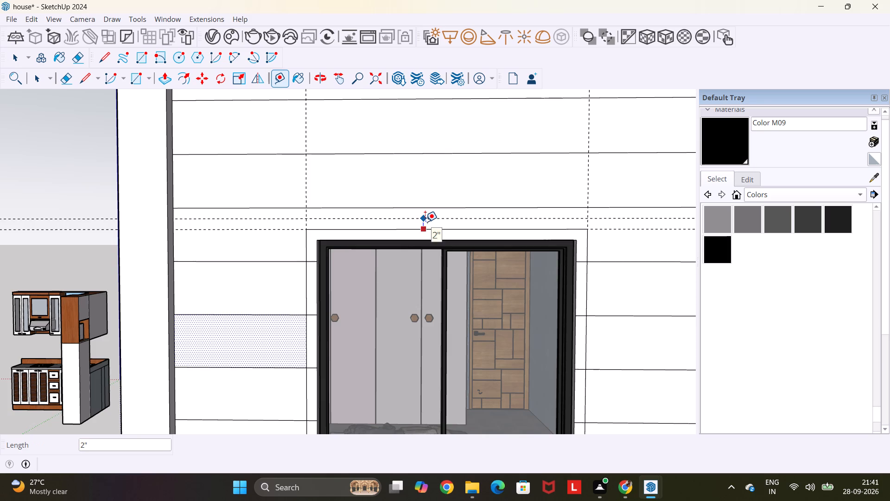
left_click(425, 222)
scroll(426, 223, "down", 4)
left_click(537, 307)
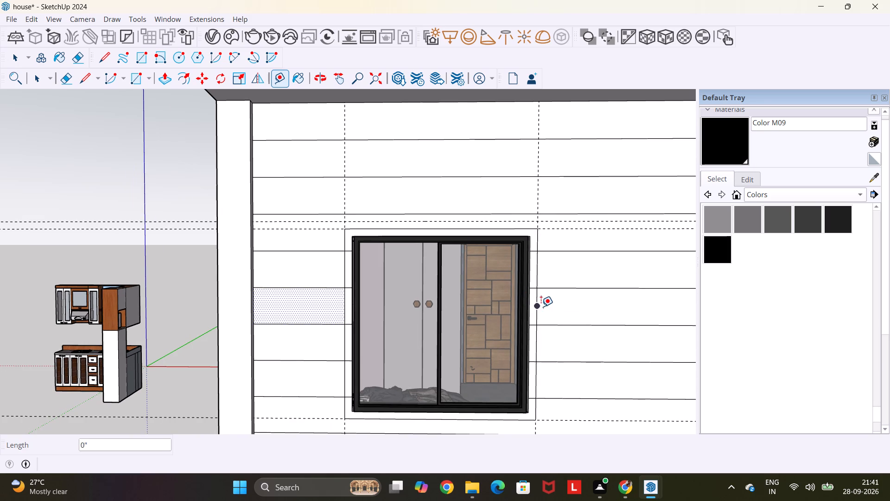
left_click(546, 307)
scroll(528, 393, "down", 3)
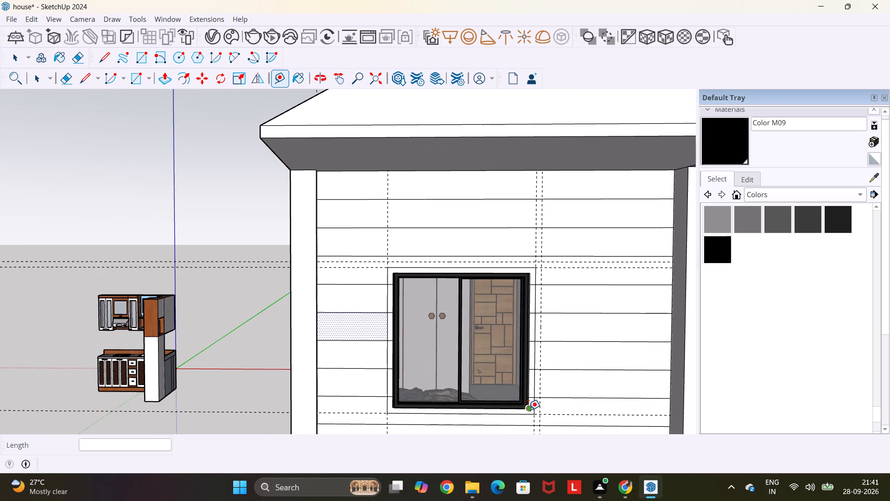
left_click(514, 416)
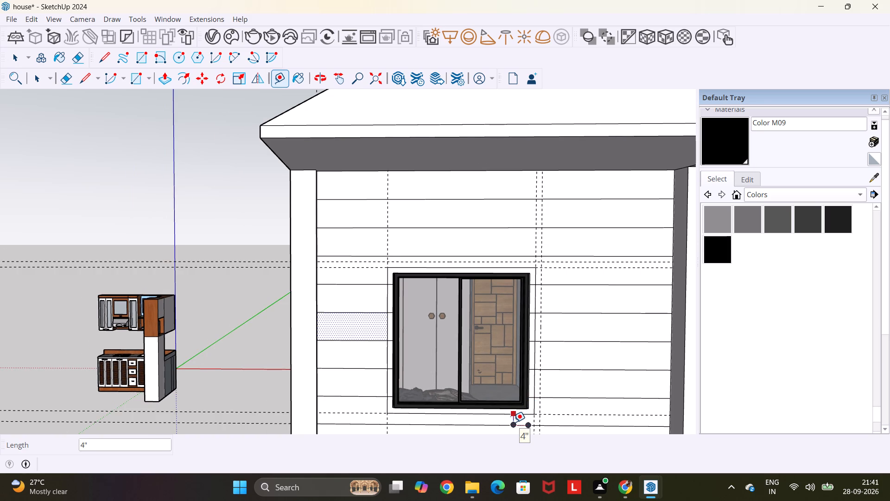
scroll(513, 422, "up", 9)
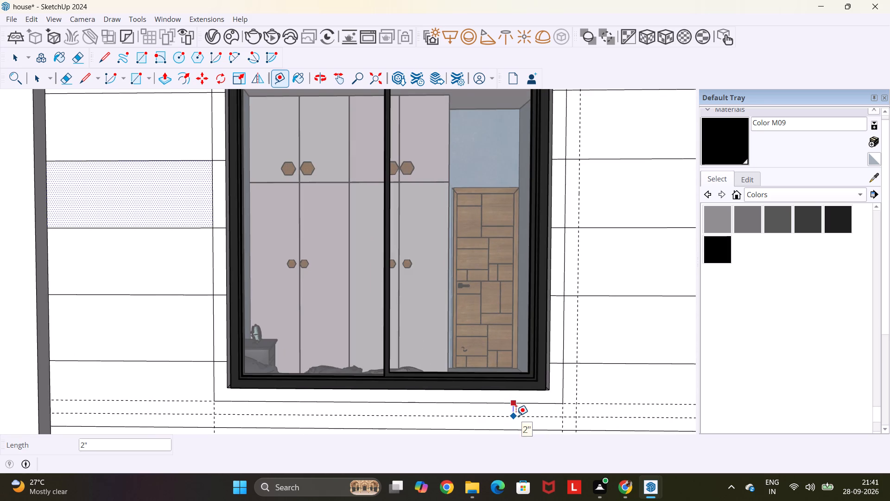
left_click(516, 416)
left_click(212, 283)
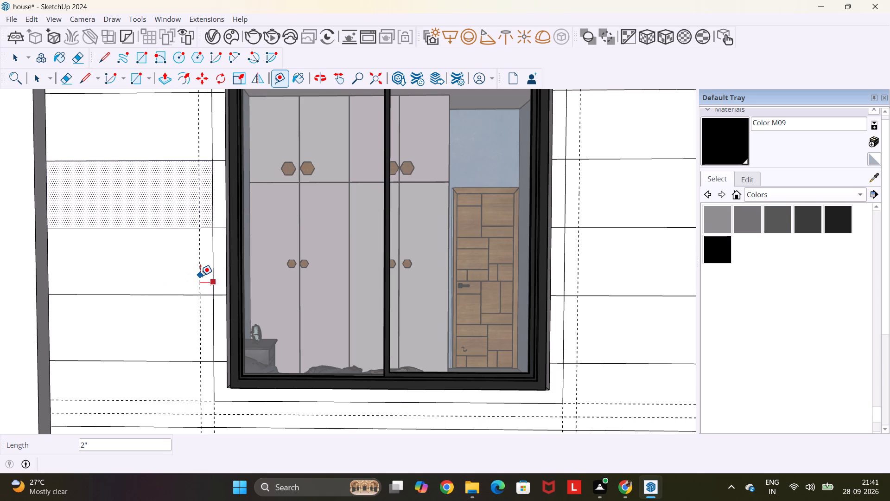
left_click(200, 276)
Draw a 4' 8" by 4' 8" outer rectangle around the window between the outermost guide intersections.
scroll(200, 276, "down", 5)
key("Escape")
key("space")
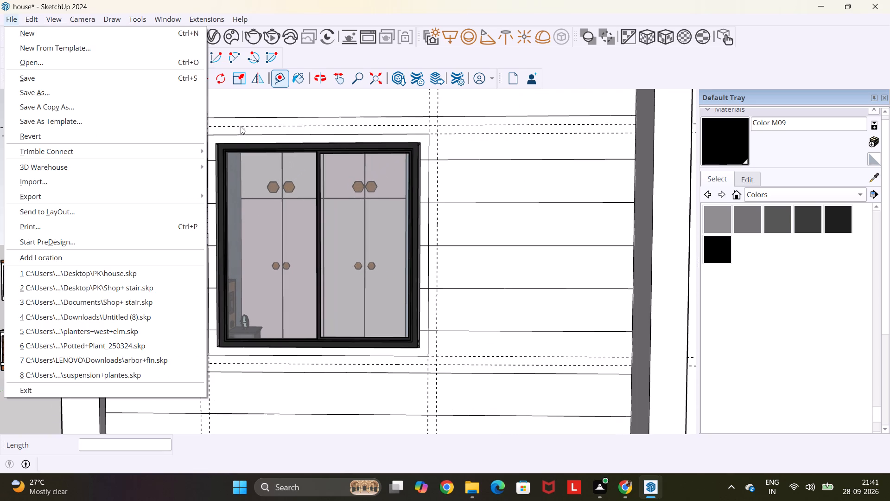
left_click(241, 106)
key("r")
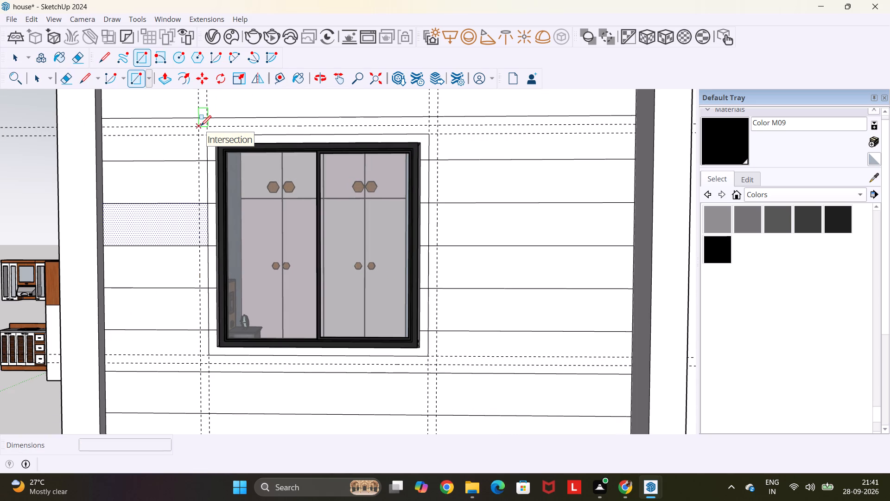
left_click(201, 126)
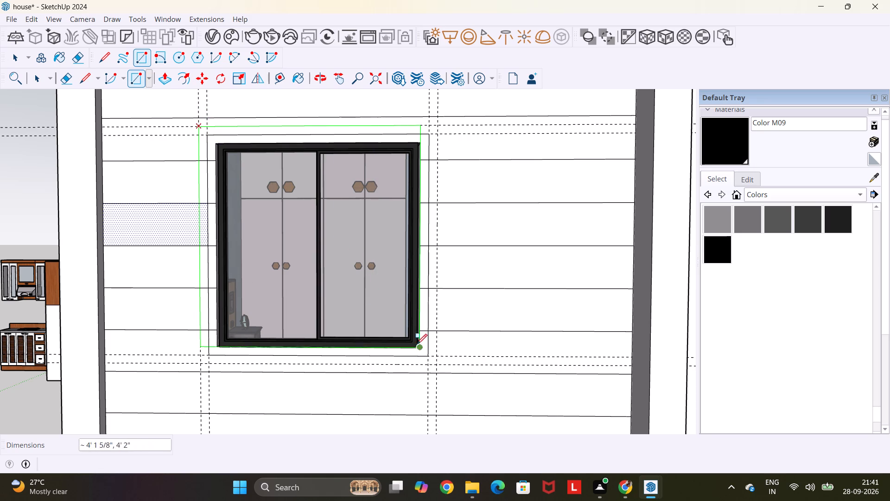
left_click(435, 364)
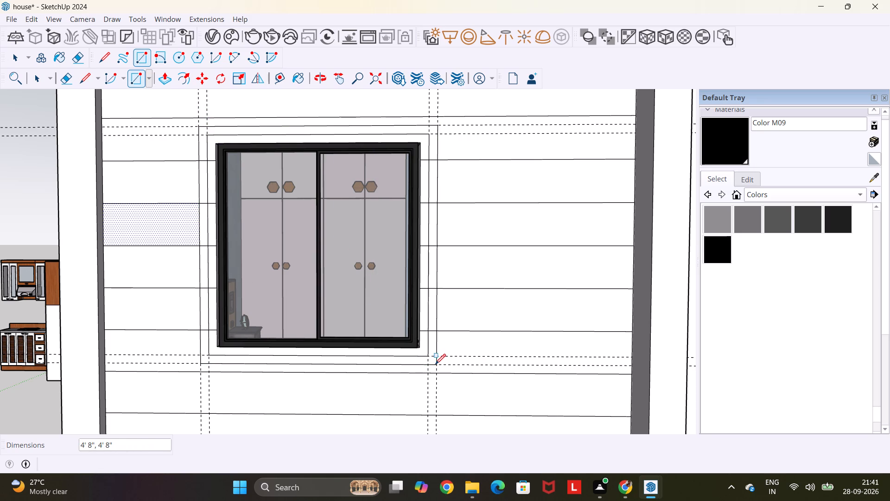
key("Escape")
key("space")
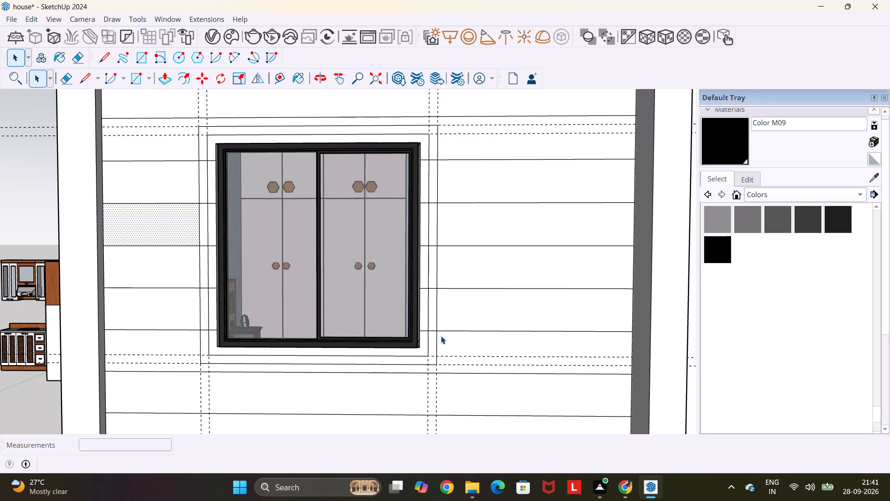
Push/Pull one segment of the border strip beside the window's right edge outward by 2".
key("p")
scroll(427, 308, "up", 4)
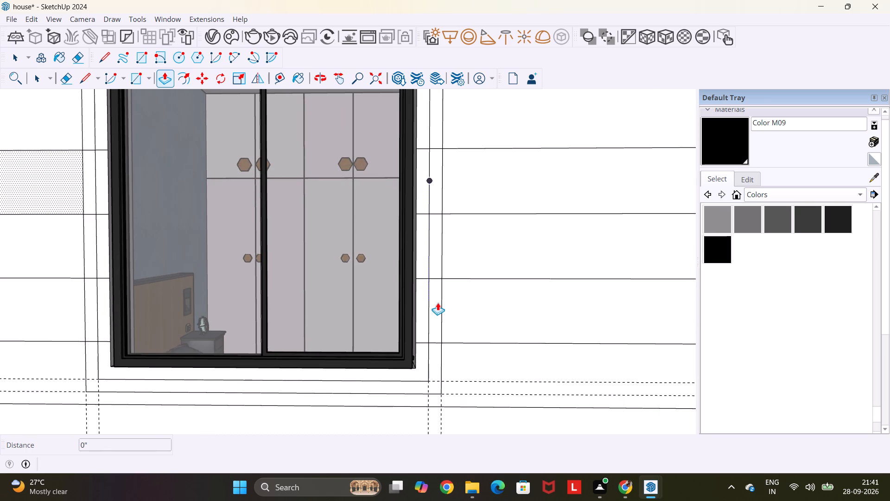
left_click(438, 302)
key("Escape")
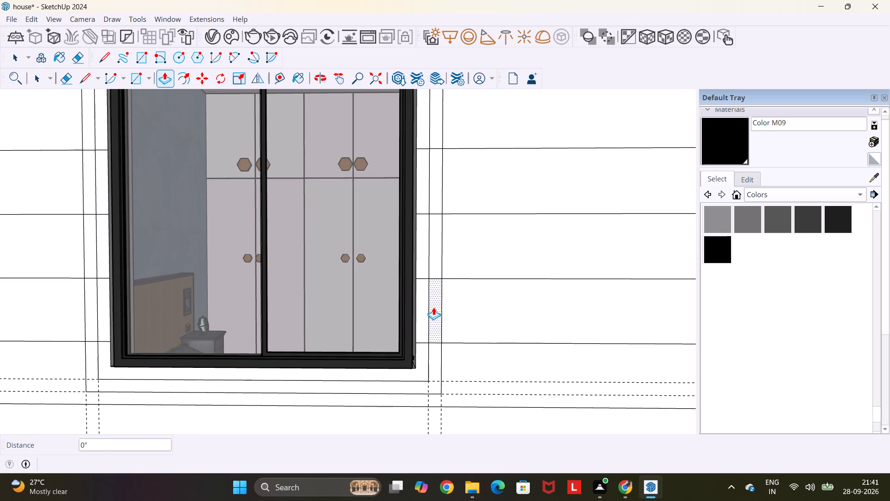
left_click(433, 307)
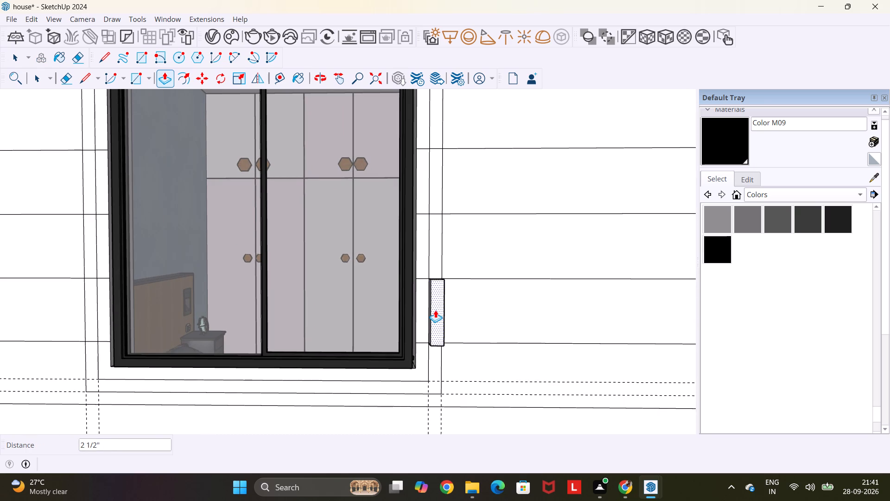
type("2\"")
key("Return")
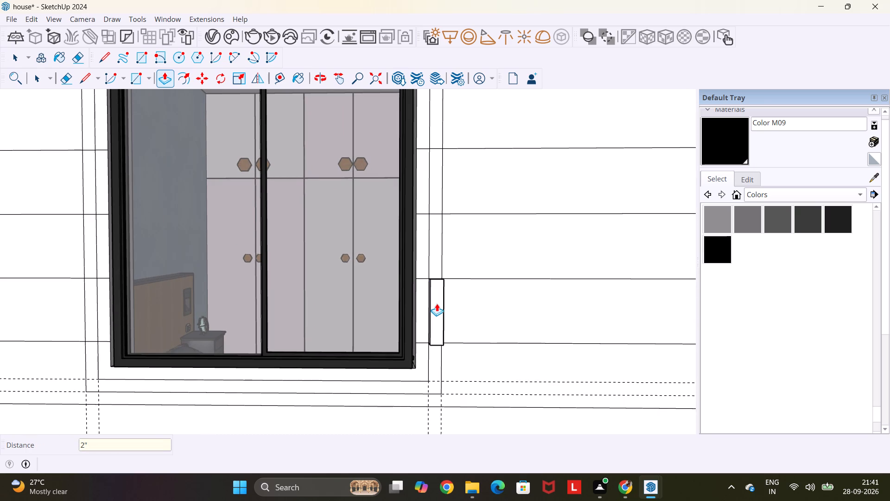
Push/Pull the remaining border segments beside the window's right edge and the bottom border strip outward by 2".
double_click(435, 254)
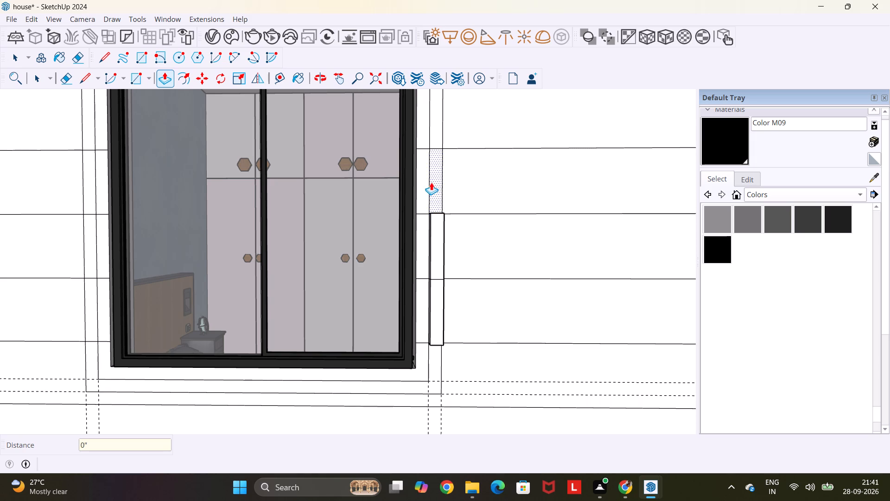
double_click(435, 180)
scroll(436, 141, "down", 5)
double_click(439, 123)
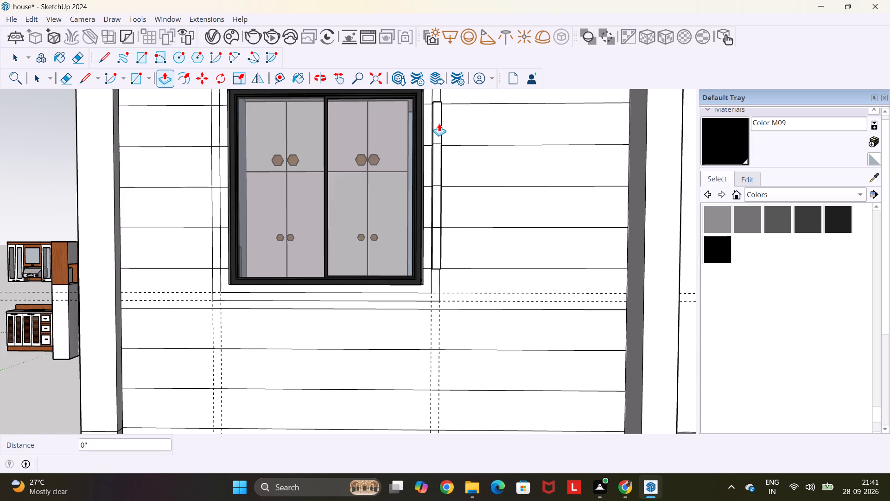
scroll(436, 281, "up", 4)
double_click(439, 275)
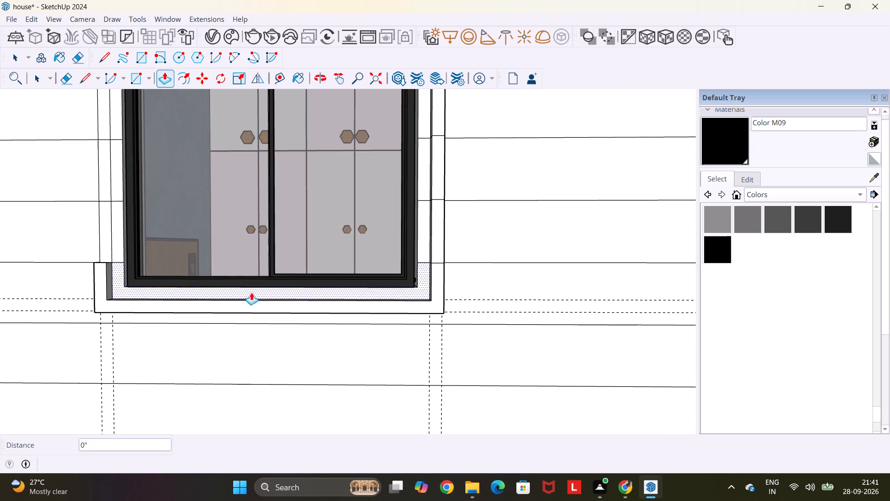
Push/Pull the lower and middle border segments beside the window's left edge outward, level with the raised bottom strip.
double_click(105, 225)
double_click(100, 175)
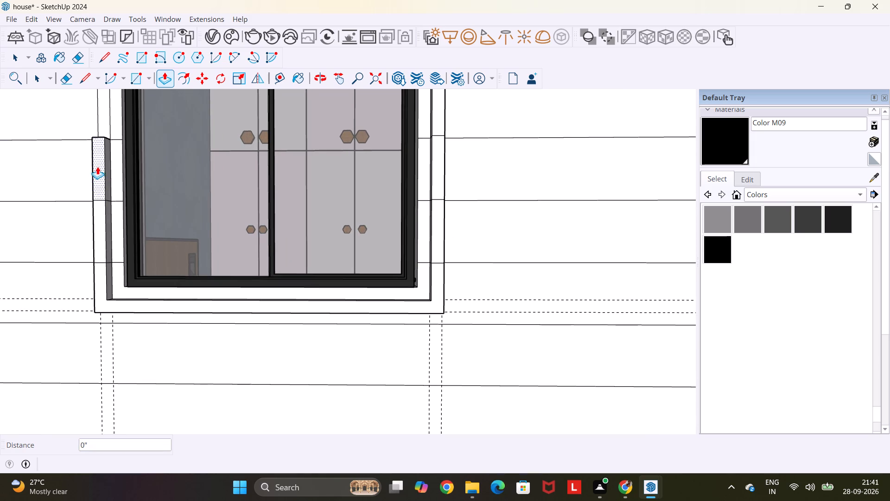
left_click(102, 114)
left_click(102, 109)
double_click(102, 114)
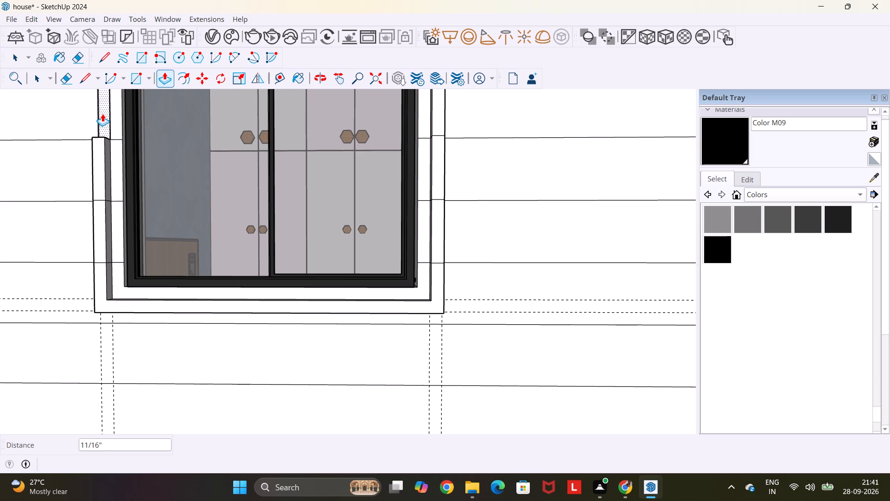
left_click(103, 119)
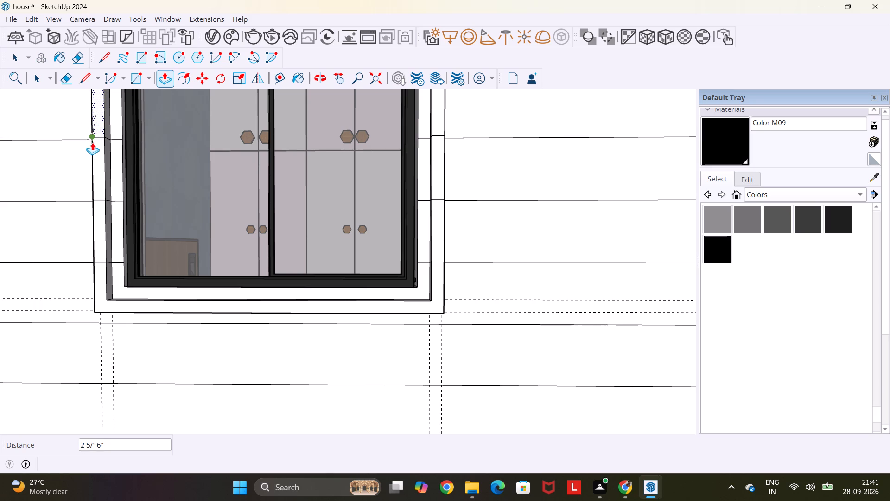
left_click(92, 142)
Push/Pull the last left-hand border segment and the strip above the window outward by 2" to close the border.
scroll(92, 143, "down", 10)
middle_click_drag(141, 146, 146, 209, "shift")
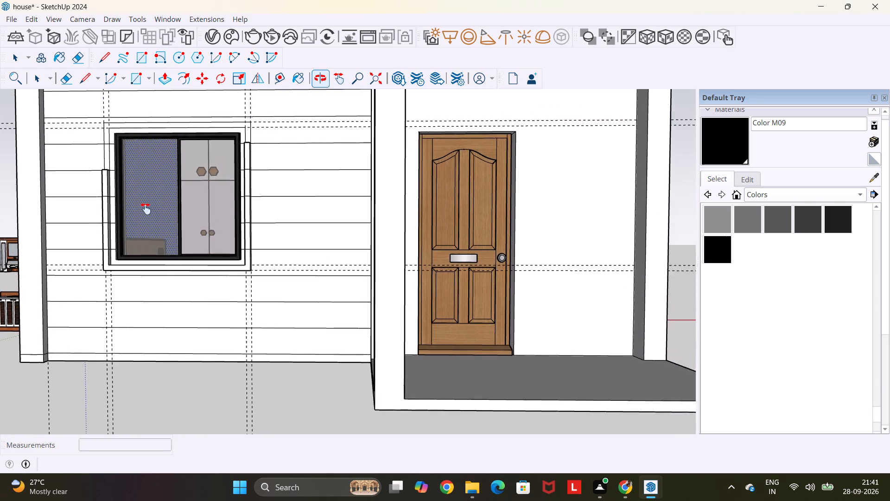
middle_click_drag(146, 209, 162, 268, "shift")
scroll(140, 225, "up", 10)
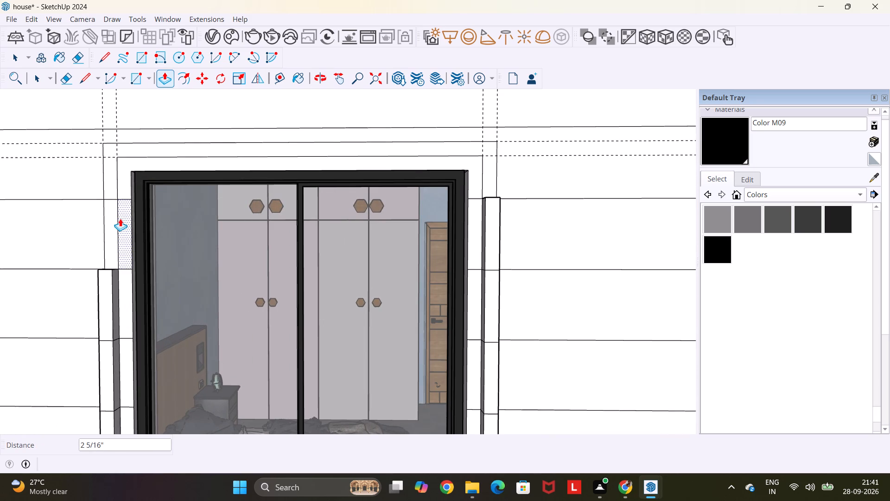
double_click(105, 226)
double_click(108, 171)
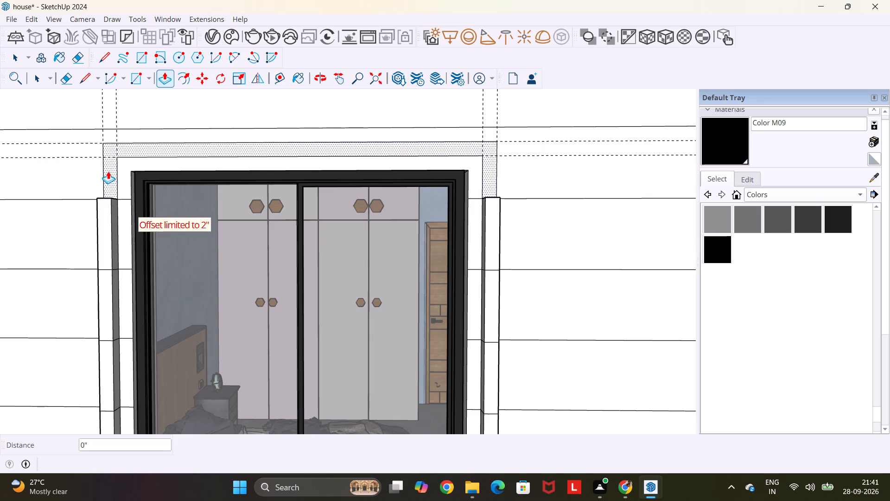
scroll(483, 184, "down", 3)
key("Escape")
key("space")
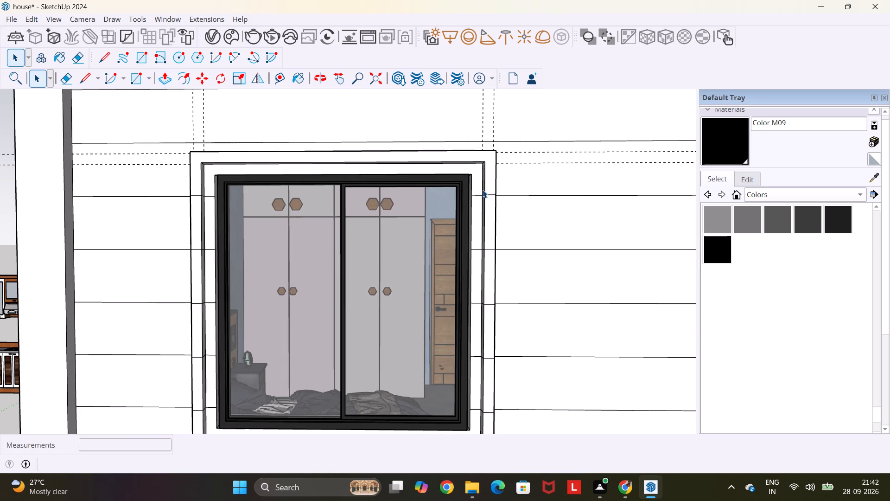
Erase the siding lines crossing the upper right side of the raised border and the gap beside the window frame.
scroll(486, 195, "up", 4)
key("e")
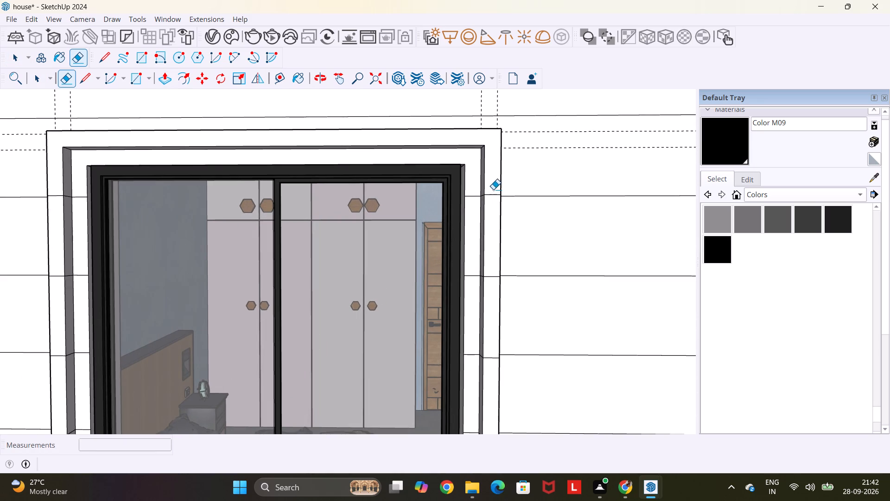
left_click_drag(493, 189, 496, 244)
left_click_drag(491, 272, 489, 288)
left_click_drag(470, 192, 473, 221)
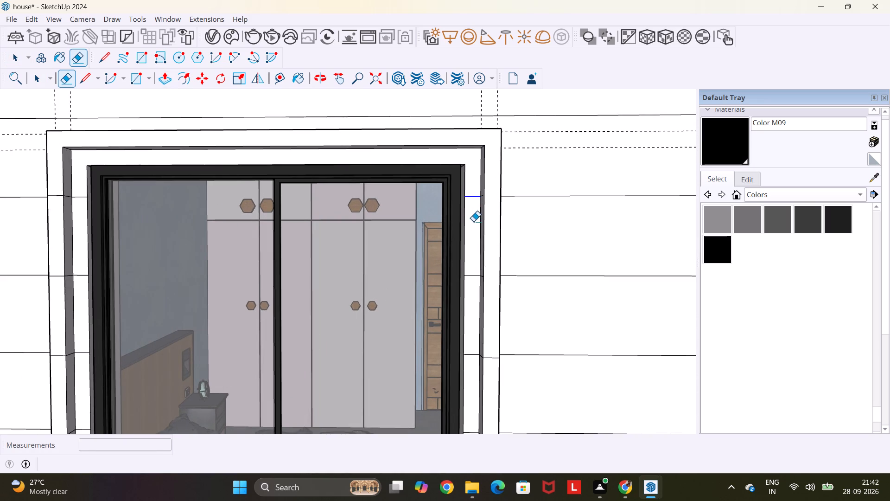
left_click_drag(473, 221, 473, 285)
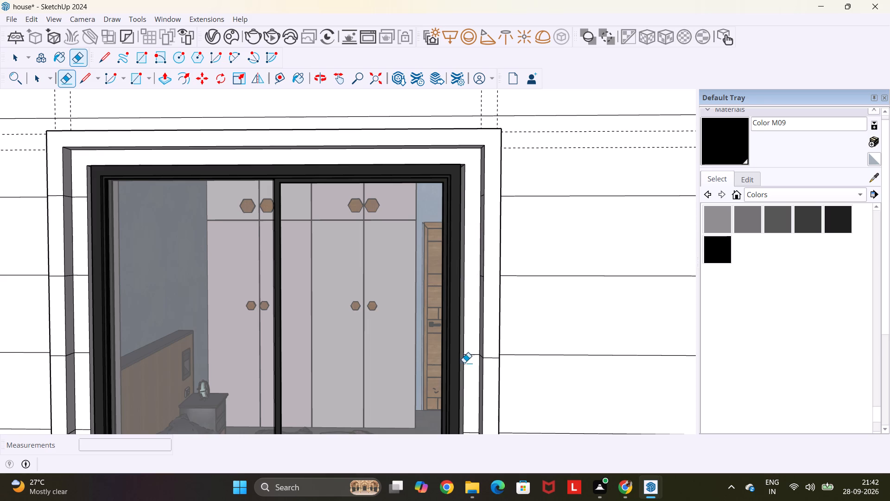
scroll(469, 369, "up", 4)
left_click_drag(468, 341, 468, 362)
left_click_drag(500, 348, 499, 368)
Erase the siding lines crossing the lower right side of the border and the gap beside the window frame.
scroll(499, 369, "down", 17)
scroll(498, 422, "up", 3)
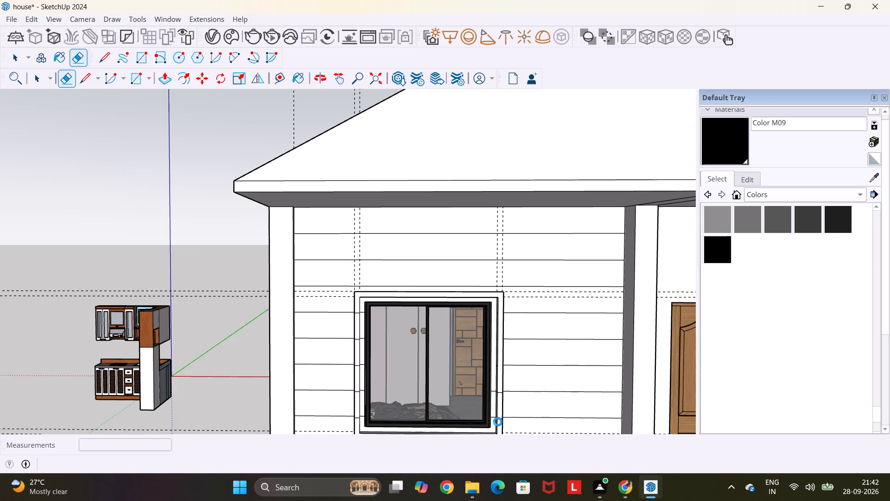
scroll(498, 422, "up", 5)
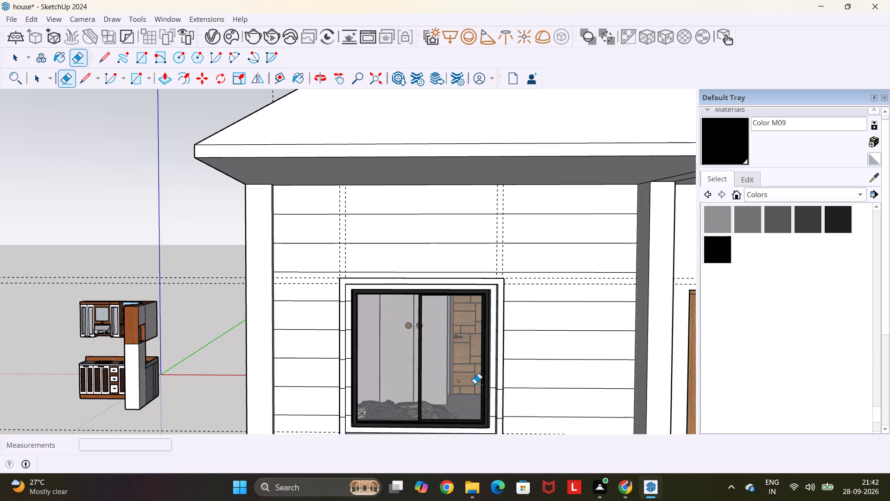
middle_click_drag(483, 383, 470, 300)
scroll(502, 346, "up", 11)
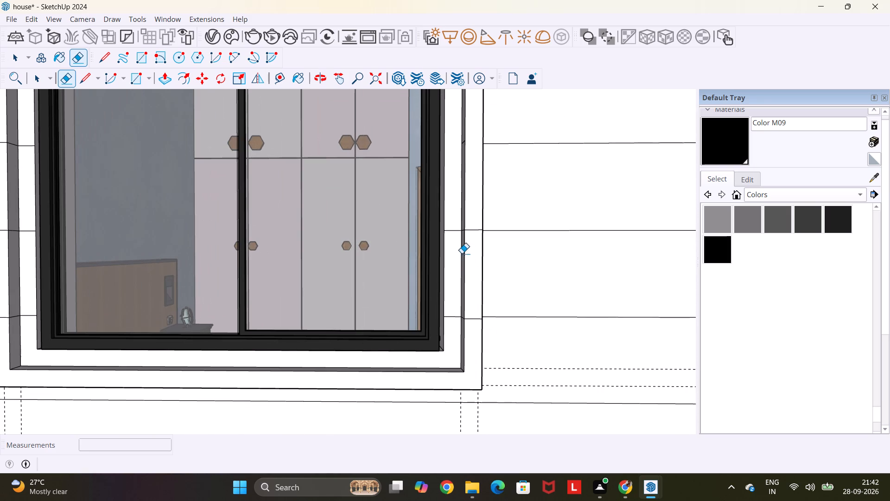
left_click_drag(472, 212, 471, 253)
left_click_drag(476, 309, 468, 356)
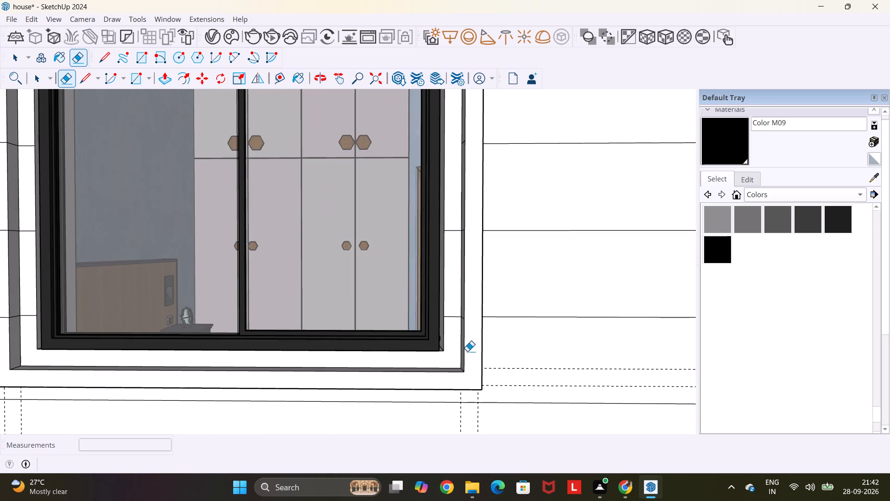
left_click_drag(451, 225, 456, 244)
scroll(447, 305, "up", 5)
left_click_drag(453, 314, 452, 321)
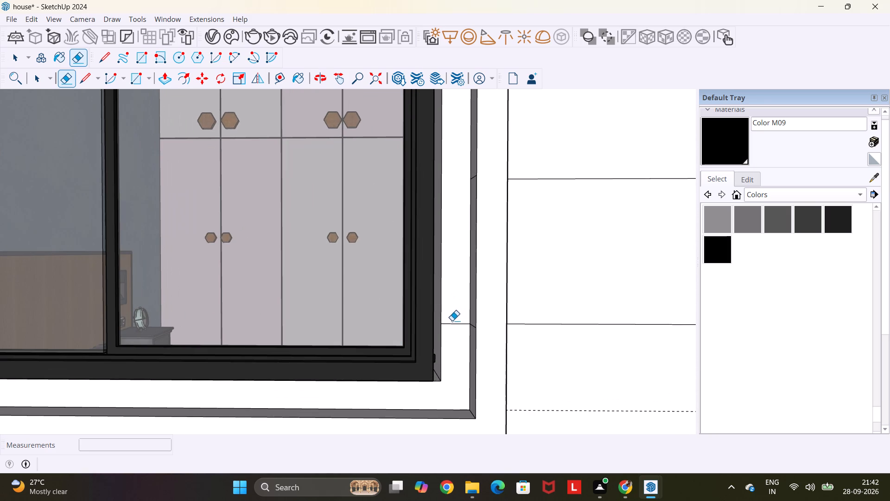
left_click_drag(452, 321, 450, 354)
Erase the short leftover siding edge on the inner side face of the border's right side, keeping the face intact.
scroll(450, 352, "up", 5)
left_click_drag(488, 302, 483, 317)
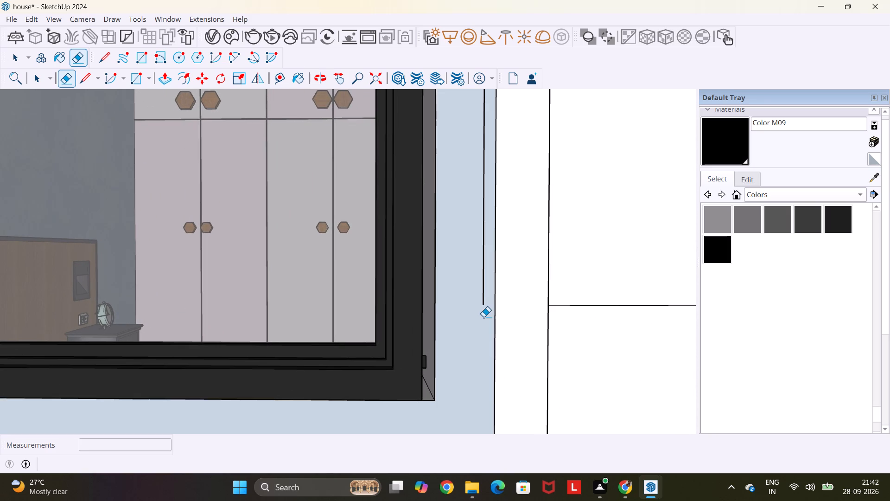
key("ctrl+z")
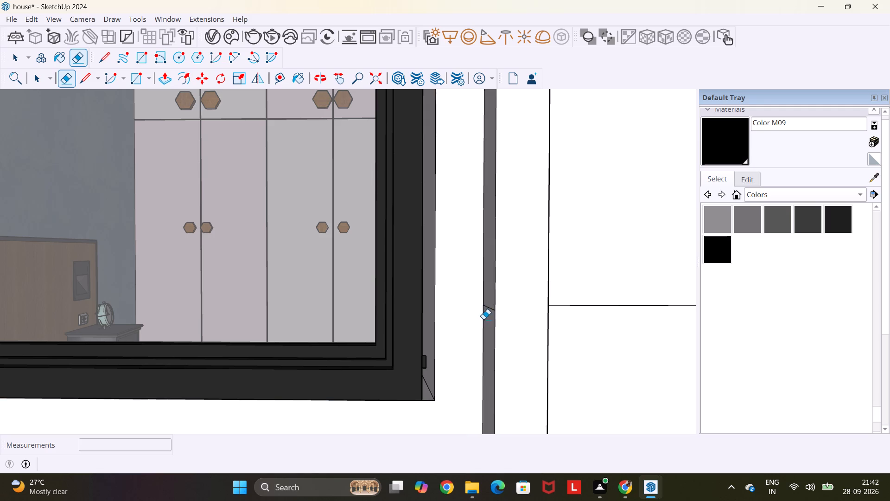
scroll(483, 318, "up", 10)
left_click_drag(489, 298, 484, 323)
scroll(484, 323, "down", 3)
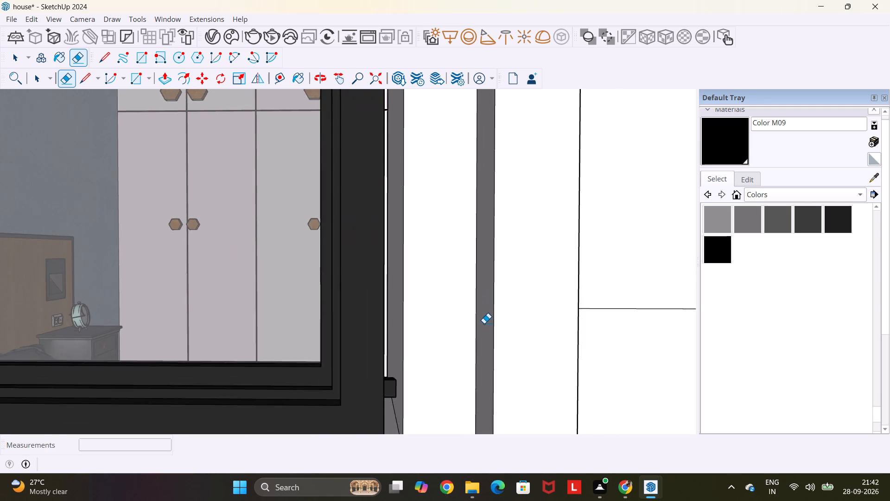
Erase the siding lines crossing the lower left side of the border, its inner side face and the adjoining gap.
scroll(484, 323, "down", 20)
scroll(484, 323, "down", 1)
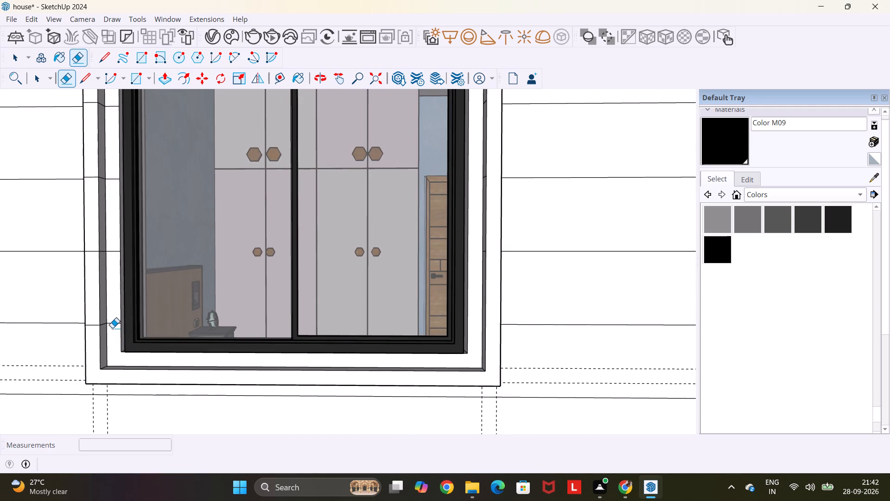
left_click_drag(94, 321, 94, 333)
scroll(100, 328, "up", 5)
left_click_drag(117, 314, 118, 315)
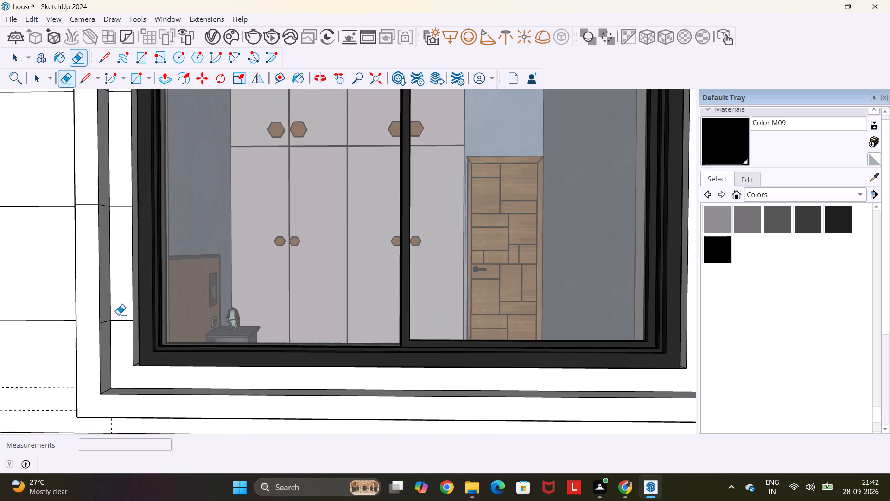
left_click_drag(118, 315, 120, 323)
left_click_drag(106, 315, 106, 330)
left_click_drag(124, 205, 125, 218)
scroll(85, 189, "up", 6)
left_click_drag(112, 210, 117, 240)
left_click_drag(81, 206, 88, 245)
Erase the siding lines crossing the middle of the border's left side, its inner side face and the adjoining gap.
scroll(93, 229, "down", 15)
scroll(94, 167, "up", 9)
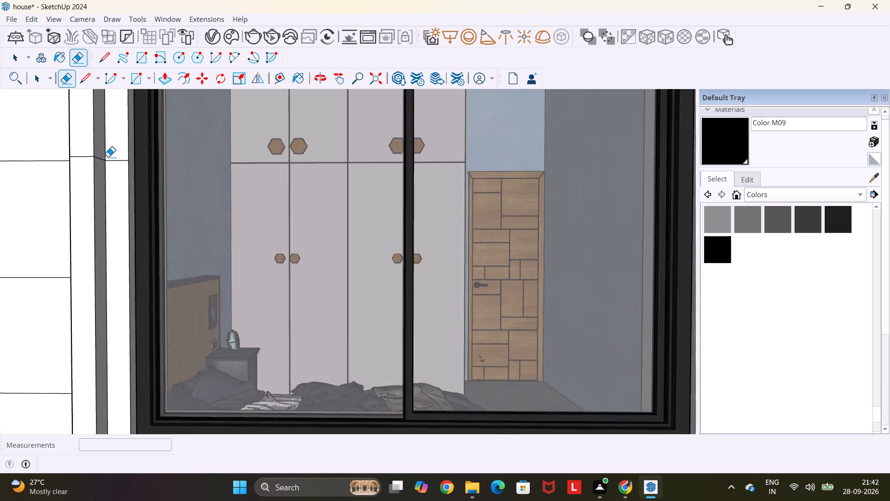
scroll(108, 157, "up", 3)
left_click_drag(112, 154, 120, 197)
left_click_drag(95, 150, 93, 180)
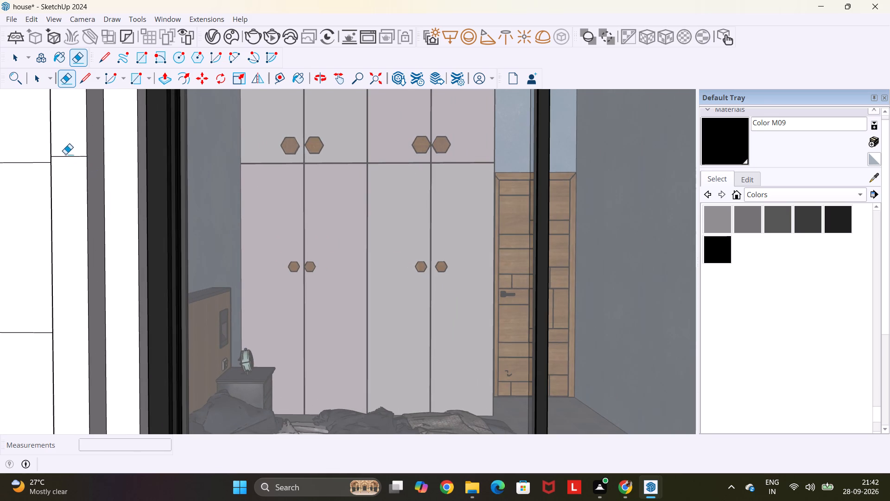
left_click_drag(65, 149, 72, 179)
scroll(72, 180, "down", 20)
middle_click_drag(90, 153, 87, 232, "shift")
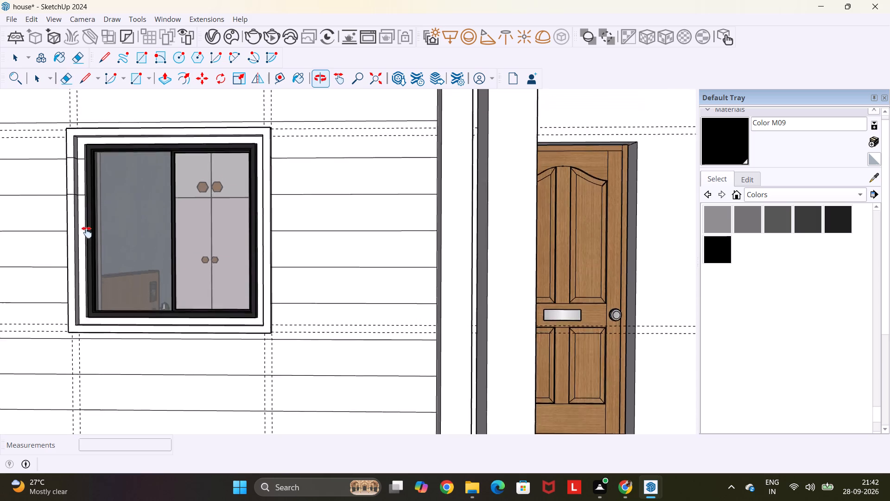
middle_click_drag(87, 232, 93, 256, "shift")
scroll(93, 256, "up", 15, "shift")
left_click_drag(93, 225, 91, 270)
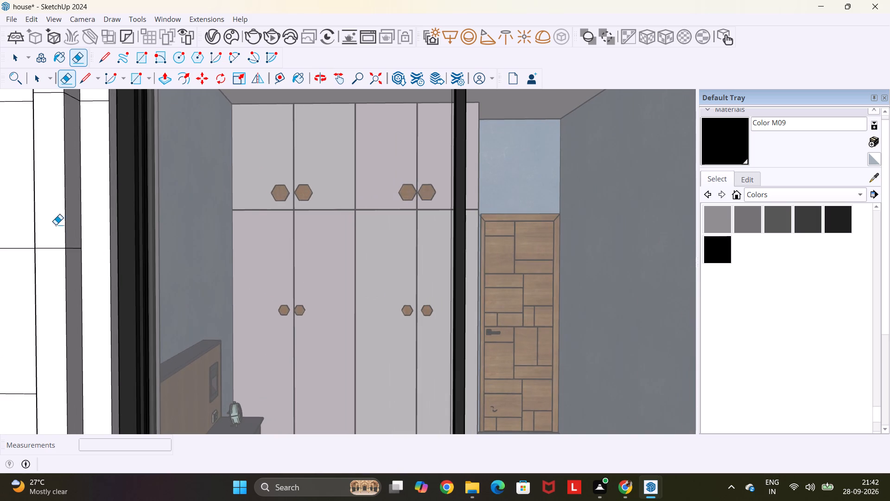
left_click_drag(52, 227, 44, 269)
scroll(76, 246, "up", 5)
left_click_drag(68, 237, 71, 271)
Erase the topmost siding line crossing the border's left side, its inner side face and the gap beside the window.
scroll(70, 246, "down", 10)
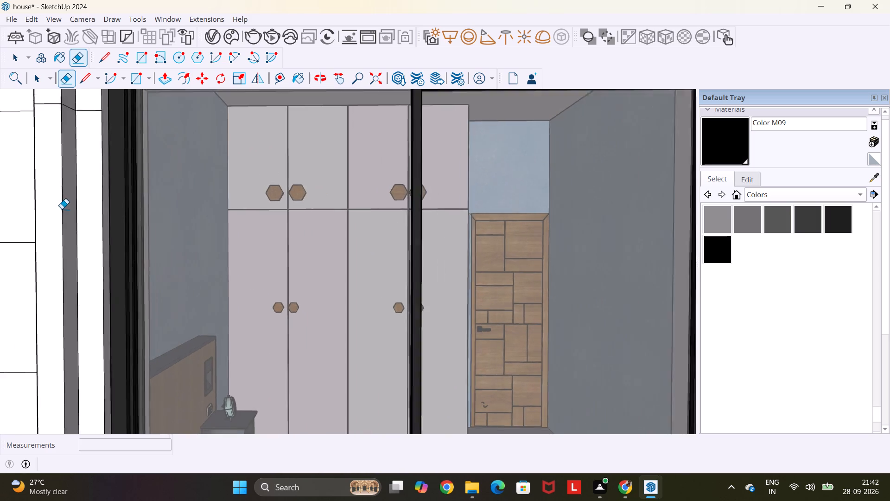
scroll(62, 209, "down", 3)
scroll(82, 138, "up", 5)
left_click_drag(80, 139, 79, 198)
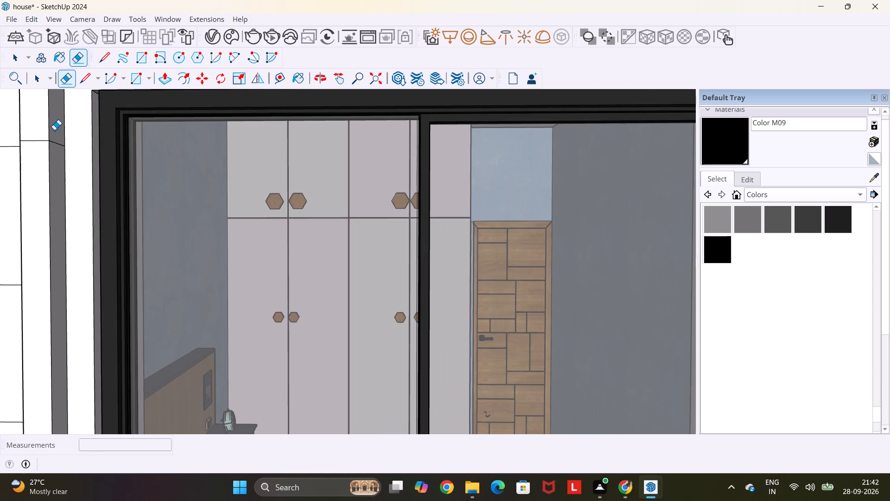
left_click_drag(54, 130, 59, 164)
left_click_drag(28, 128, 41, 167)
scroll(41, 167, "down", 13)
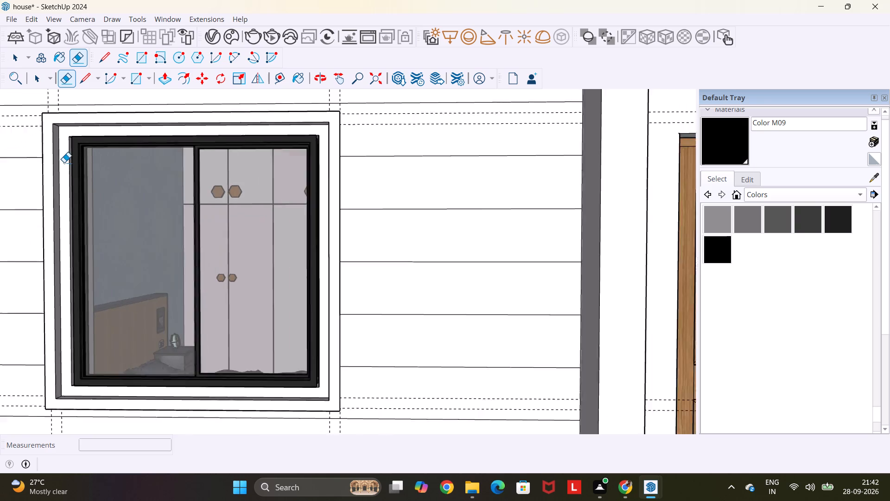
scroll(64, 162, "down", 4)
key("Escape")
key("space")
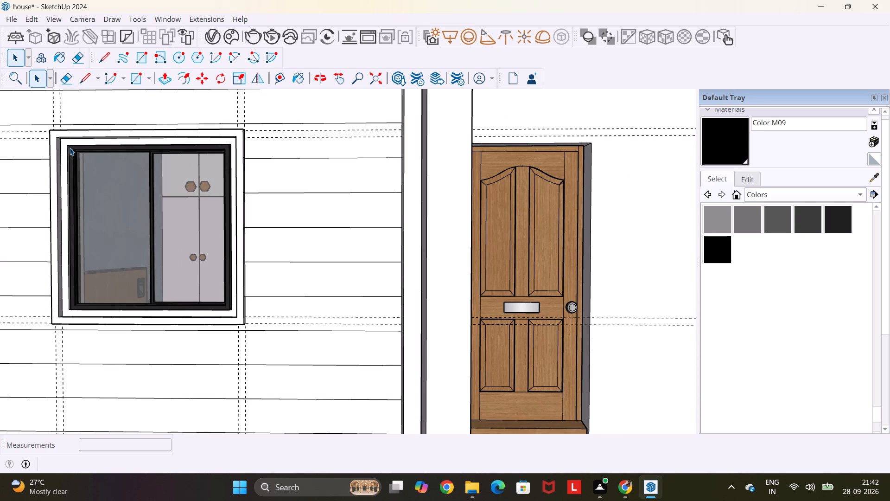
Paint the recessed wall strip between the raised border and the window frame with black Color M09.
left_click(720, 249)
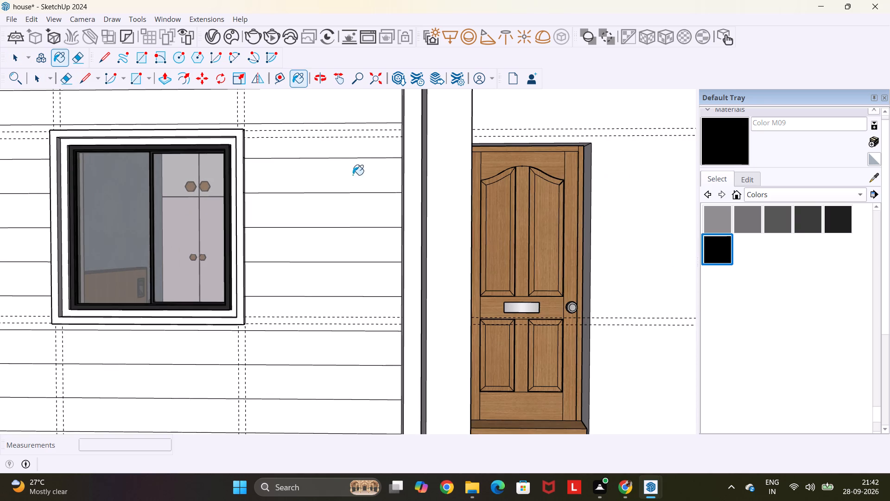
scroll(229, 162, "up", 3)
left_click(182, 137)
scroll(182, 138, "down", 4)
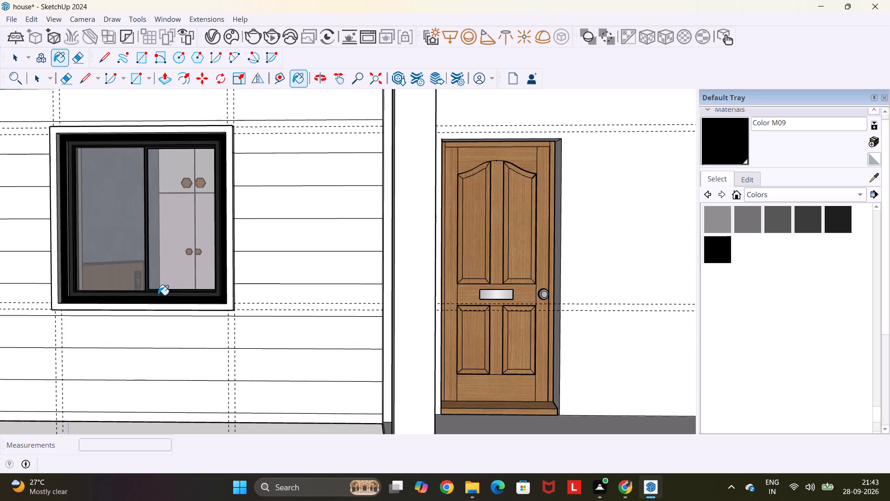
key("Escape")
key("space")
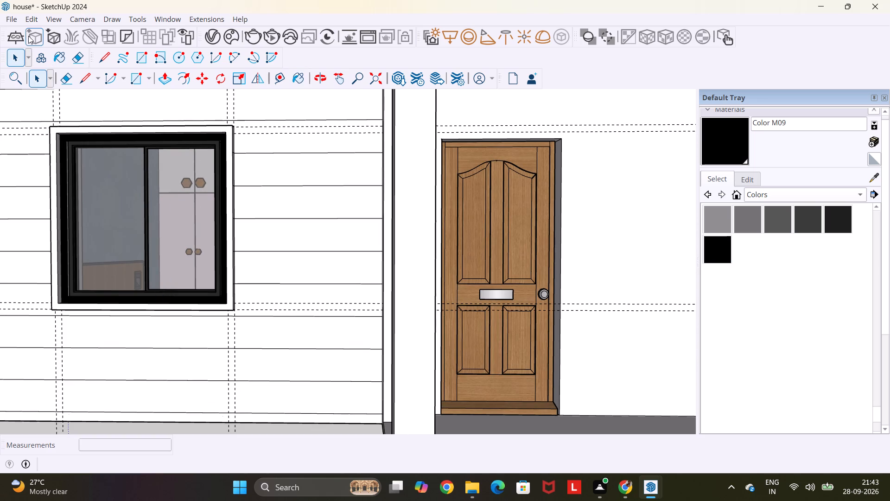
Delete all construction guides from the house model.
left_click(26, 15)
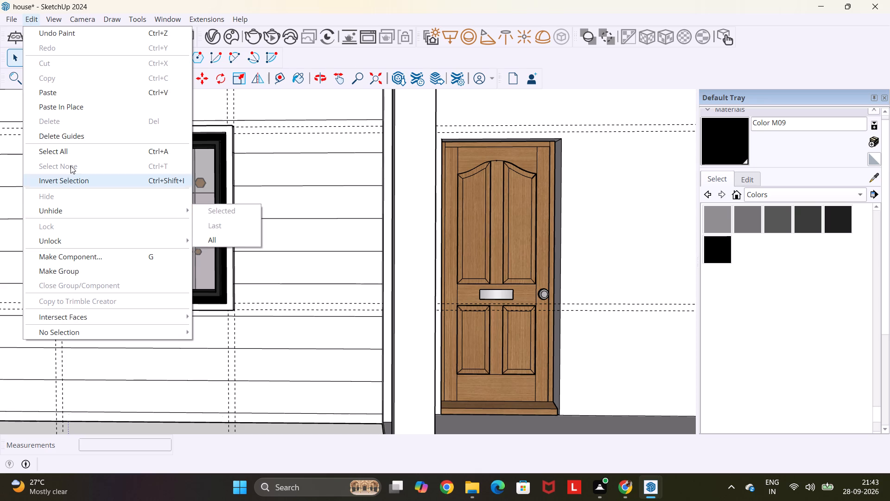
left_click(74, 137)
Paint the two lowest siding boards of the front wall with the light green Color F01 from the Colors collection.
scroll(77, 139, "down", 5)
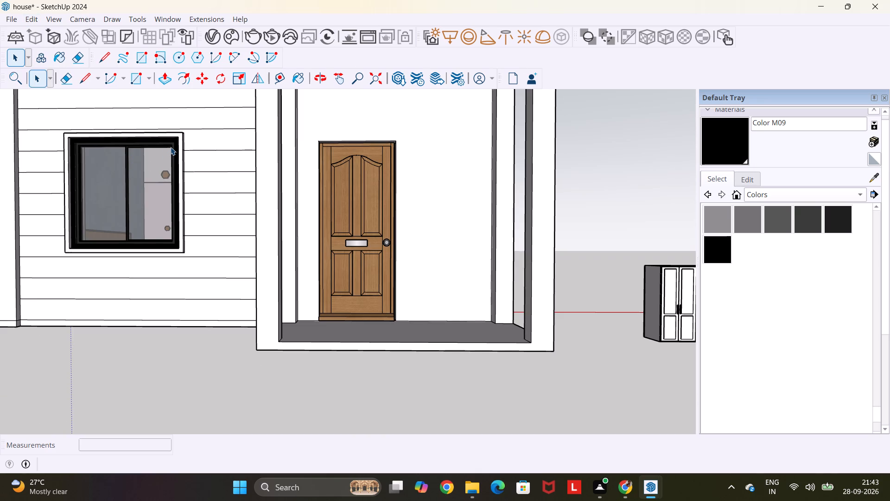
left_click(856, 202)
scroll(824, 246, "up", 14)
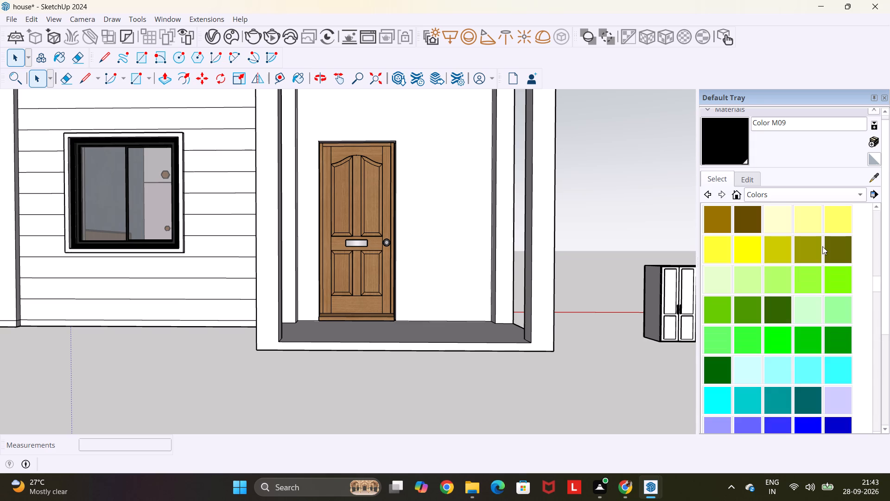
left_click(693, 285)
left_click(716, 282)
left_click(53, 314)
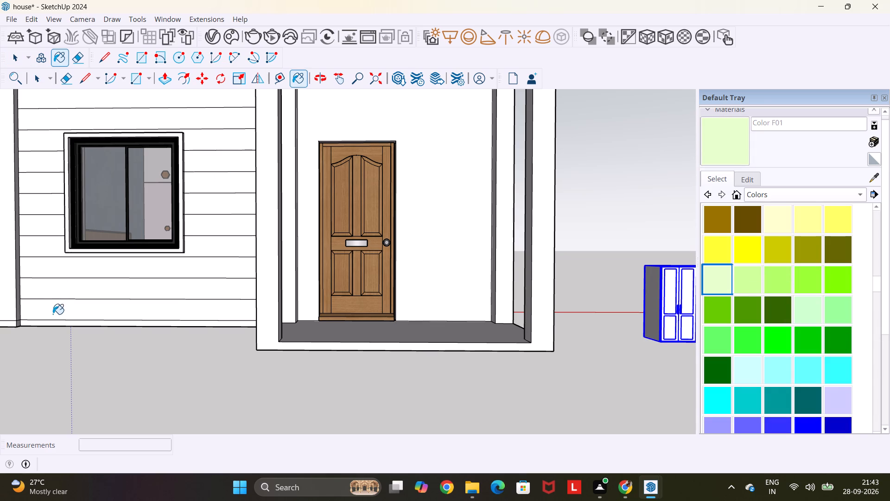
left_click(57, 297)
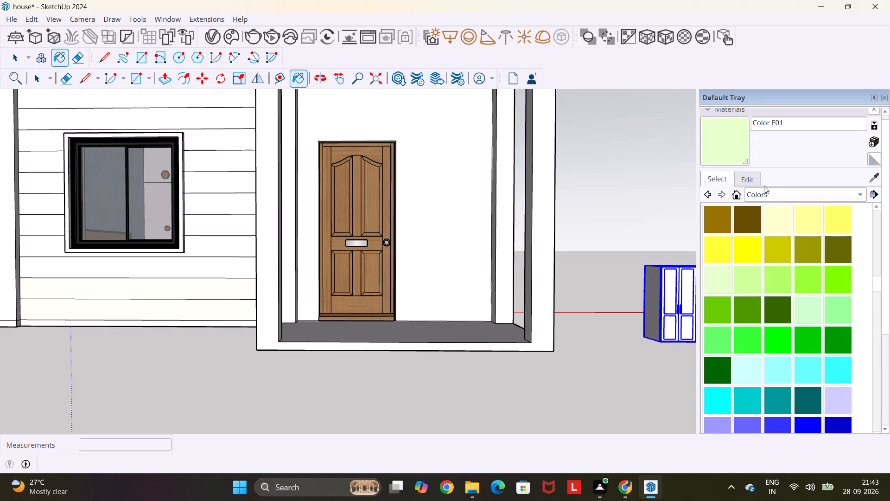
Darken Color F01 to a deep green by setting its HLS lightness to 13.
left_click(757, 181)
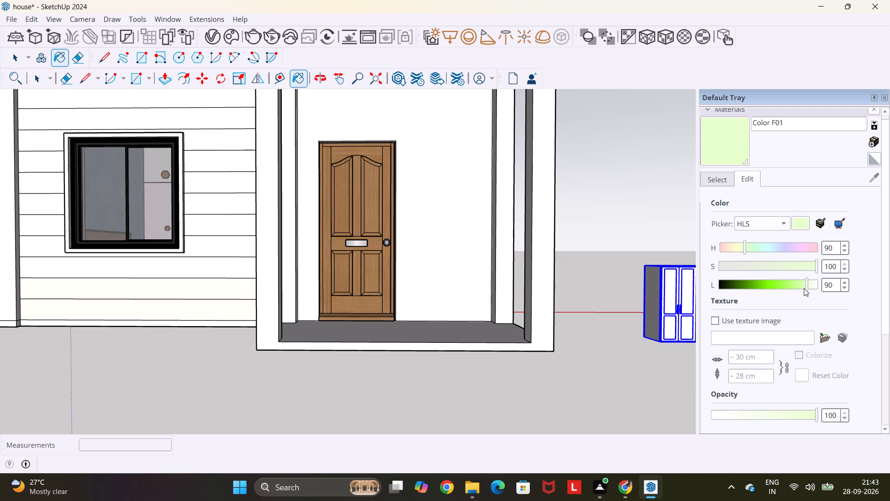
left_click_drag(804, 288, 766, 293)
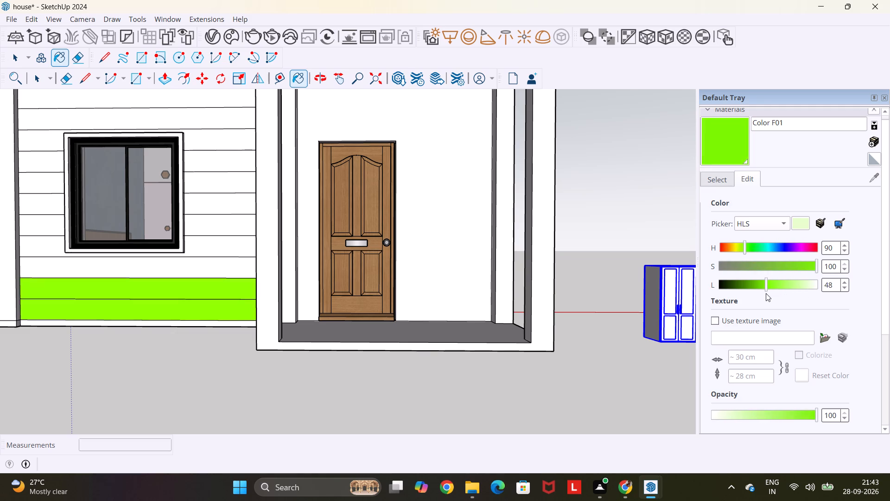
left_click_drag(766, 293, 731, 291)
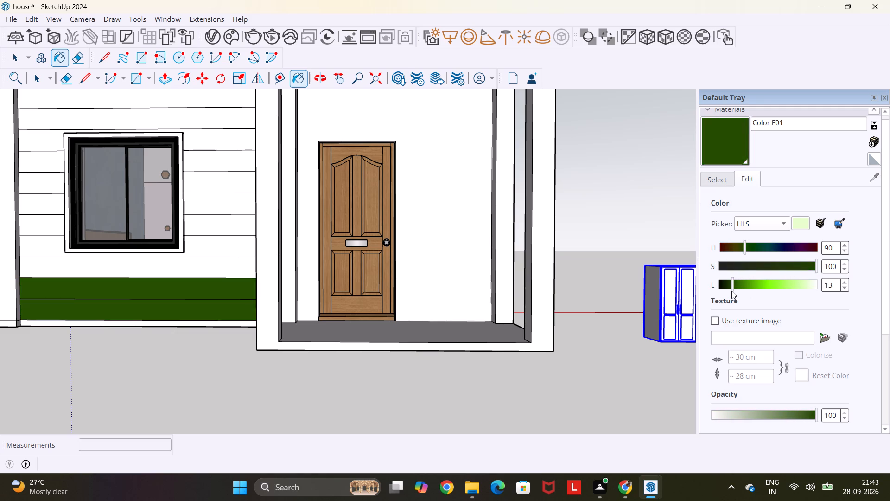
left_click_drag(731, 291, 721, 295)
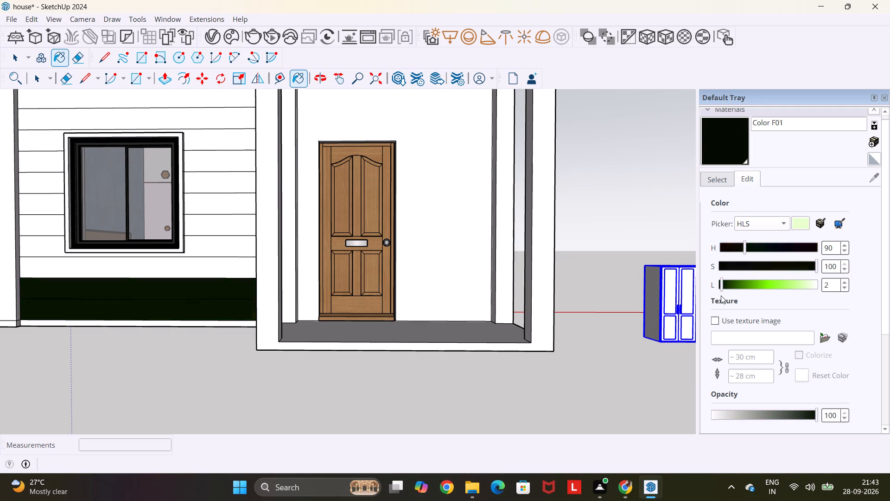
left_click_drag(721, 295, 732, 302)
Paint the front wall's siding boards below, above and on the door side of the window with dark green Color F01.
left_click(235, 264)
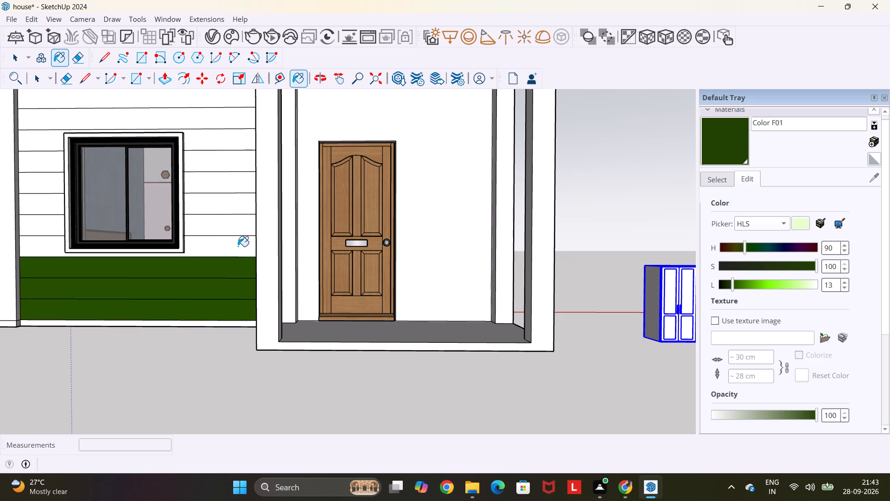
left_click(238, 246)
left_click(235, 225)
left_click(231, 208)
left_click(228, 183)
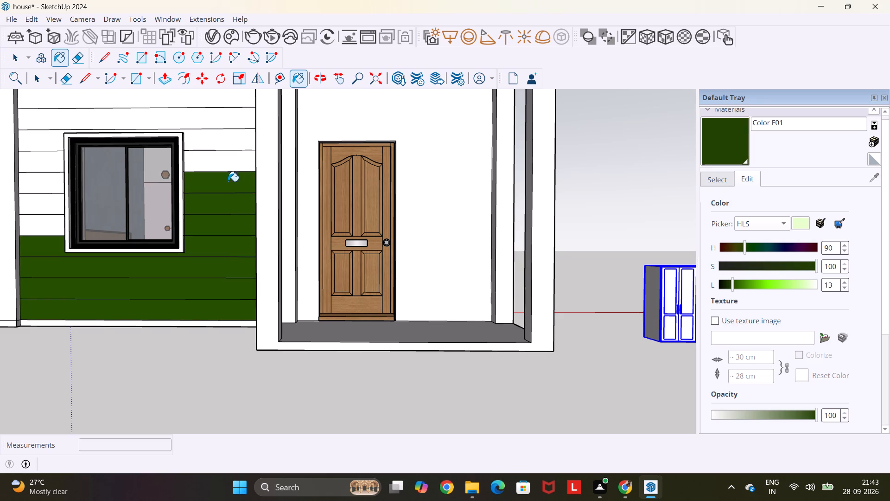
left_click(228, 158)
left_click(226, 142)
left_click(224, 120)
left_click(224, 98)
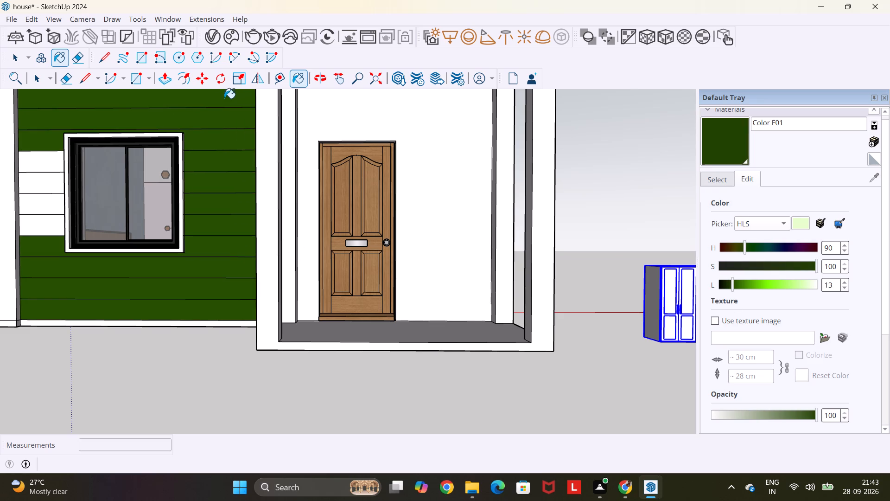
Paint the four remaining white siding boards on the front window's far side from the door with Color F01.
scroll(222, 103, "down", 6)
scroll(142, 146, "up", 5)
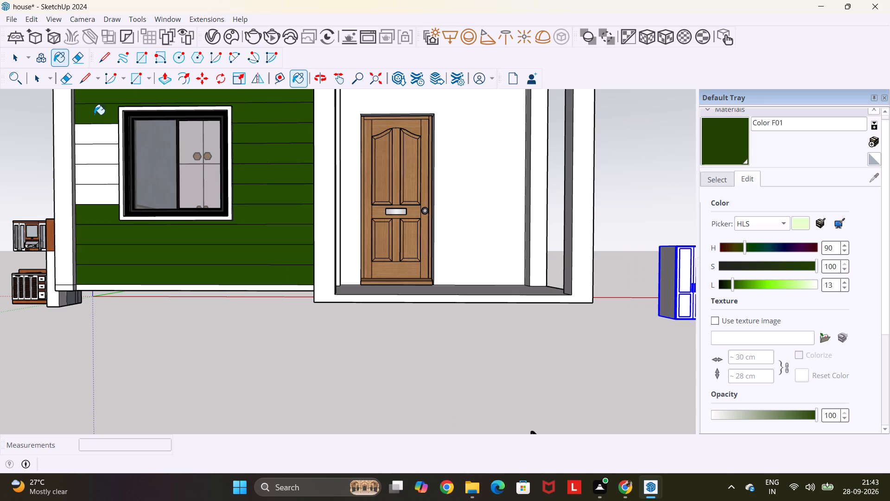
left_click(88, 135)
left_click(91, 156)
left_click(100, 177)
left_click(107, 203)
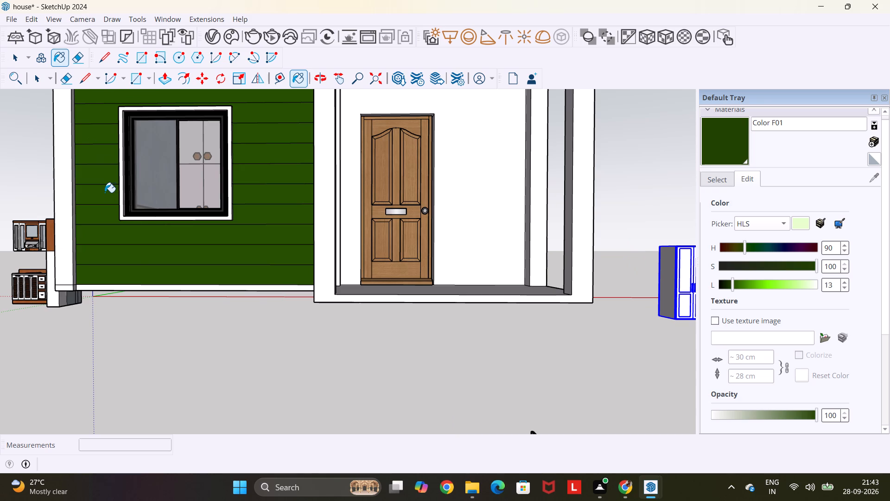
scroll(104, 192, "down", 7)
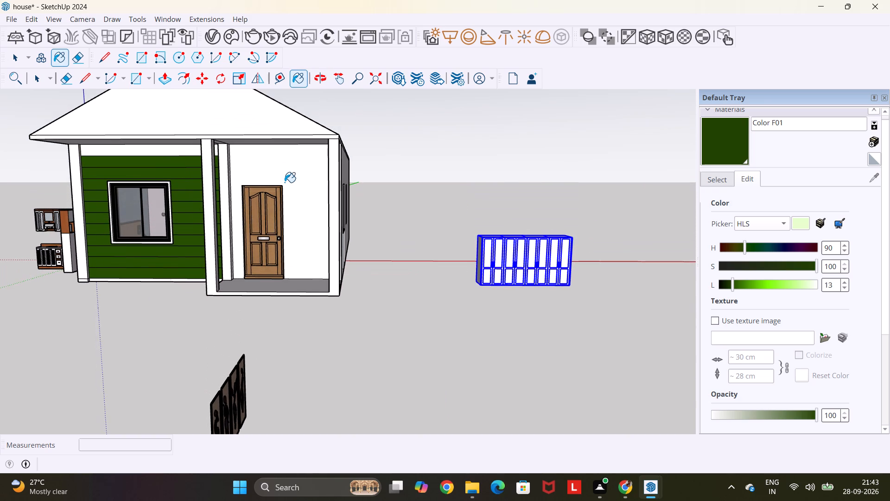
scroll(285, 182, "up", 5)
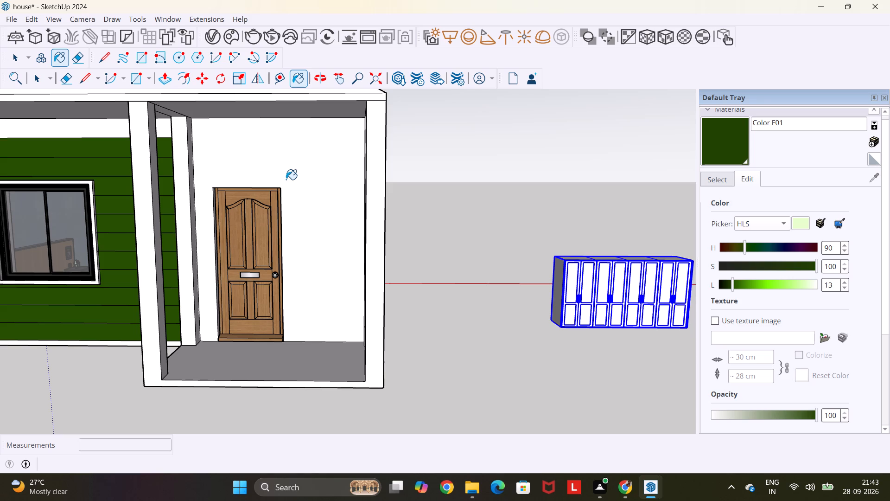
key("space")
Copy the side wall's bottom edge 10' 3" up to the wall's top and divide the distance into 8 equal siding rows.
scroll(286, 180, "down", 5)
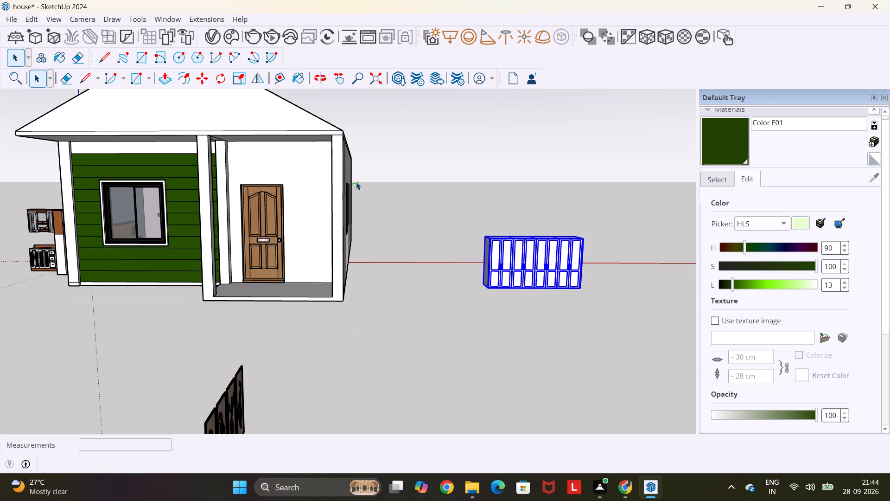
middle_click_drag(413, 196, 192, 225)
scroll(192, 225, "up", 2)
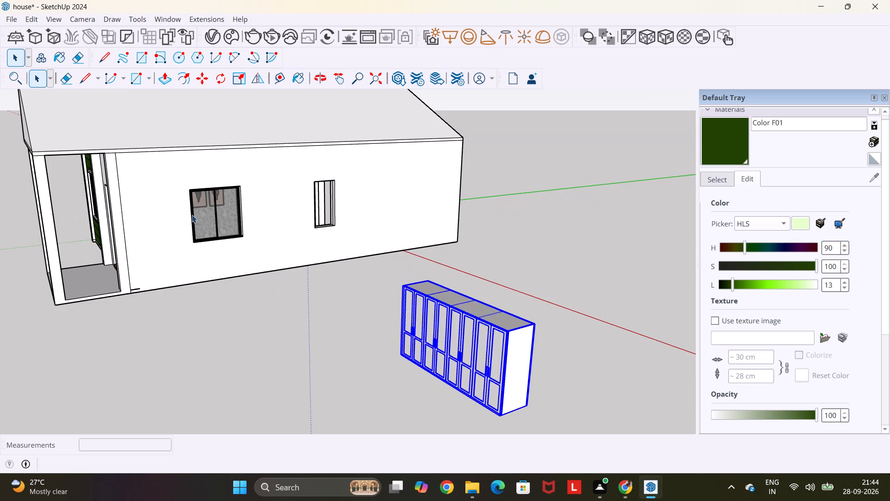
left_click(147, 152)
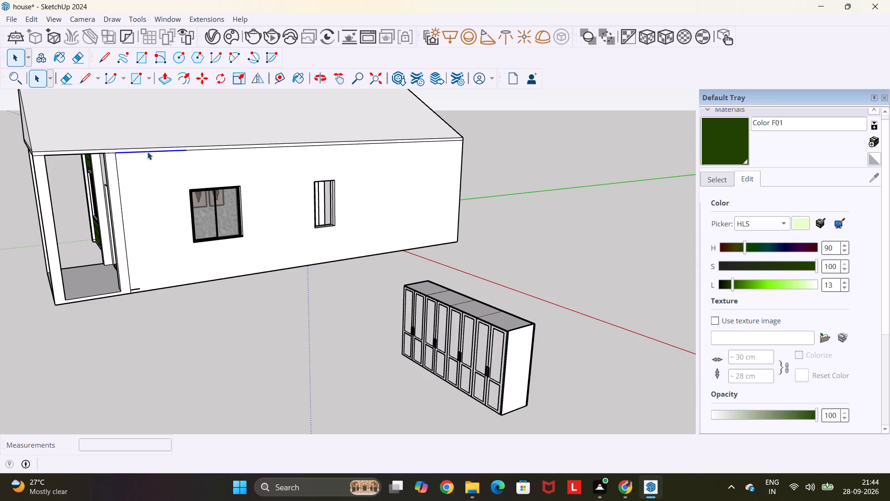
left_click(180, 284)
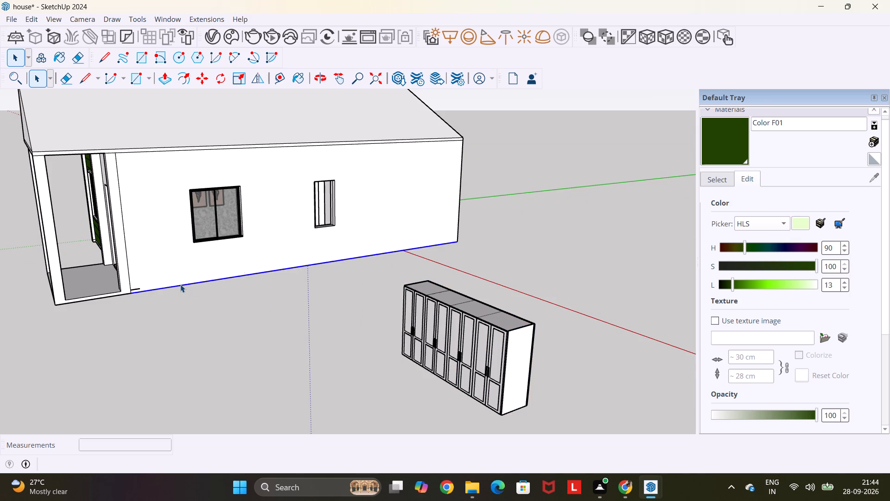
key("m")
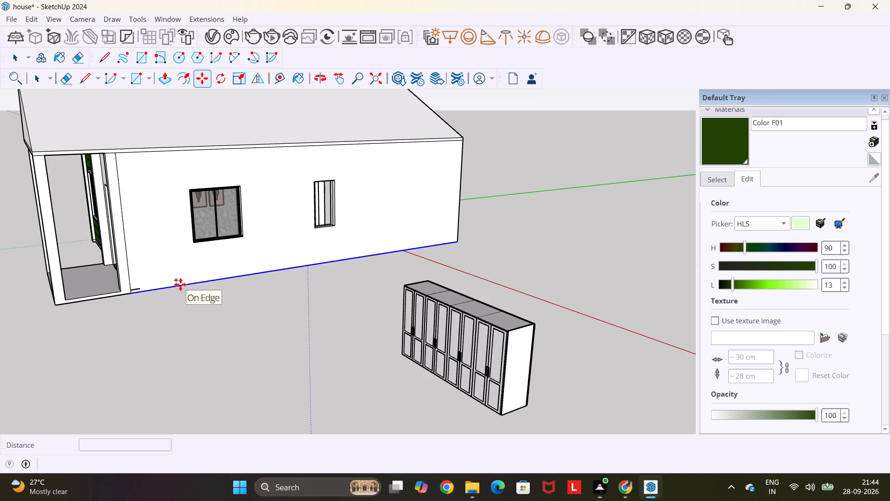
scroll(181, 284, "up", 5)
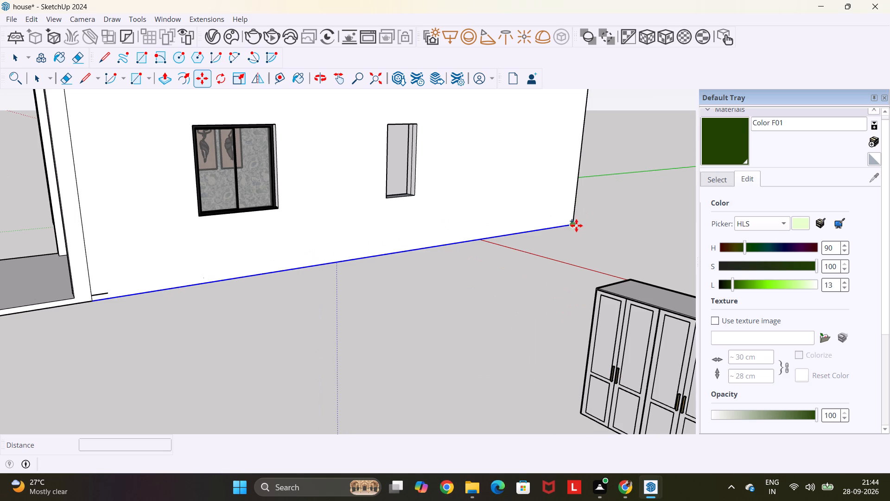
left_click(575, 225)
scroll(572, 218, "down", 6)
scroll(580, 148, "up", 1)
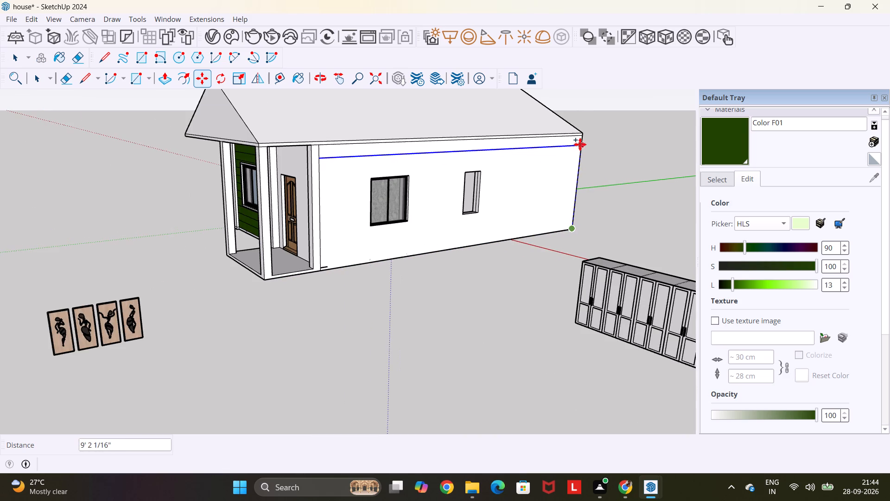
scroll(580, 143, "up", 1)
left_click(580, 139)
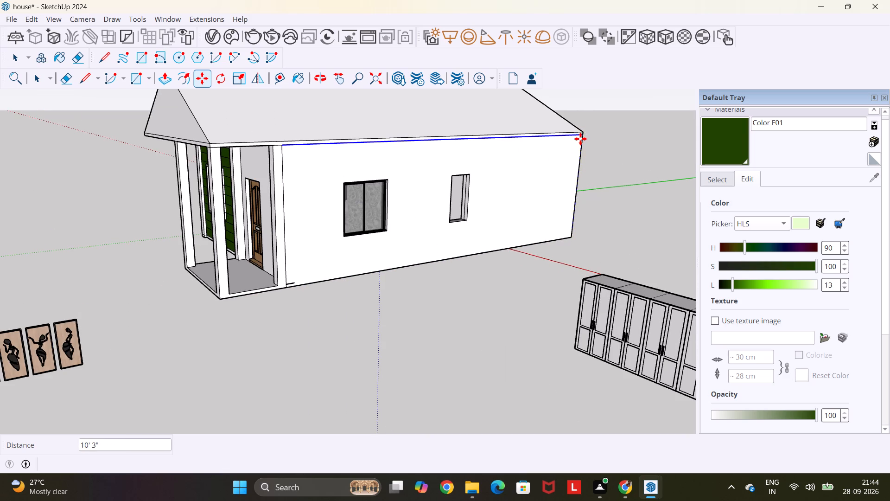
type("/8")
key("Return")
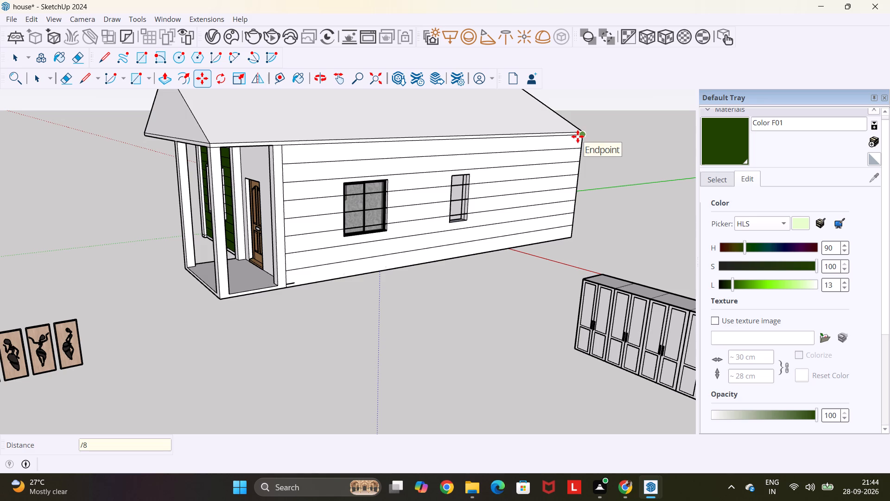
Erase the siding lines crossing the large sliding window on the side wall.
key("e")
scroll(368, 176, "up", 3)
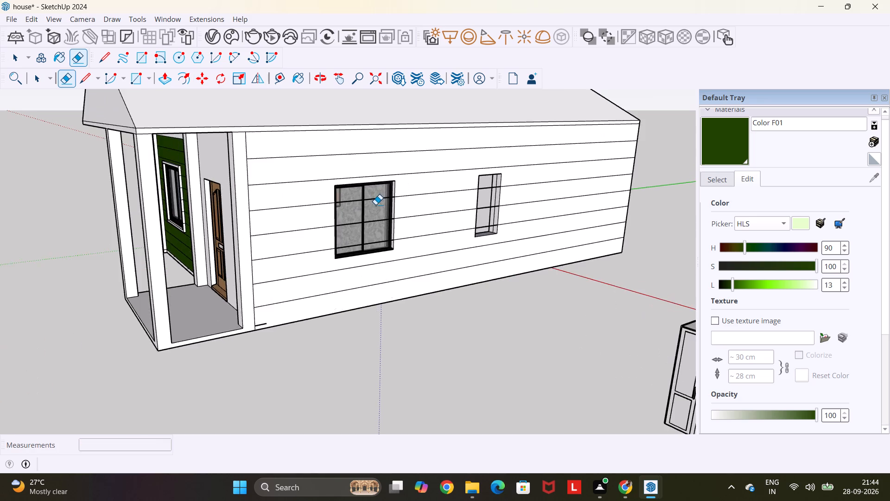
scroll(375, 205, "up", 5)
left_click(343, 198)
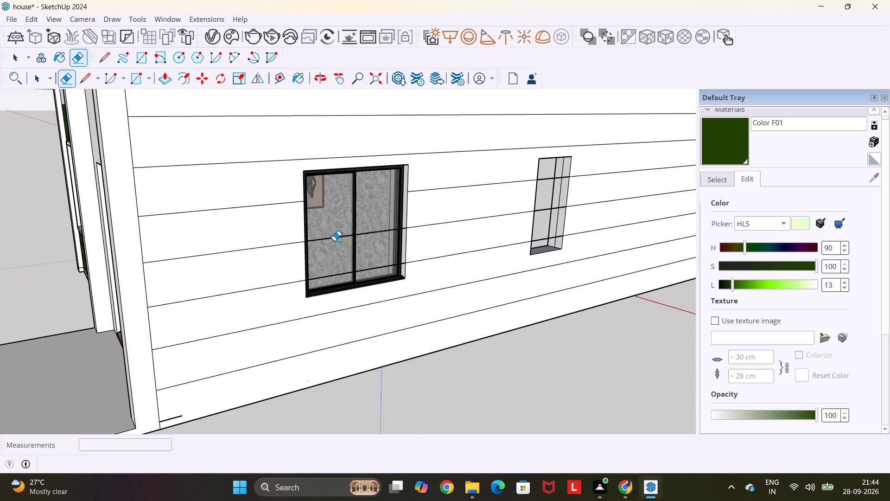
left_click(337, 237)
left_click(337, 273)
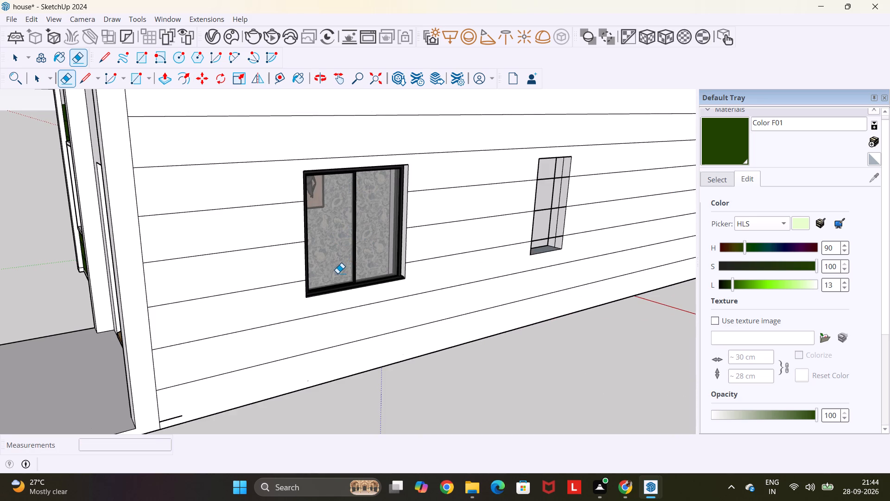
Erase the three siding lines crossing the narrow window opening on the side wall.
left_click(549, 179)
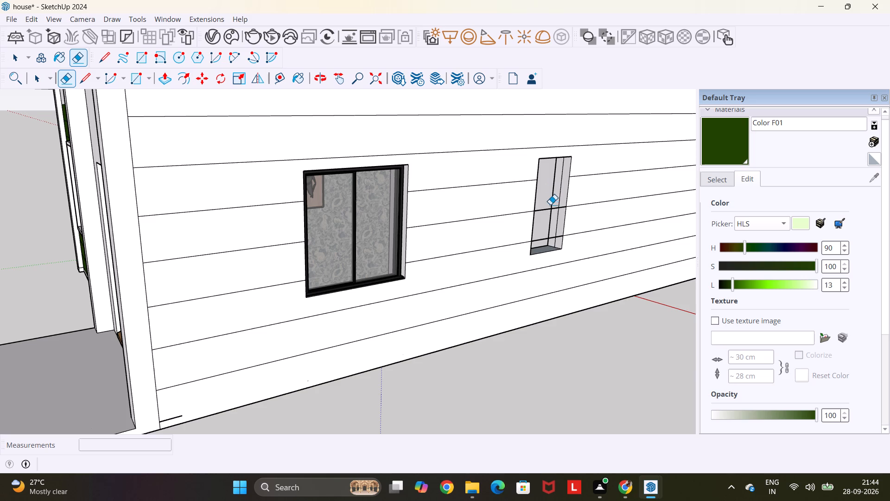
left_click(545, 212)
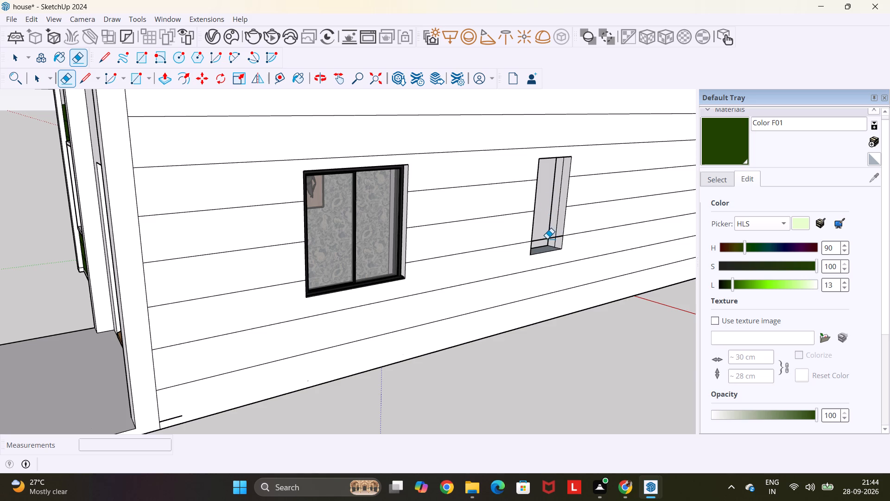
left_click(547, 238)
key("ctrl+z")
middle_click_drag(595, 231, 464, 228)
left_click(391, 251)
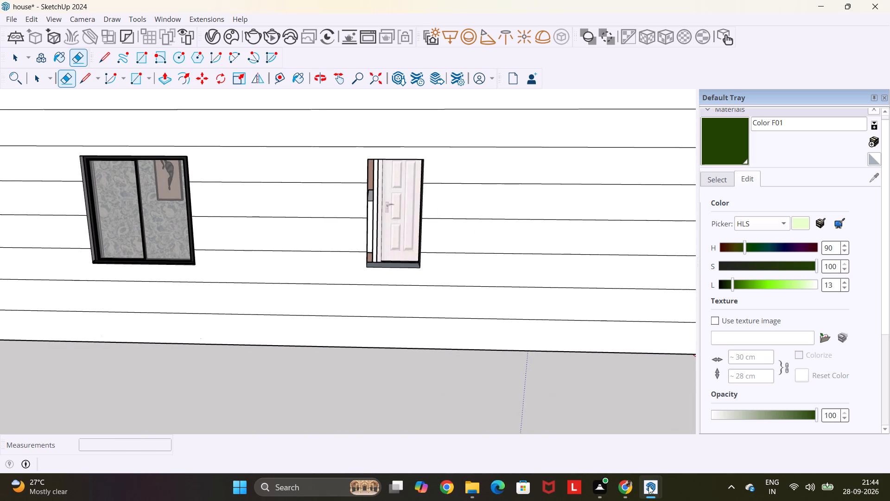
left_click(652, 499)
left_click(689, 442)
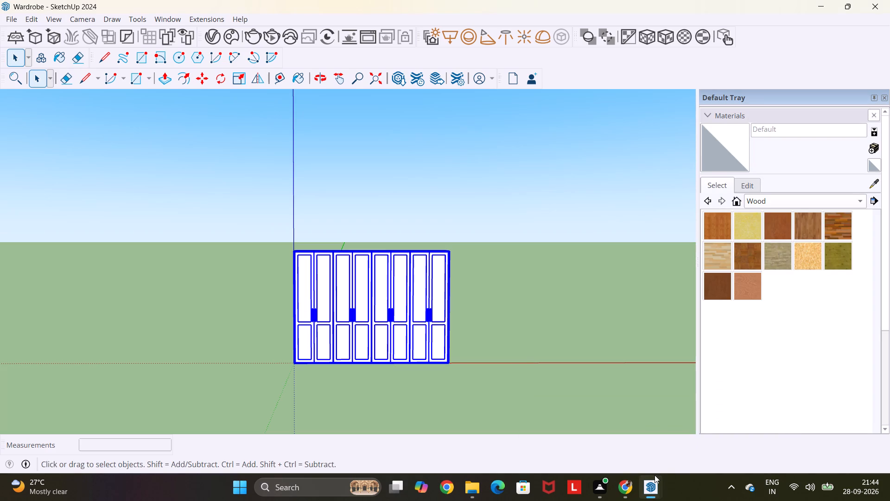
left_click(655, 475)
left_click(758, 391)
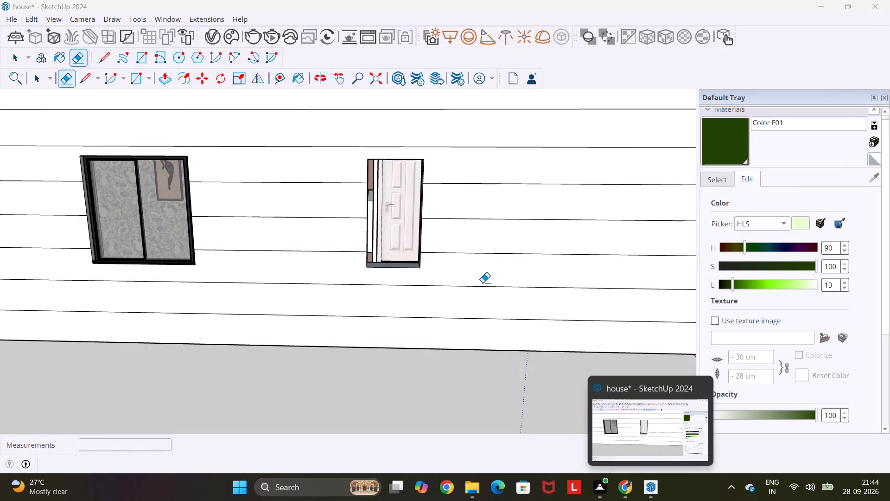
Raise the lightness of the dark green Color F01 to 19.
scroll(483, 282, "down", 6)
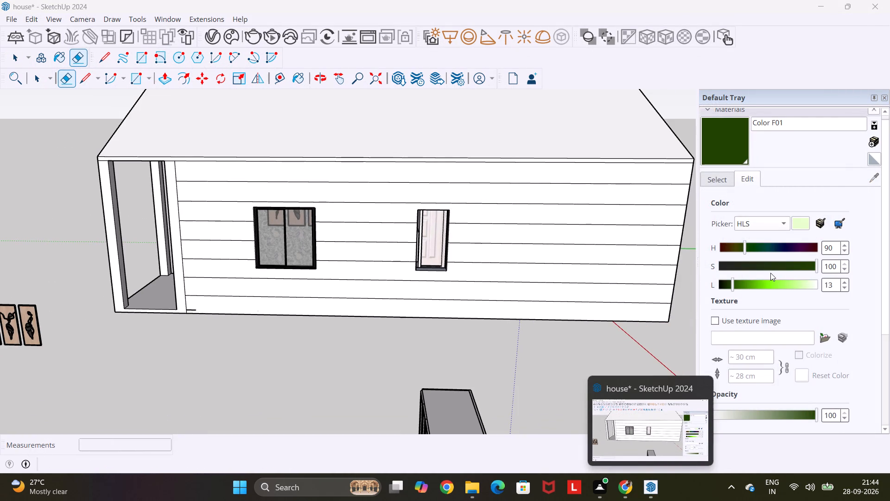
left_click(744, 284)
left_click(738, 285)
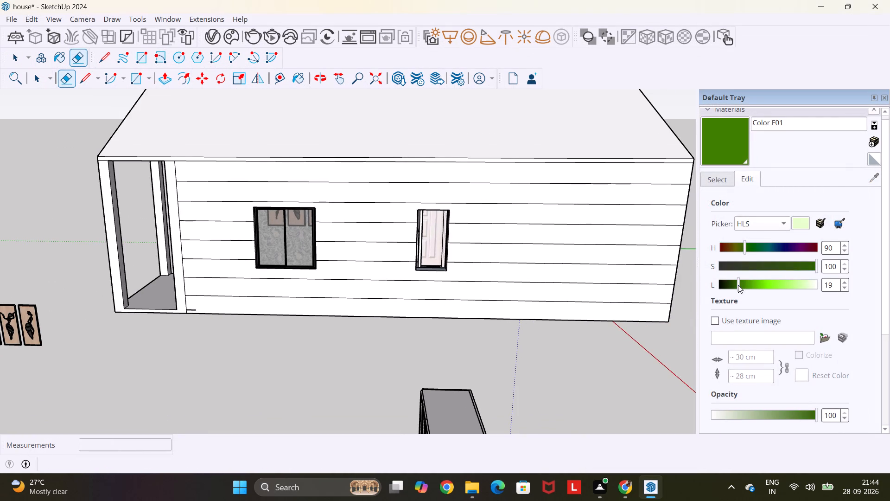
Paint the side wall's top three siding boards and the two boards between its windows with Color F03.
left_click(709, 173)
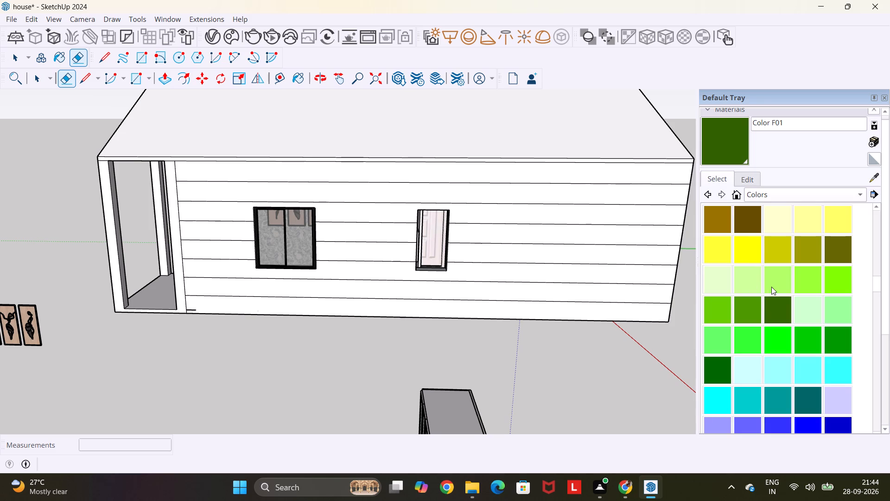
left_click(771, 287)
left_click(351, 167)
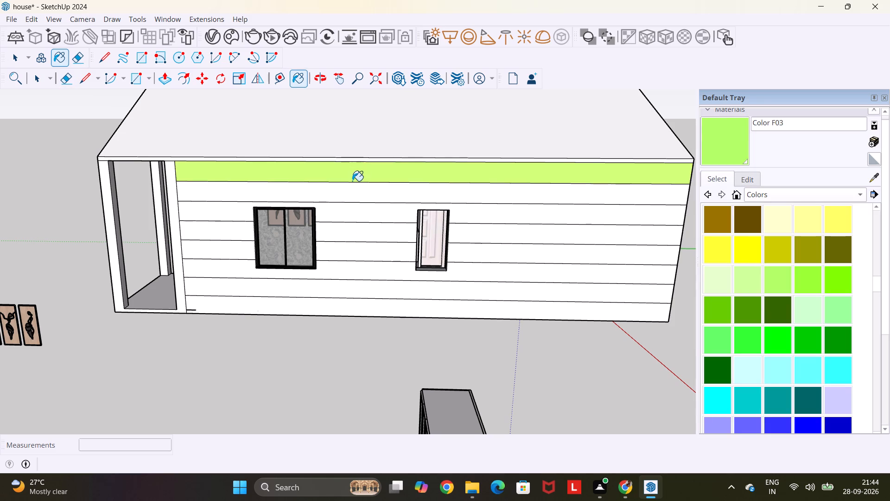
left_click(347, 192)
left_click(347, 220)
left_click(347, 226)
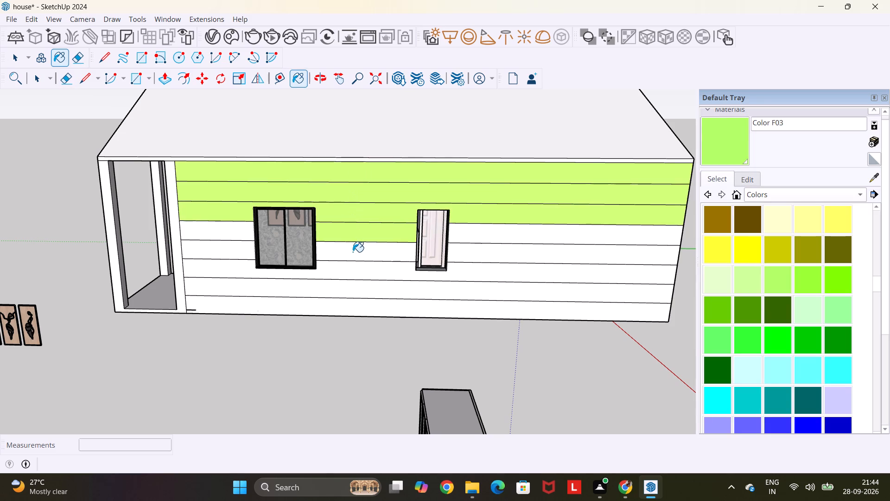
left_click(353, 252)
Paint the boards between the porch and the large window, plus the row at the windows' bottom edges, with Color F03.
left_click(234, 235)
left_click(235, 257)
left_click(233, 272)
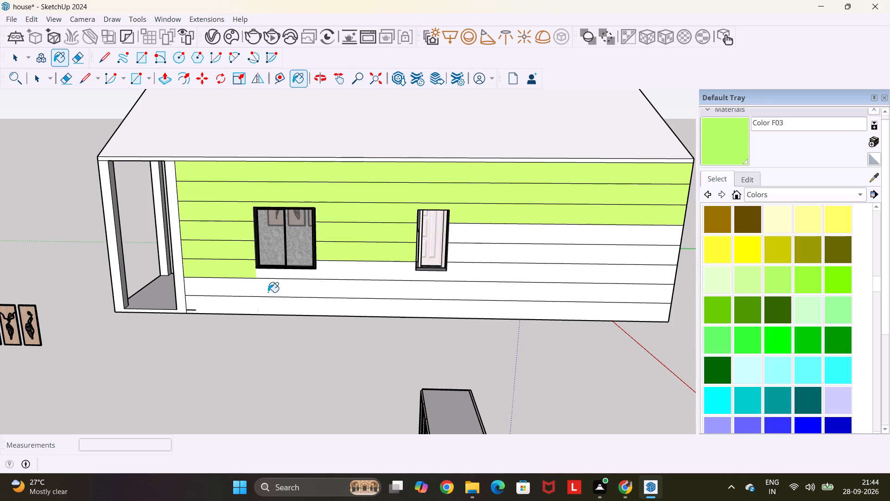
left_click(347, 274)
left_click(299, 275)
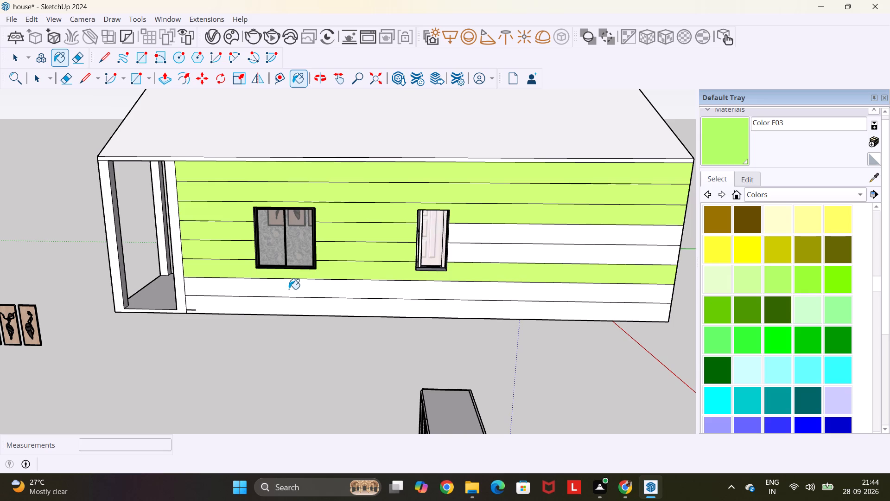
Paint the side wall's bottom two siding rows and the two white boards beyond the narrow window with Color F03.
left_click(289, 289)
left_click(286, 303)
left_click(245, 294)
left_click(241, 302)
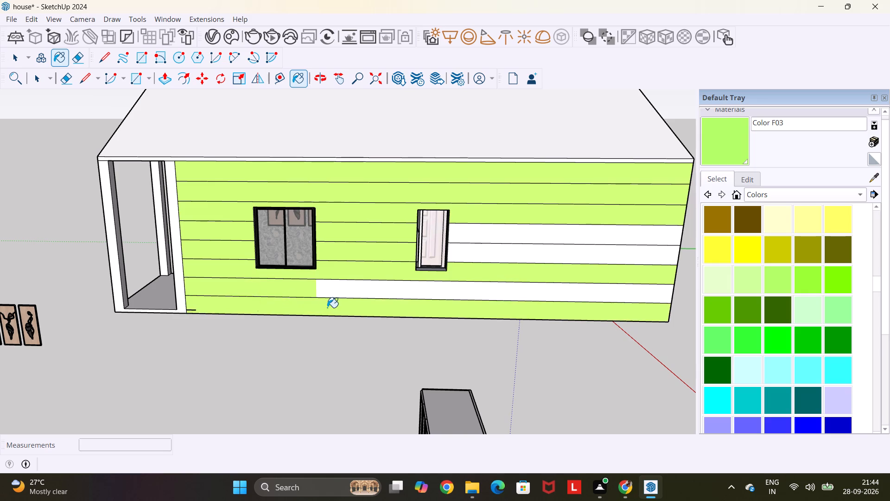
left_click(341, 297)
left_click(490, 255)
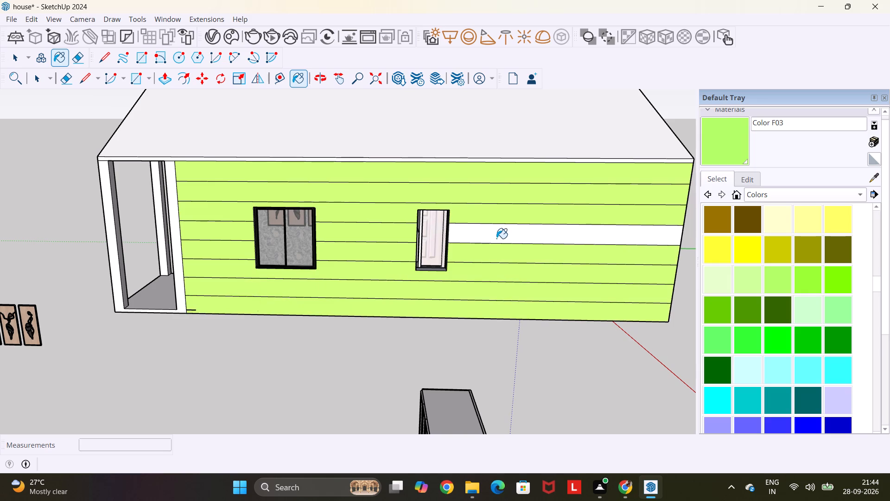
left_click(498, 234)
key("ctrl+z")
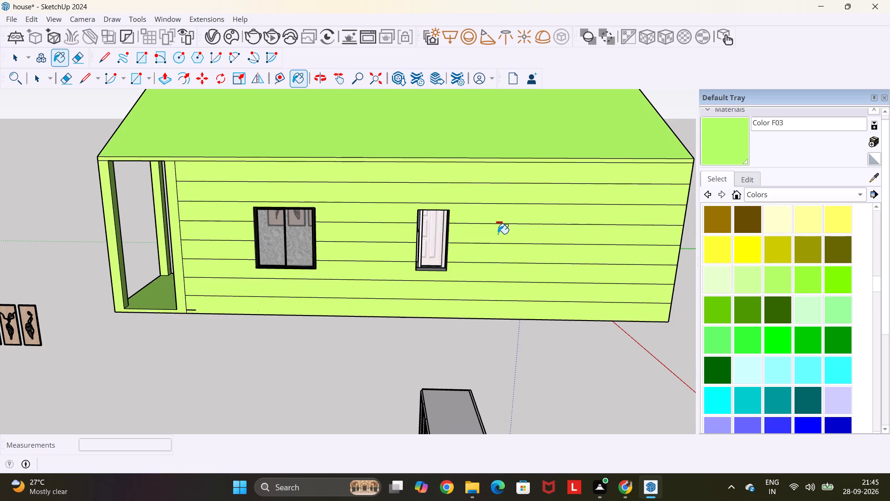
left_click(498, 234)
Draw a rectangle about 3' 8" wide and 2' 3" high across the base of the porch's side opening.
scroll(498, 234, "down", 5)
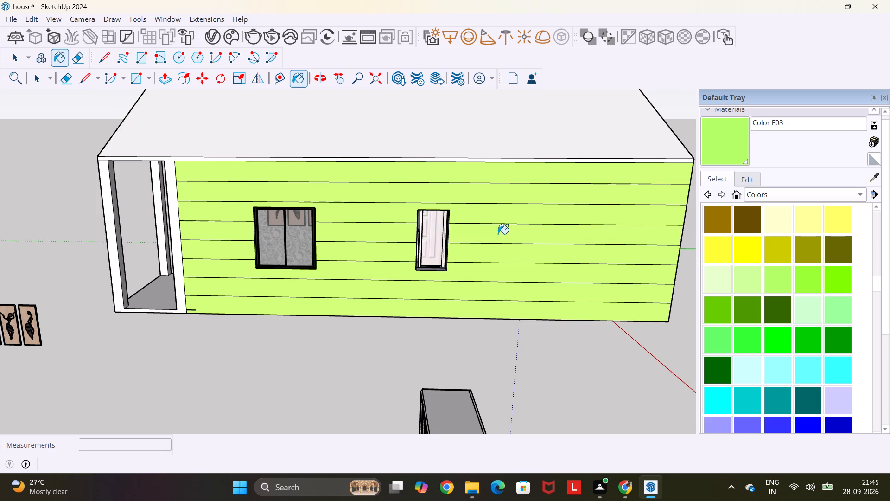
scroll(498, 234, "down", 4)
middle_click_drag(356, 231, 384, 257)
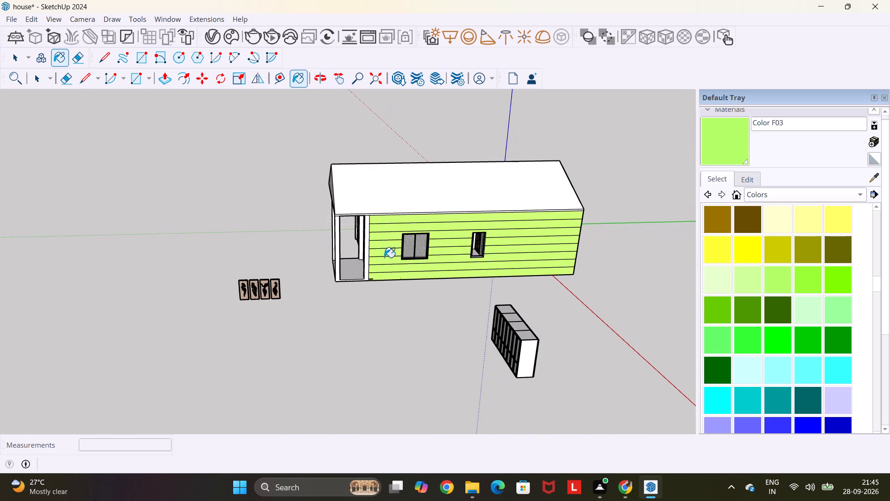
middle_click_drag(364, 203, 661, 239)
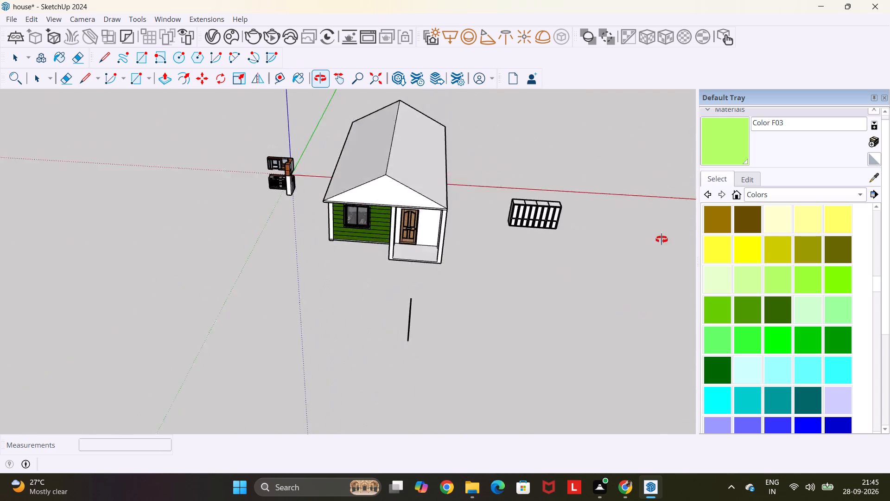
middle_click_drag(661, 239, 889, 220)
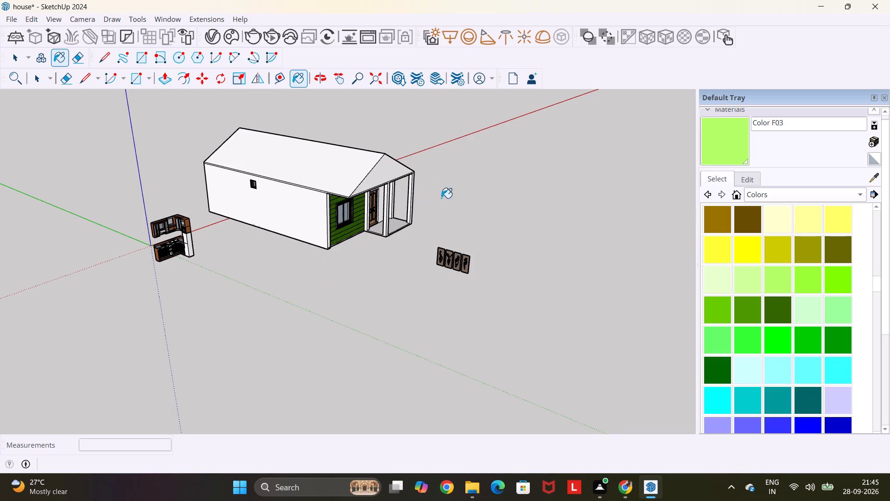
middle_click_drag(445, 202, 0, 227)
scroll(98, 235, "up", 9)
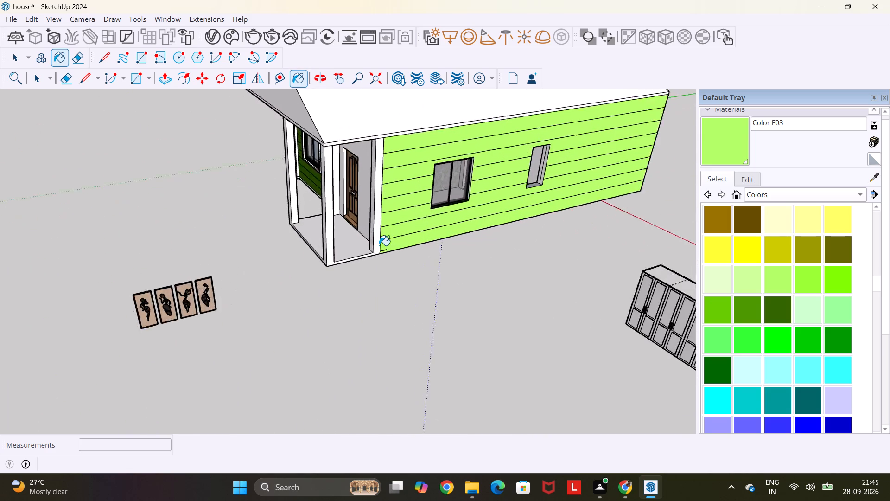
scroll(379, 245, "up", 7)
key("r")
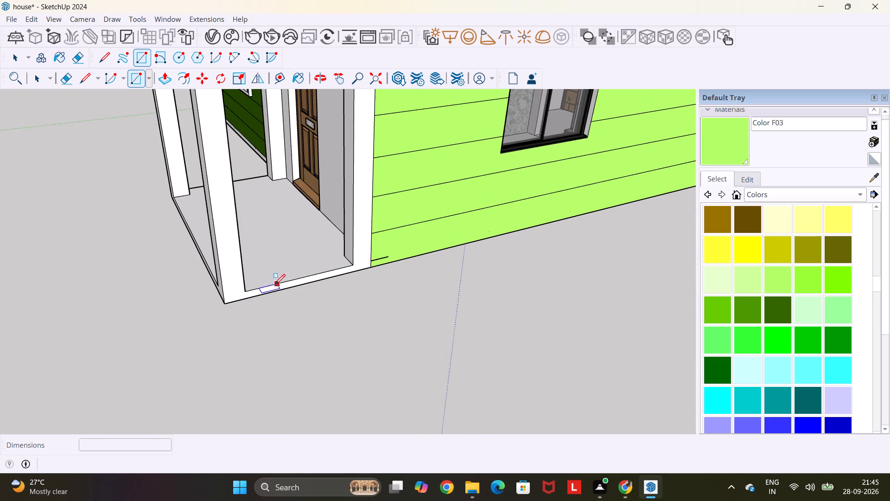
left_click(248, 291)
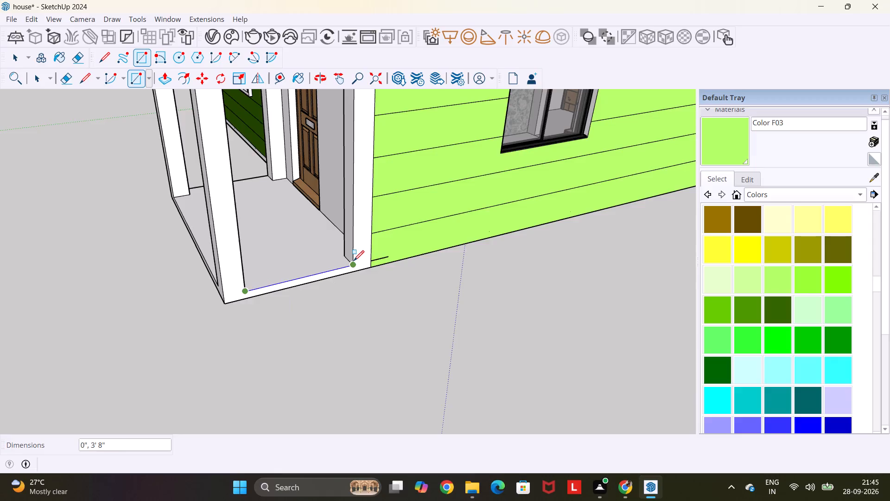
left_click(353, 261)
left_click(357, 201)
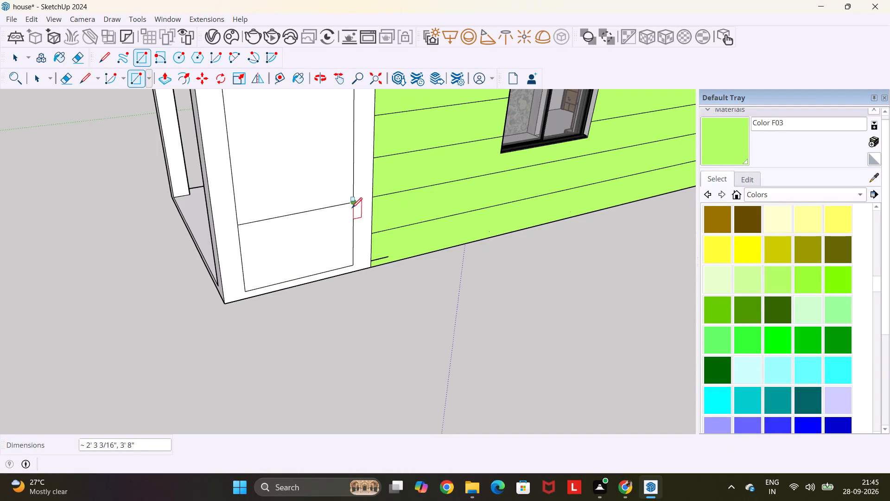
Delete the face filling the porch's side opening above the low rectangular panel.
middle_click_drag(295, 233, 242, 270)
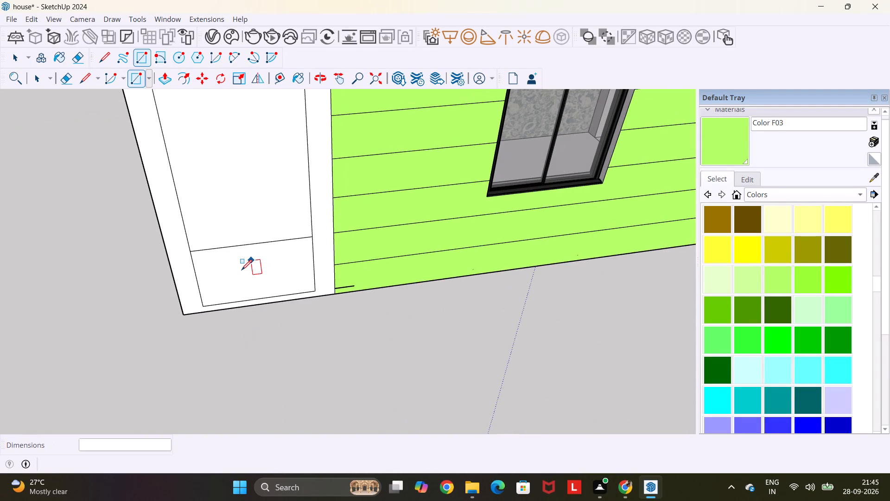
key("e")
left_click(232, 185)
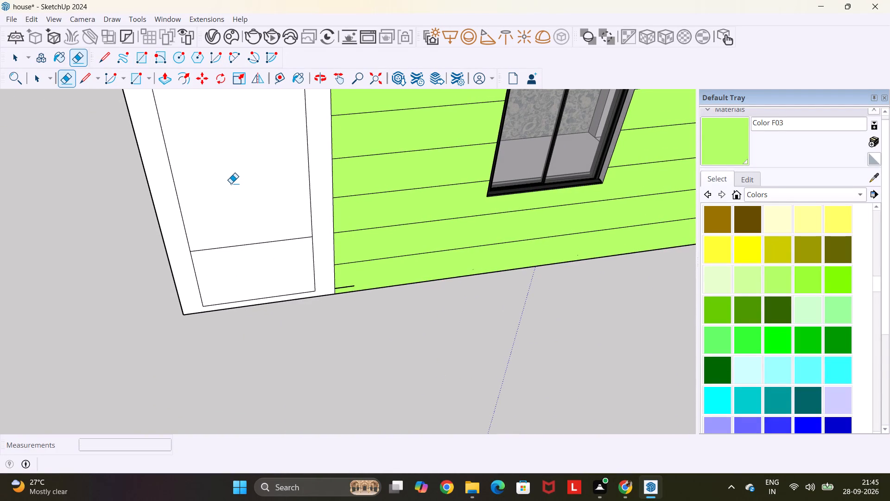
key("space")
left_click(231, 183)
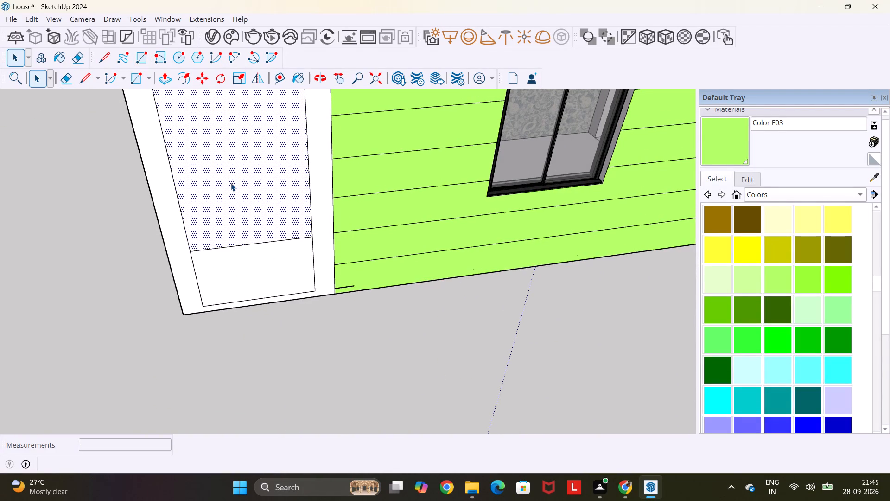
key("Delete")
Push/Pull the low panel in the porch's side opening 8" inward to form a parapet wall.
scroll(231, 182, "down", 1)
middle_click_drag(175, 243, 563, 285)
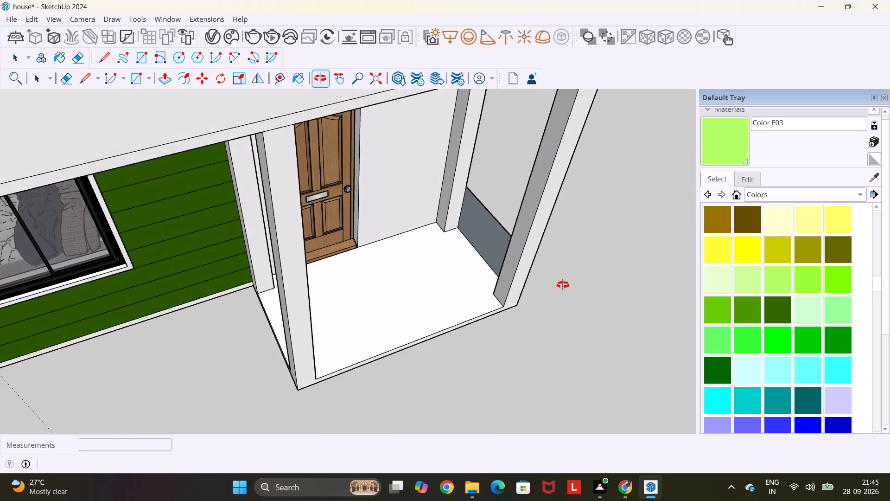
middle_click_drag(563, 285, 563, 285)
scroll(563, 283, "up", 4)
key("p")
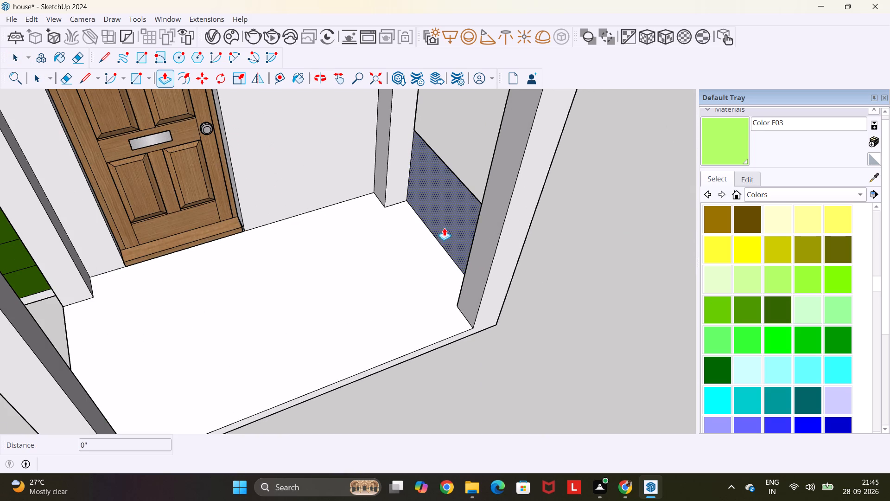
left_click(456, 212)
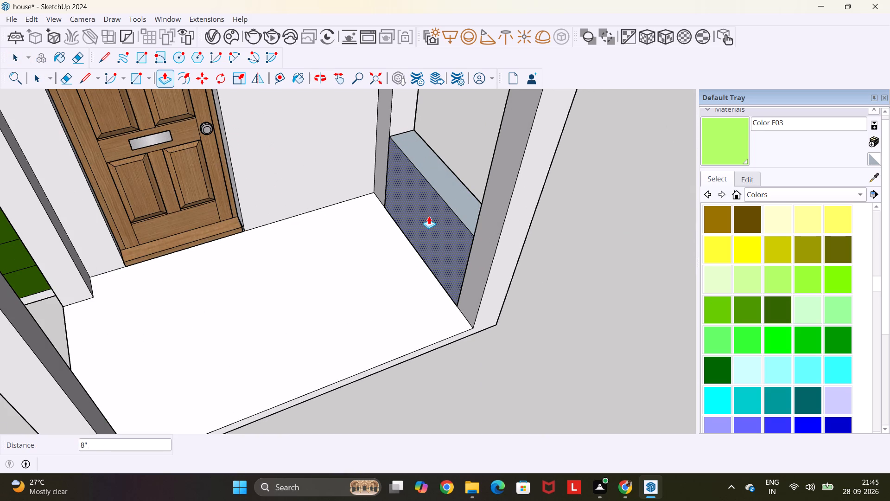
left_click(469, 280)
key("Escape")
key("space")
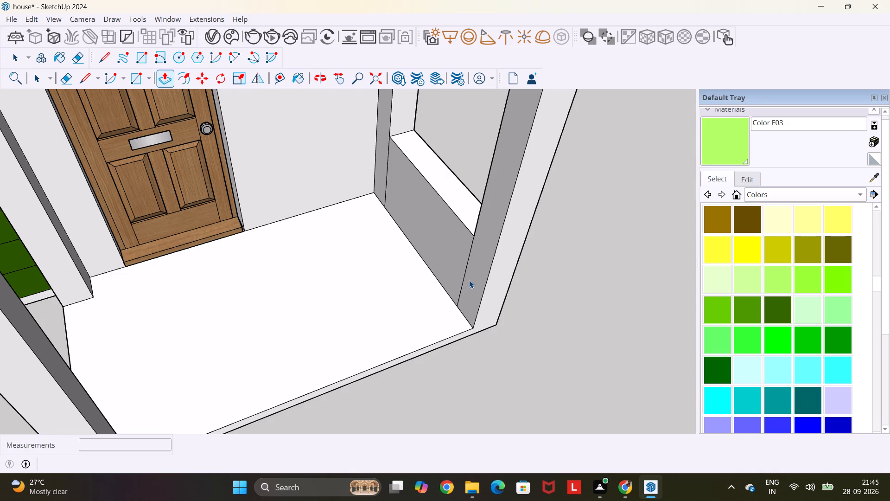
Switch to the browser and search 3D Warehouse for RAILING models.
middle_click_drag(469, 280, 107, 210)
middle_click_drag(409, 257, 363, 225)
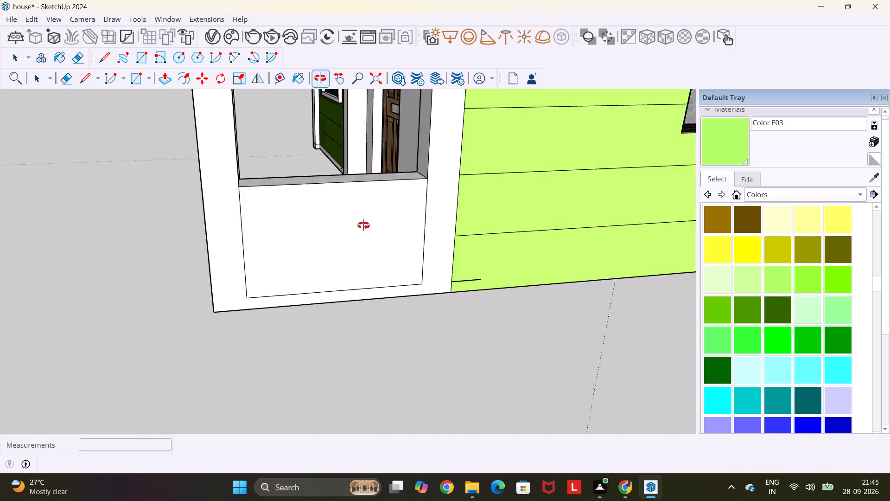
middle_click_drag(363, 225, 305, 204)
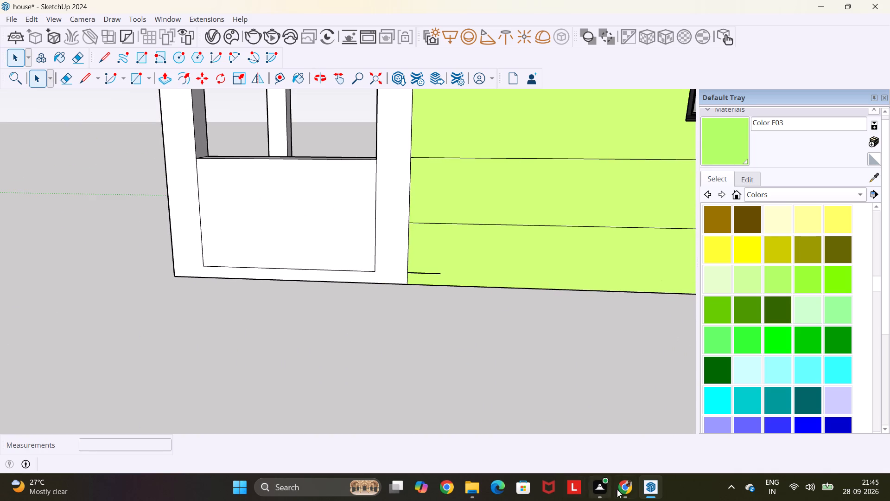
left_click(622, 489)
left_click(328, 74)
key("BackSpace")
key("BackSpace")
key("BackSpace")
key("BackSpace")
key("BackSpace")
key("BackSpace")
key("BackSpace")
key("BackSpace")
key("BackSpace")
key("BackSpace")
key("BackSpace")
key("BackSpace")
key("BackSpace")
key("BackSpace")
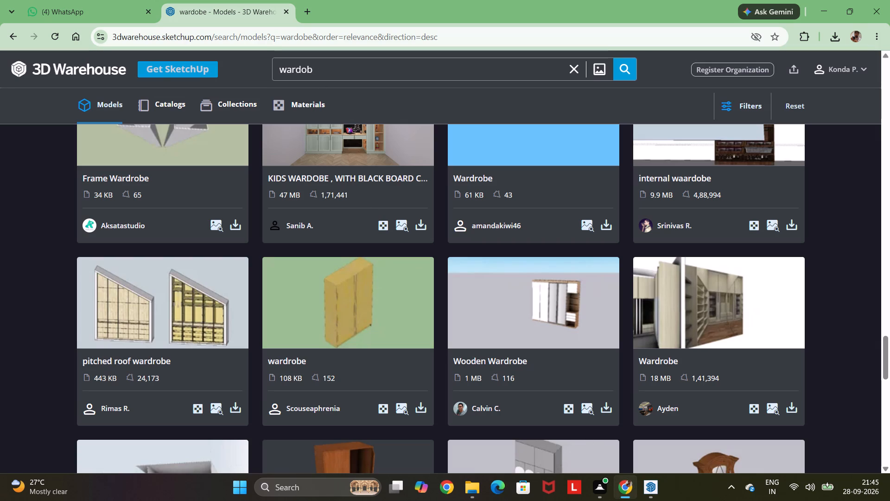
type("RAILING")
key("Return")
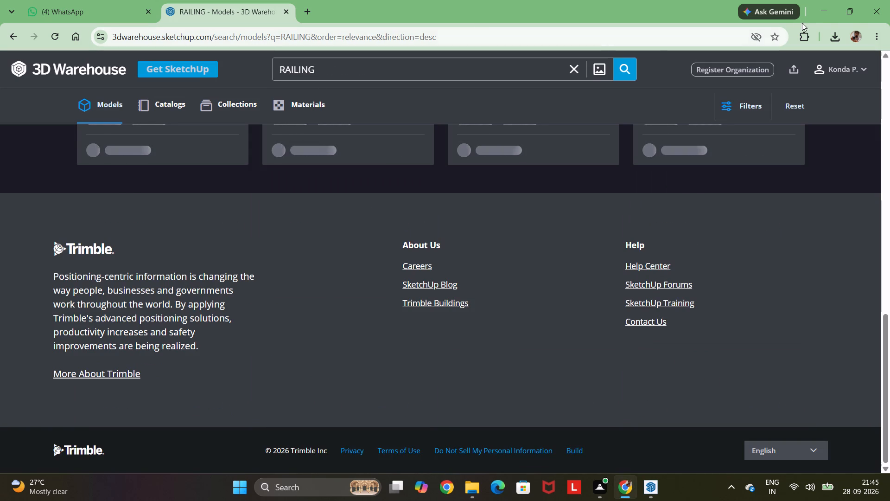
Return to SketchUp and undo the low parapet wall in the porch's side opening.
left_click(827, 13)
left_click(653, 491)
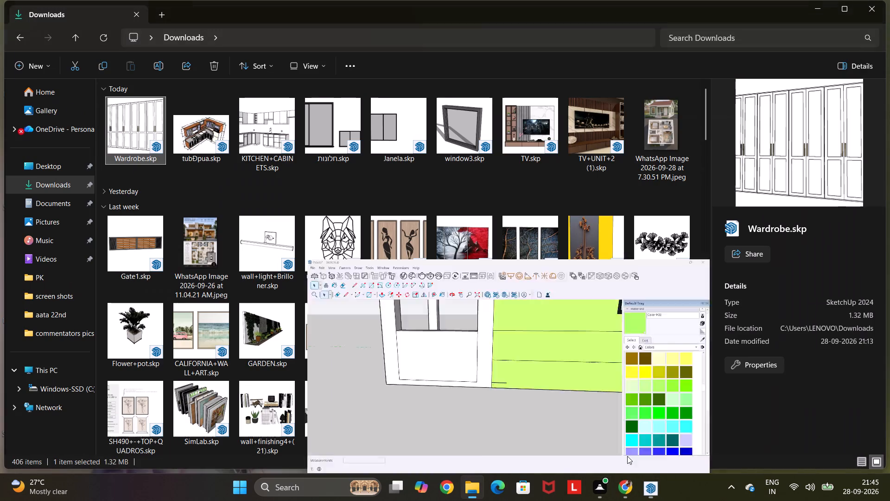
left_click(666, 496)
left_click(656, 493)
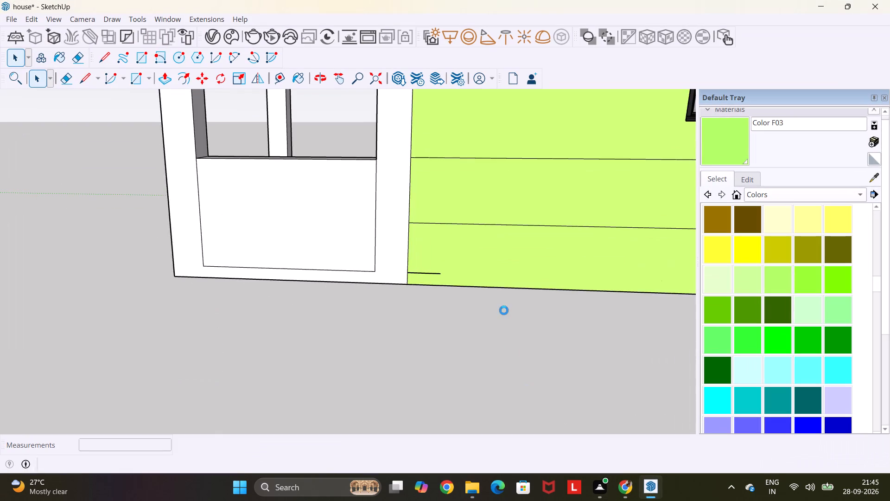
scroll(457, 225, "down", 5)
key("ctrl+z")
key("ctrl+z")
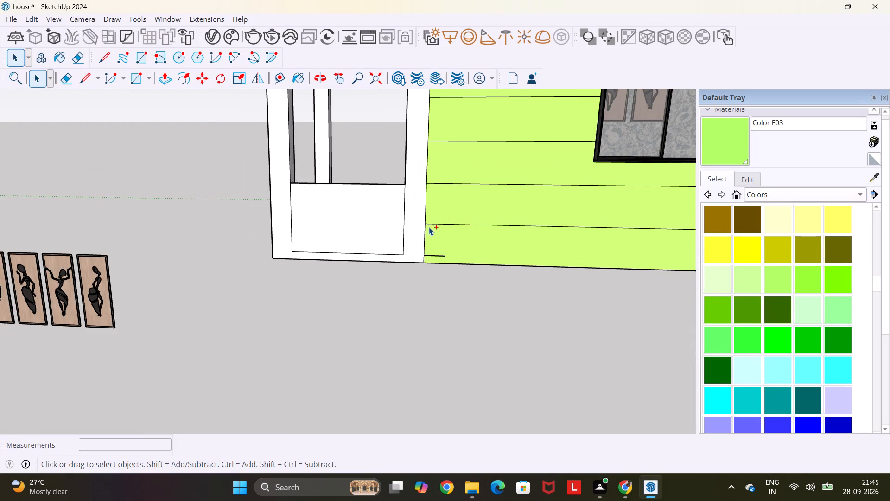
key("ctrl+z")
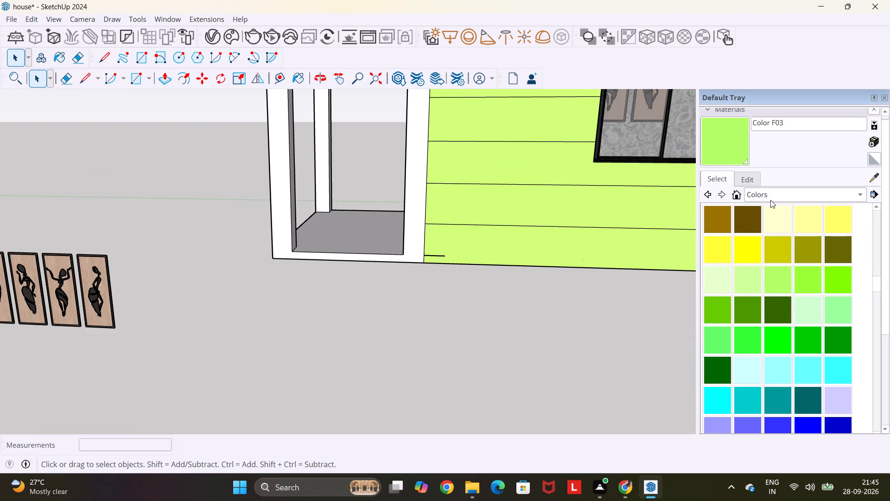
Look through the Metal and Patterns material collections for a suitable finish.
left_click(770, 200)
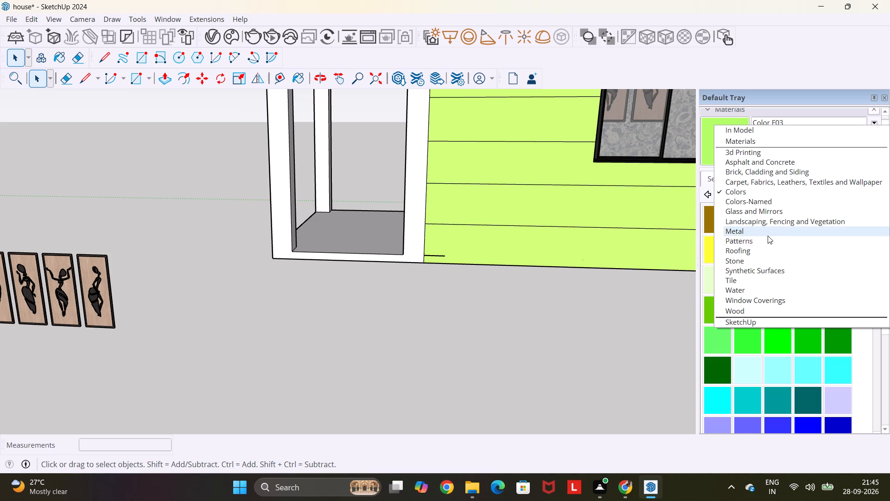
left_click(768, 236)
left_click(795, 196)
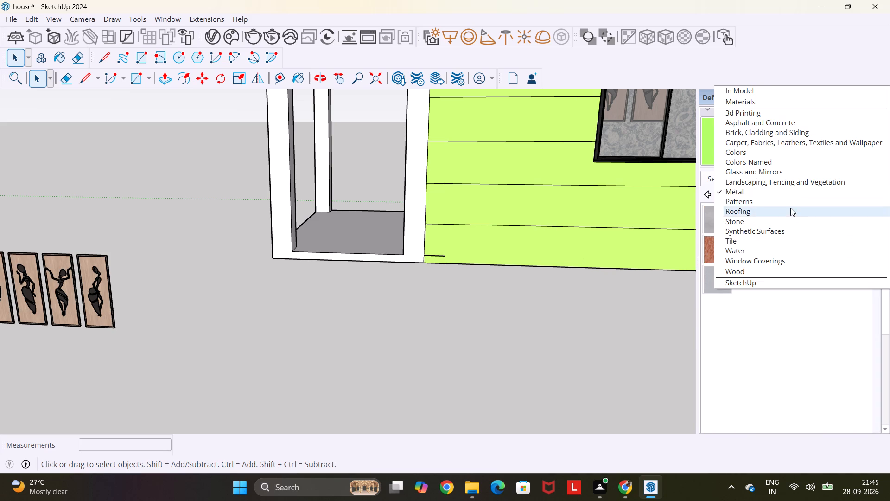
left_click(789, 200)
scroll(789, 200, "down", 6)
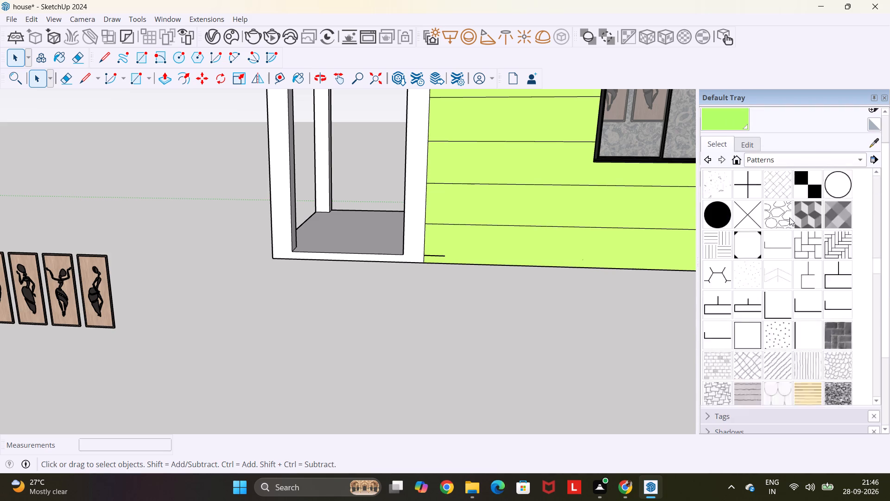
scroll(789, 218, "down", 5)
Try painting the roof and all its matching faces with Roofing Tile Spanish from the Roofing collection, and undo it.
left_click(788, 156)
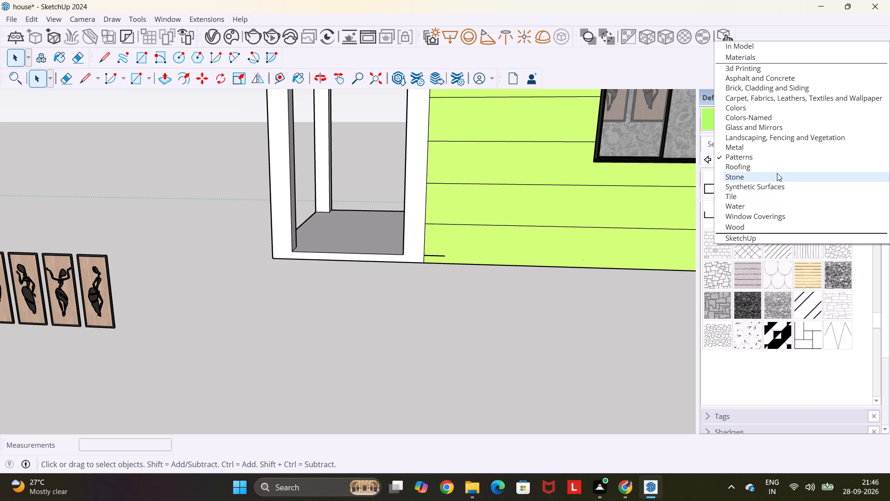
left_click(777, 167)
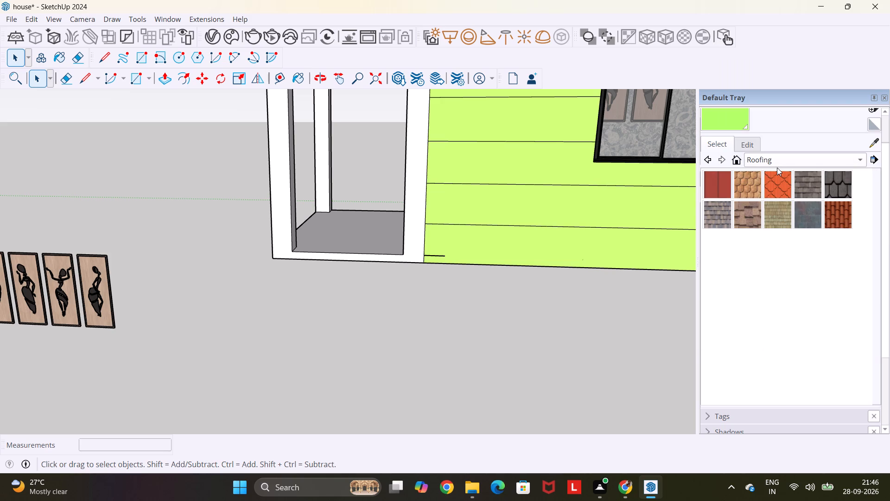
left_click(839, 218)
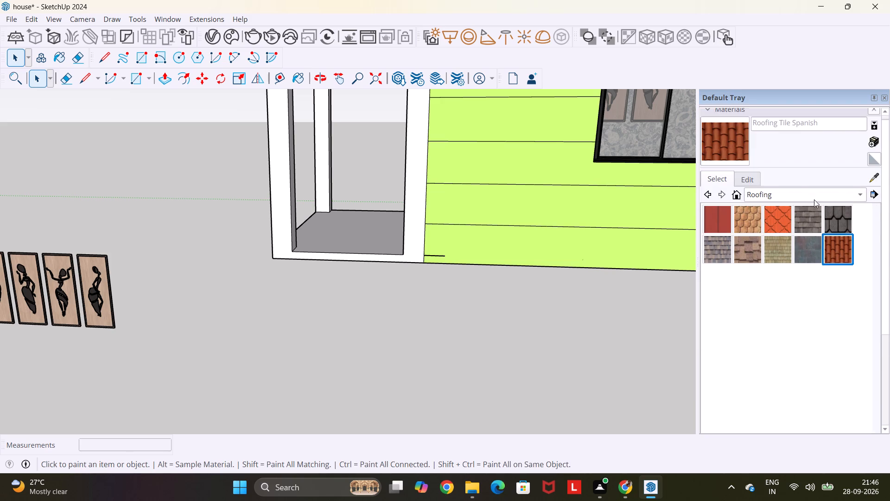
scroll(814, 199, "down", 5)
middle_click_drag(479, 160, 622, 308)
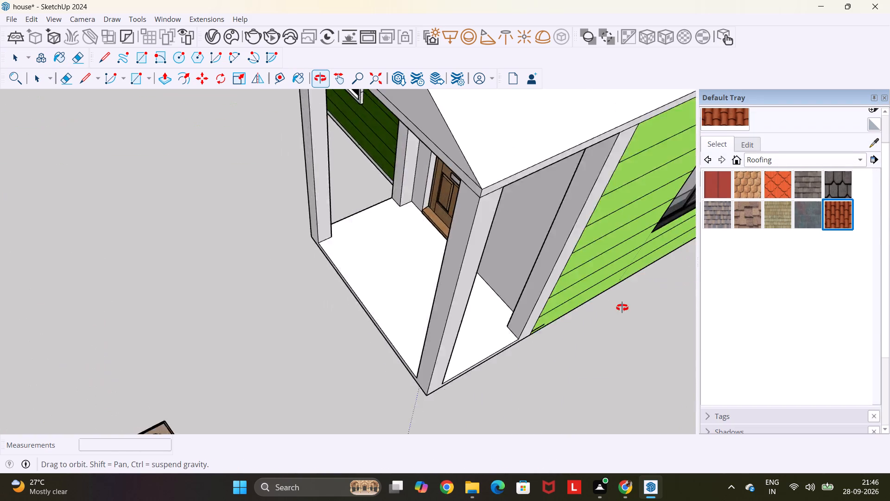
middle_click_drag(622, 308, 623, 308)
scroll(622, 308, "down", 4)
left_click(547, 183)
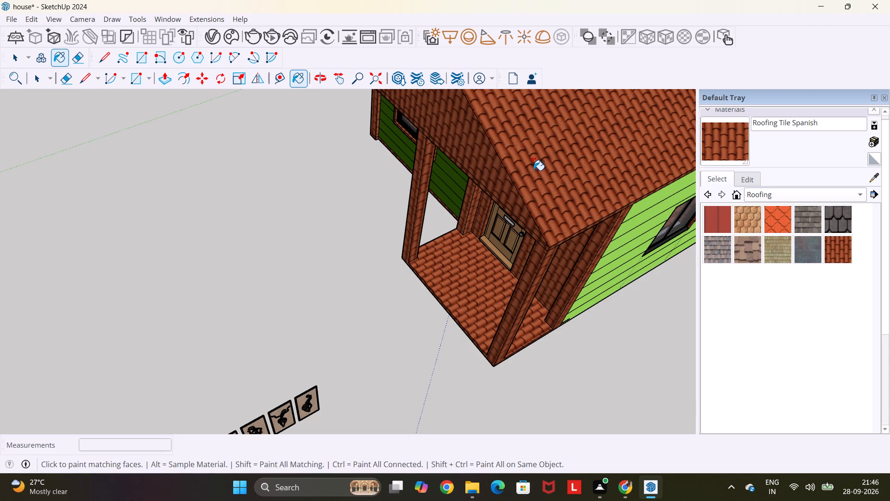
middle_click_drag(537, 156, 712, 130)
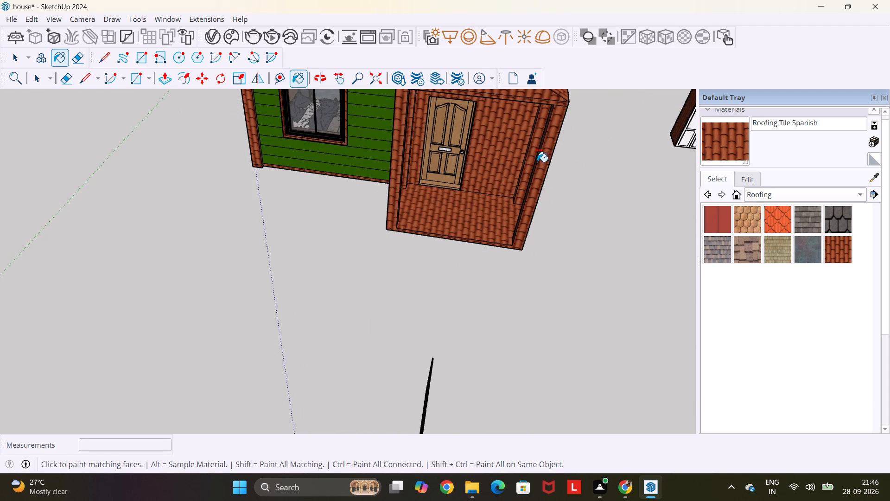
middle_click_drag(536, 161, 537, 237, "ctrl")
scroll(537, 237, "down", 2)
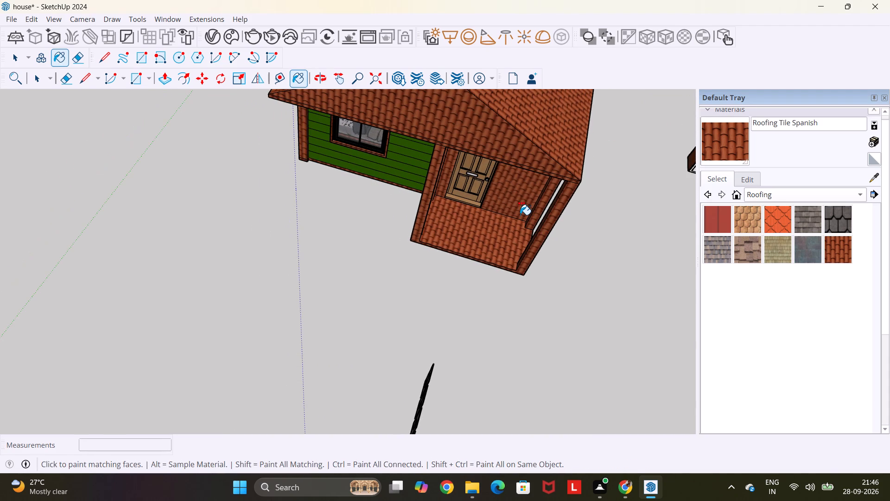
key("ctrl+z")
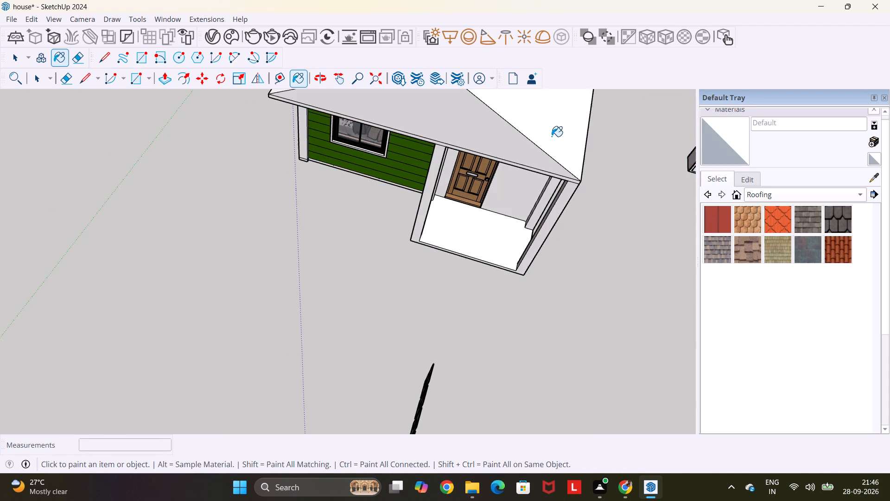
Paint the two long roof slopes and the triangular front roof face individually with Roofing Tile Spanish.
left_click(552, 135)
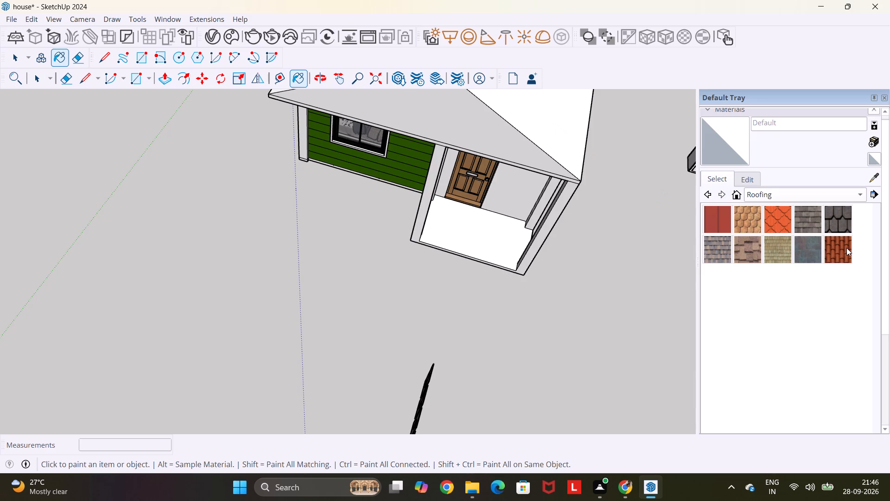
left_click(846, 248)
left_click(559, 126)
scroll(559, 126, "down", 5)
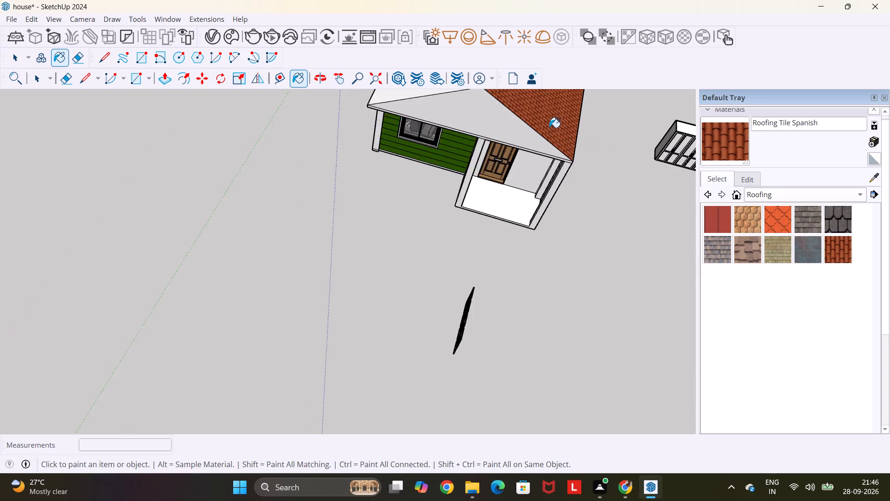
scroll(549, 128, "down", 10)
middle_click_drag(545, 128, 522, 266, "shift")
scroll(518, 263, "up", 1)
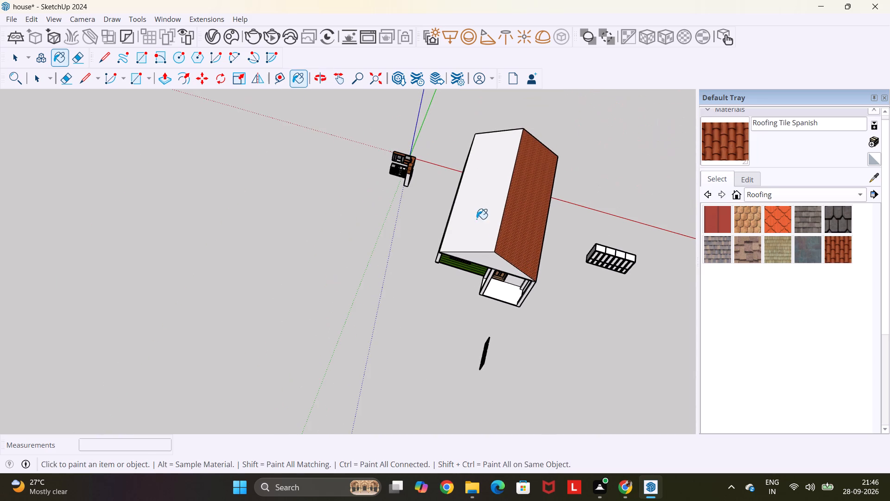
left_click(483, 206)
middle_click_drag(517, 298, 530, 270)
scroll(530, 270, "up", 2)
scroll(488, 218, "up", 10)
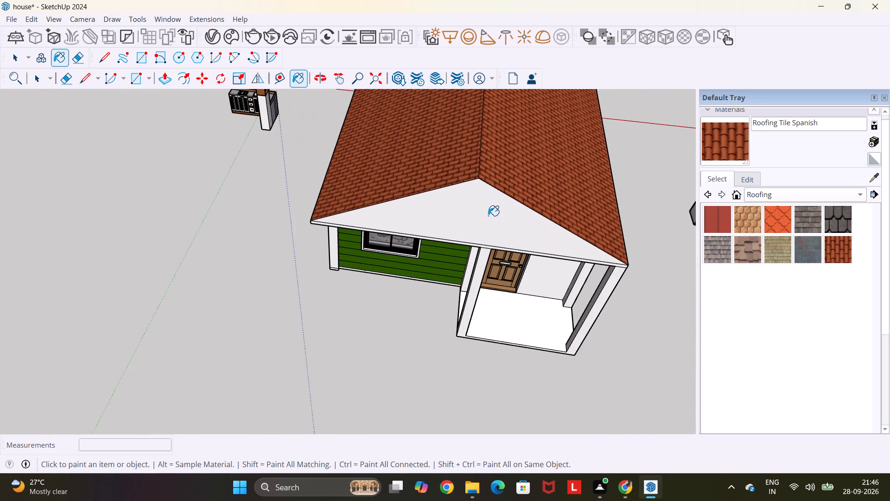
left_click(490, 218)
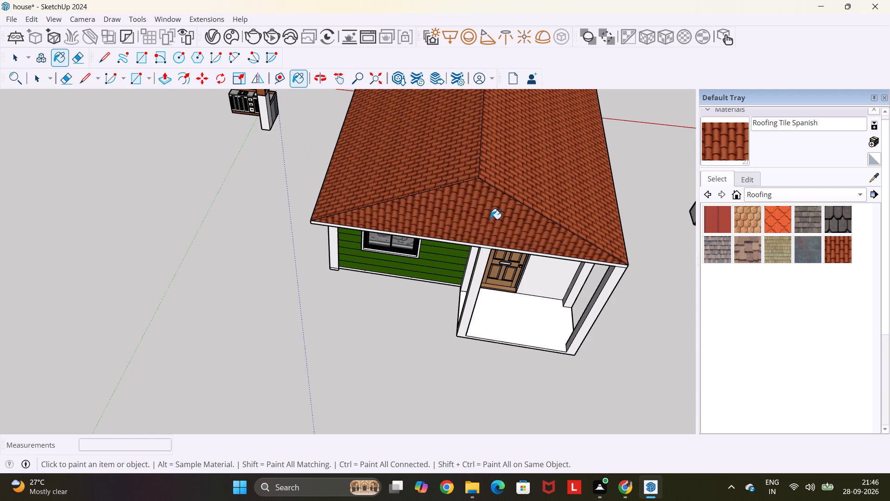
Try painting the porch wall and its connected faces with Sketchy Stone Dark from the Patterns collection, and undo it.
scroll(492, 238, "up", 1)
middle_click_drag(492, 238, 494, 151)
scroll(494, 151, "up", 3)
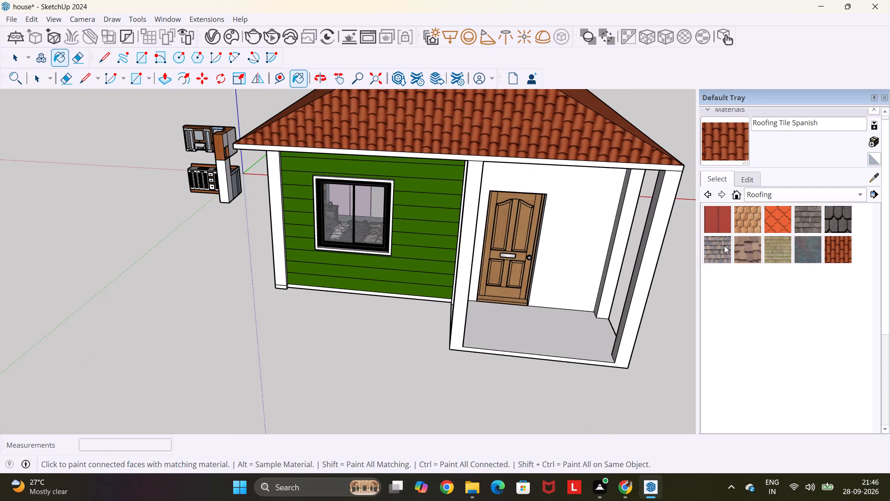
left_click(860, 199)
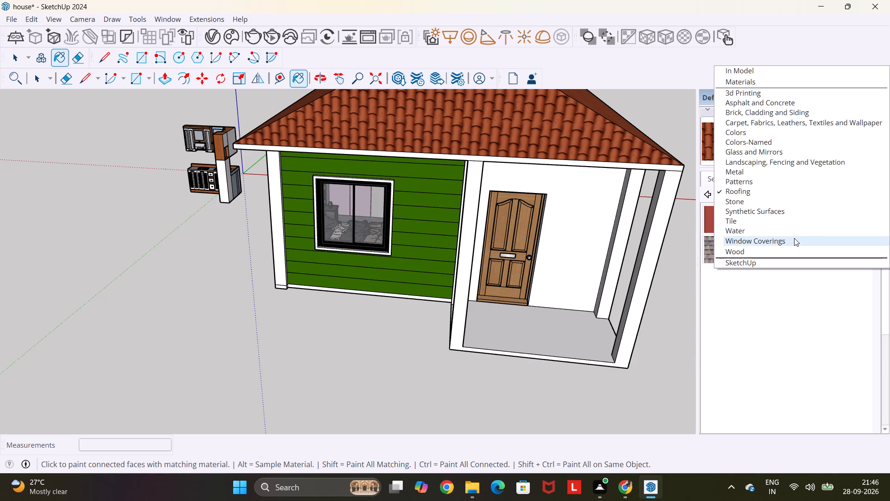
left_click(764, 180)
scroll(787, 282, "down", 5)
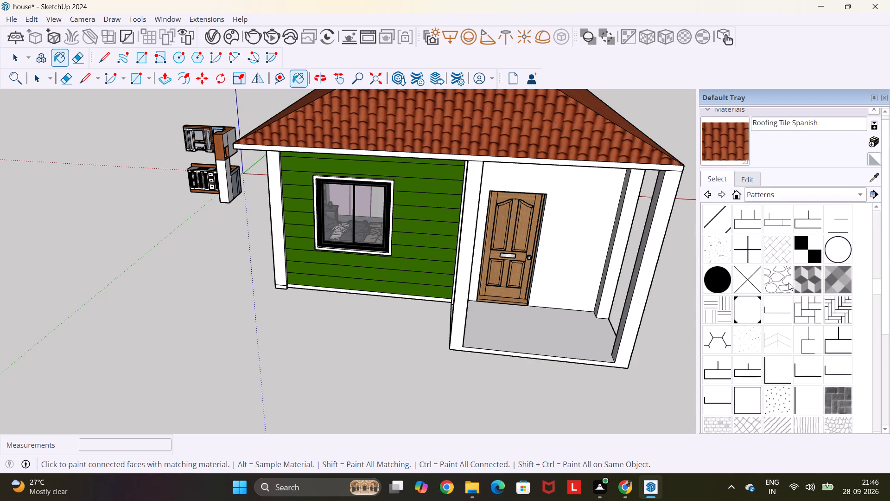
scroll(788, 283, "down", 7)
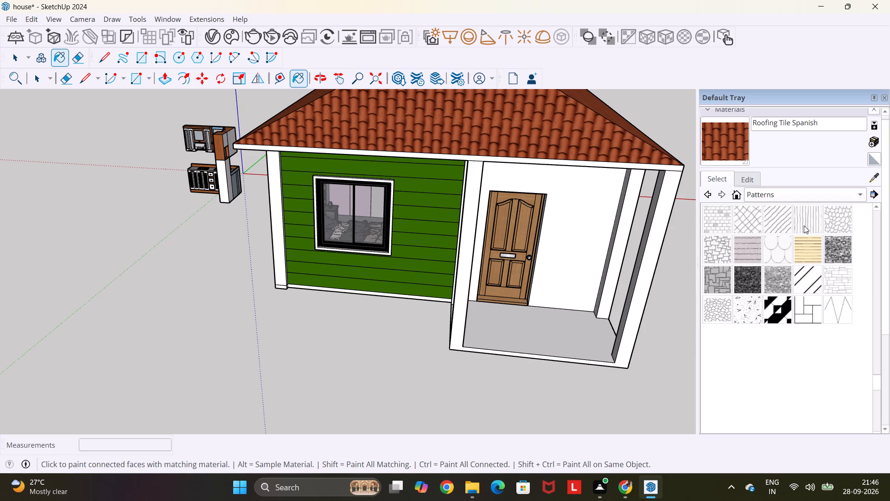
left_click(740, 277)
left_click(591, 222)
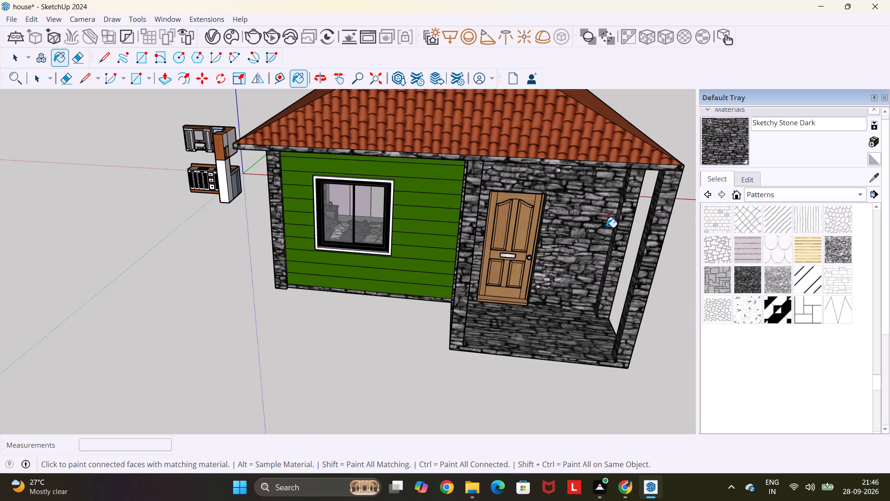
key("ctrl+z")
Paint only the porch wall around the front door with the Sketchy Stone pattern.
left_click(590, 218)
left_click(578, 210)
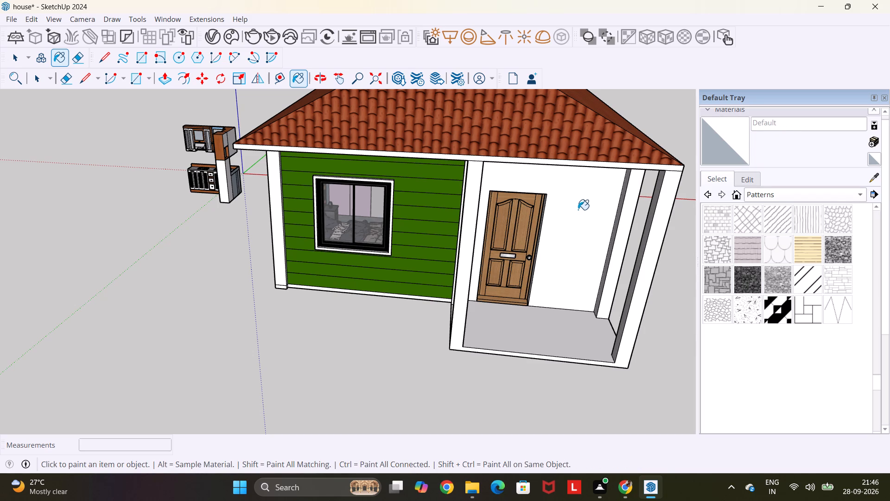
left_click(838, 252)
left_click(572, 226)
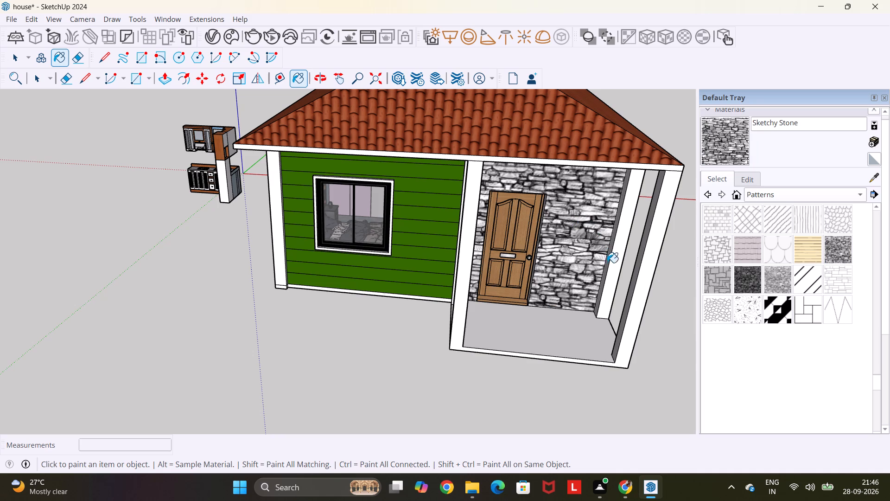
Choose the Fencing Railing Metal material from the Landscaping, Fencing and Vegetation collection.
middle_click_drag(608, 265, 570, 244)
left_click(770, 190)
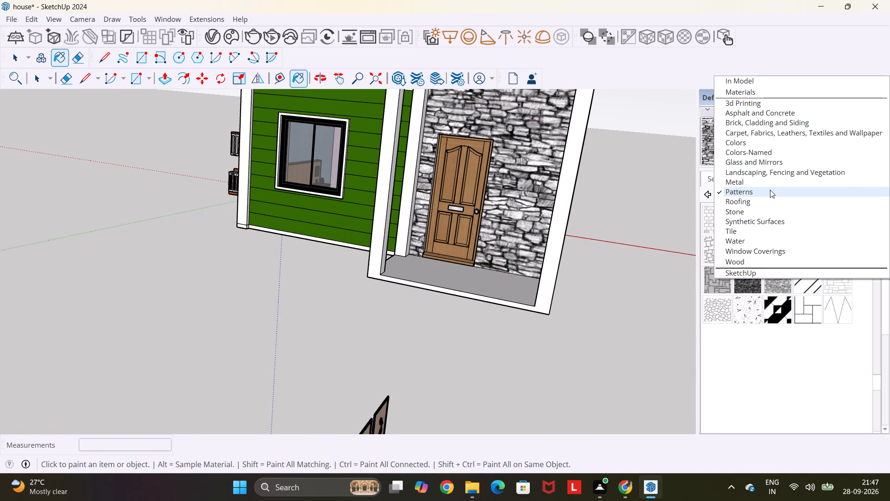
left_click(768, 173)
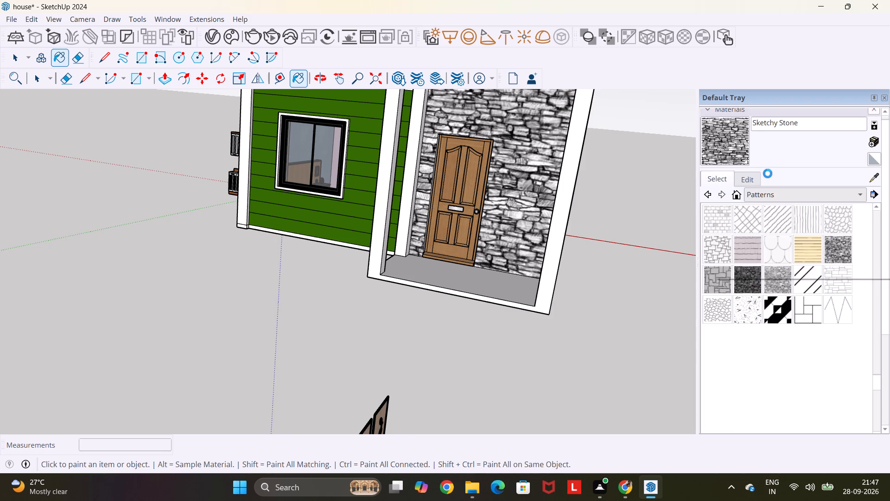
middle_click_drag(839, 326, 820, 314)
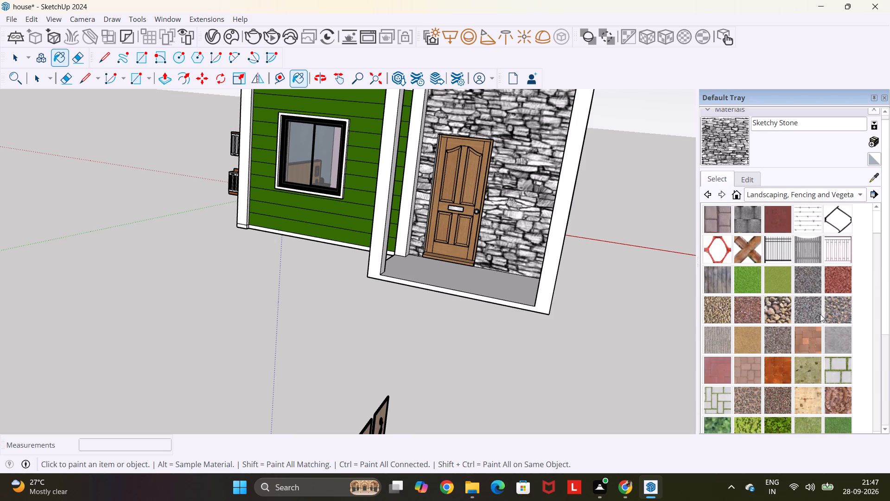
middle_click_drag(820, 314, 775, 295)
scroll(776, 285, "up", 2)
scroll(802, 269, "down", 3)
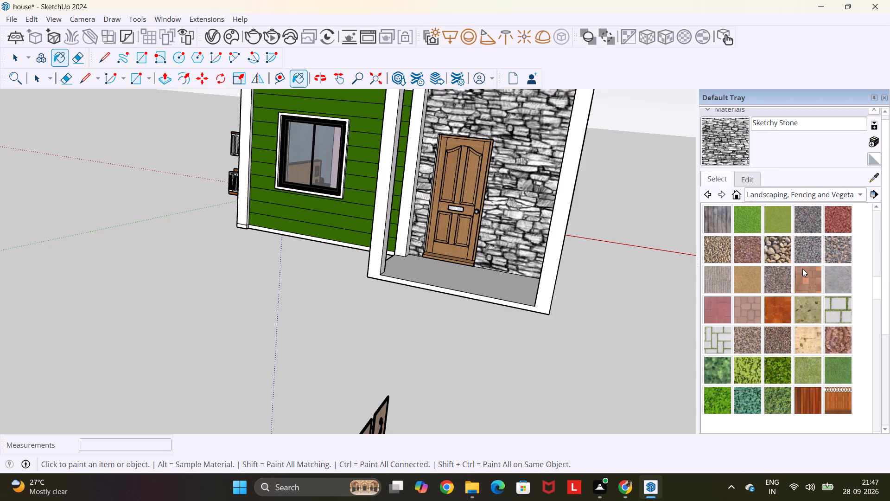
scroll(832, 237, "up", 3)
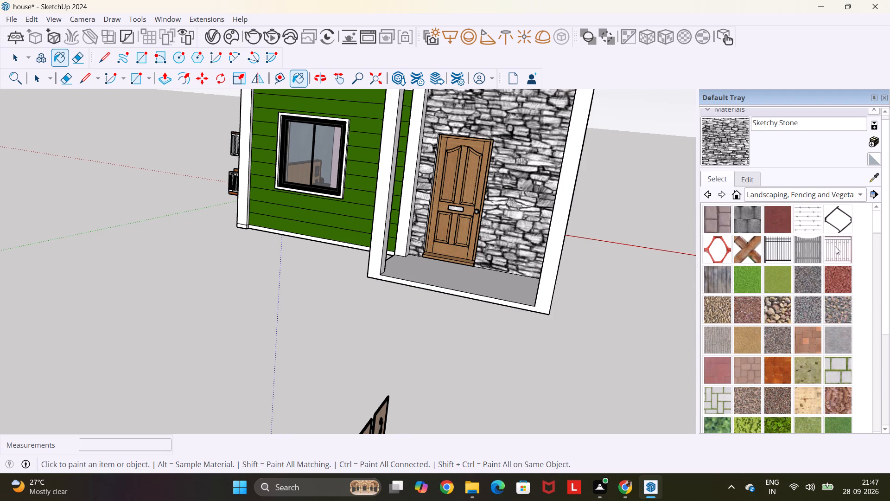
left_click(835, 246)
Draw a 3' 8" by 3' 8" rectangle across the bottom of the porch's side opening.
middle_click_drag(621, 239, 460, 243)
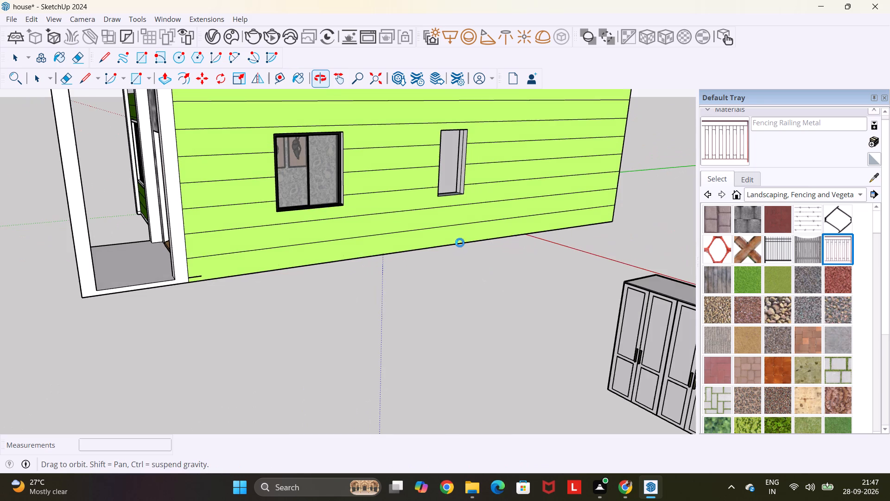
middle_click_drag(460, 243, 460, 243)
key("r")
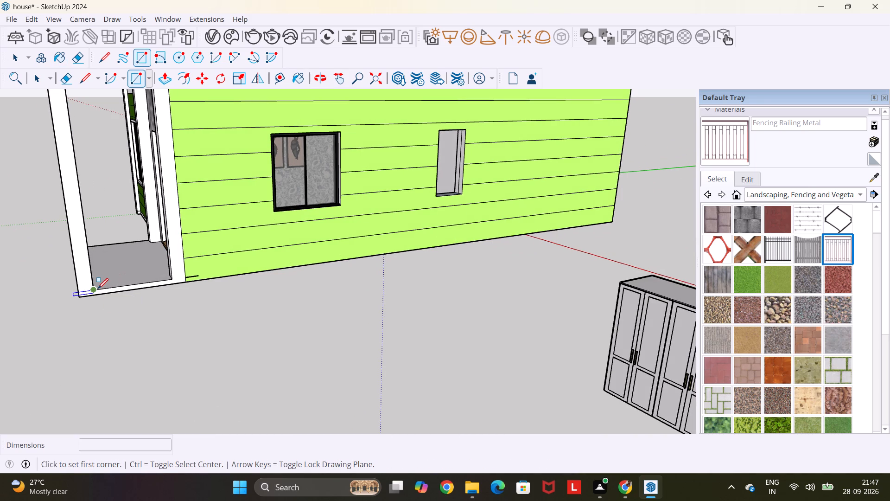
left_click(96, 289)
left_click(173, 277)
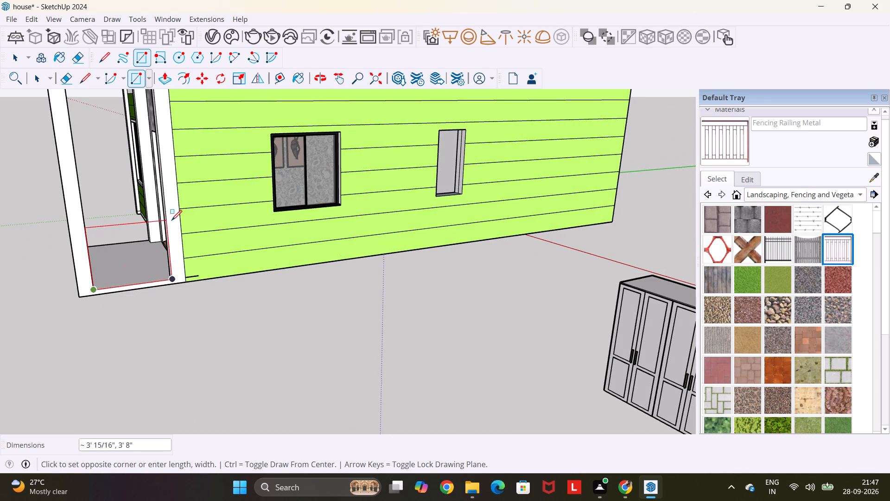
left_click(165, 212)
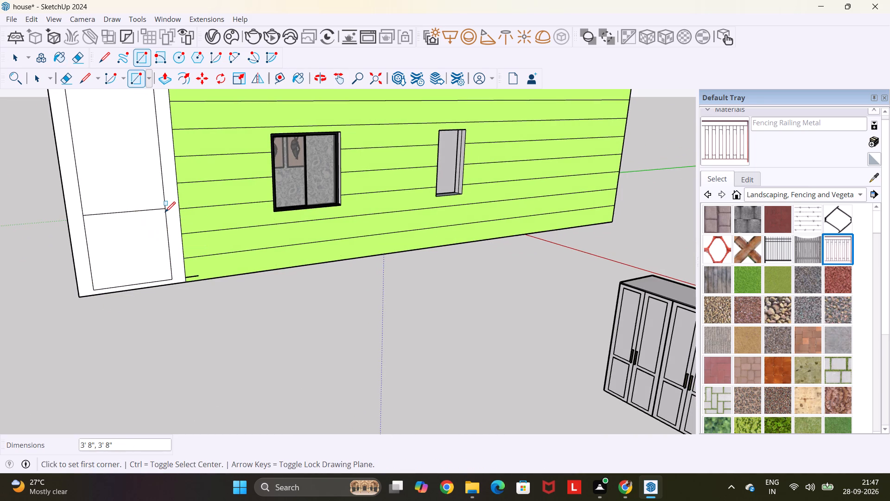
Delete the face filling the porch's side opening above the new rectangle.
key("space")
left_click(138, 194)
key("Delete")
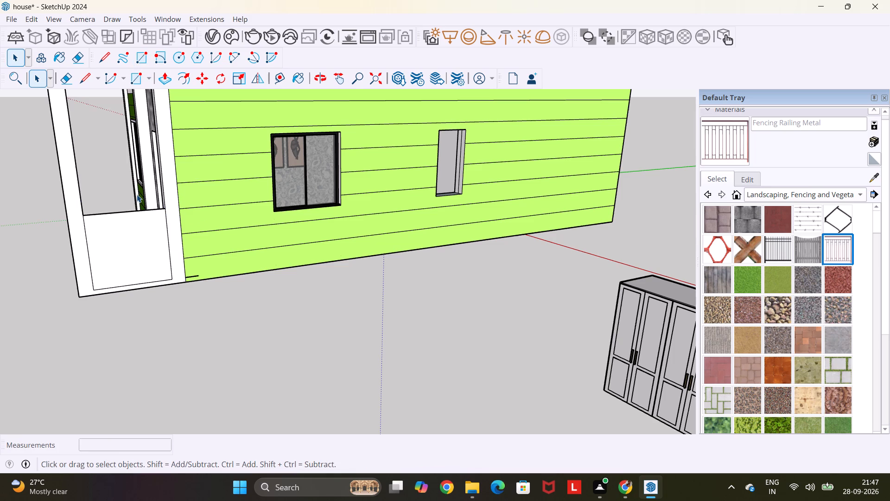
Paint the rectangular panel in the porch's side opening with Fencing Railing Metal.
left_click(833, 244)
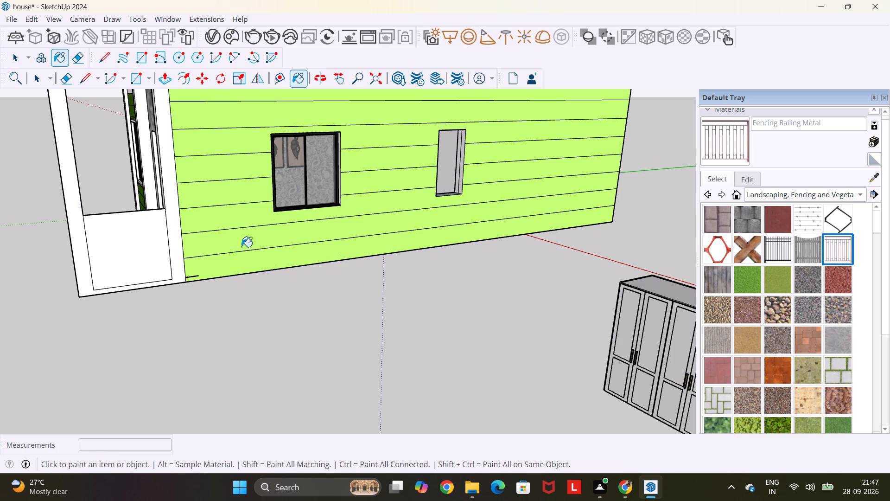
left_click(138, 252)
Push/pull the side railing panel inward 8" to give it thickness.
scroll(134, 251, "up", 1)
middle_click_drag(134, 251, 428, 299)
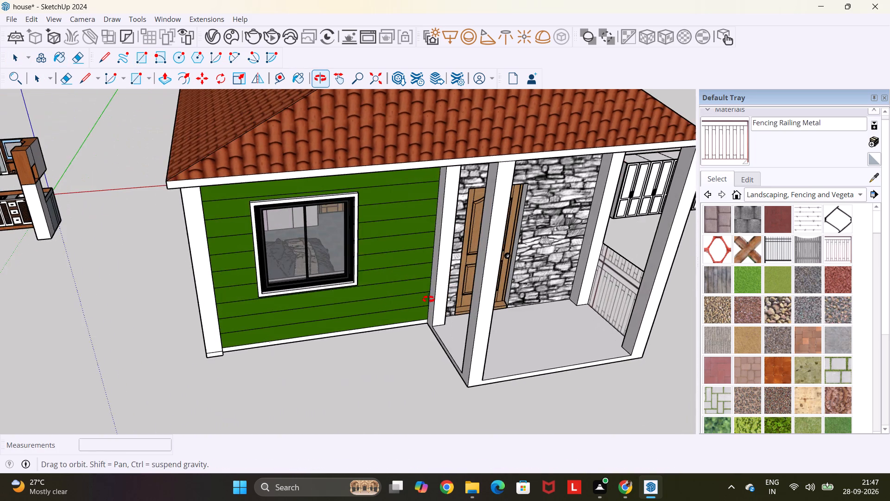
middle_click_drag(428, 299, 415, 293)
key("p")
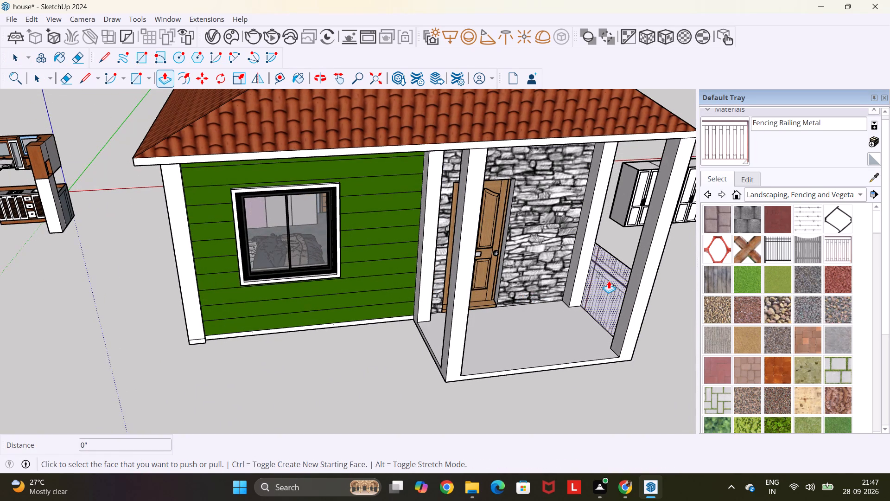
left_click(609, 281)
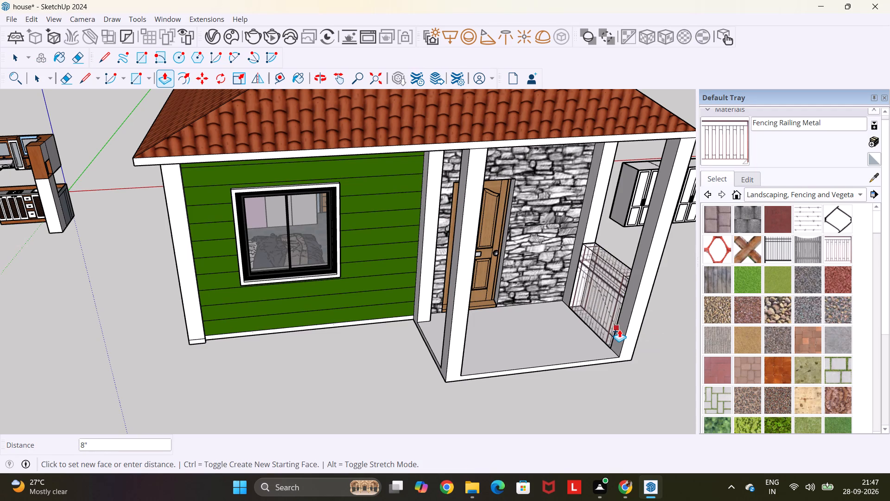
left_click(619, 329)
middle_click_drag(664, 334, 380, 304)
key("Escape")
key("space")
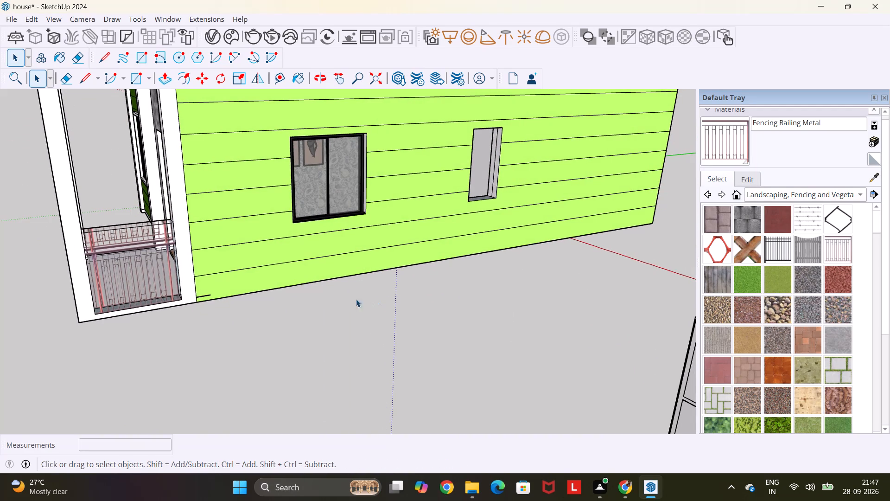
middle_click_drag(178, 285, 541, 301)
key("Escape")
key("space")
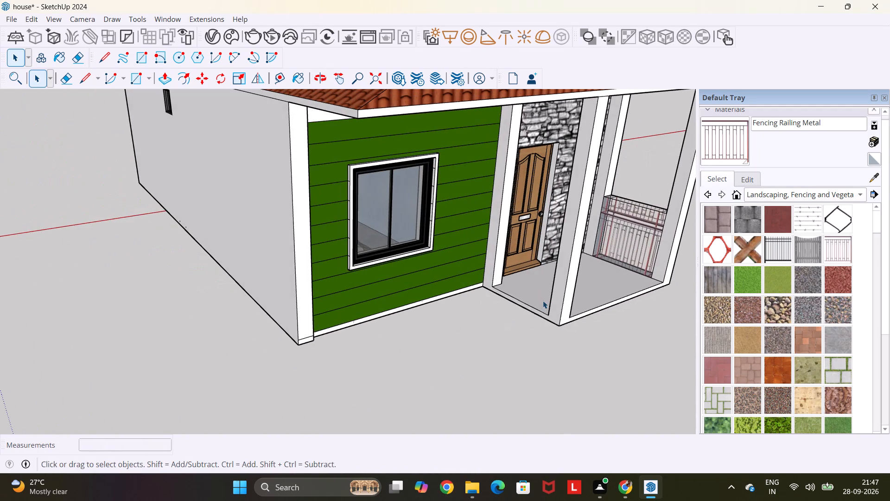
Draw a 3' by 8" rectangle on the porch floor along the front edge, starting at the corner post beside the side railing.
middle_click_drag(602, 308, 561, 302)
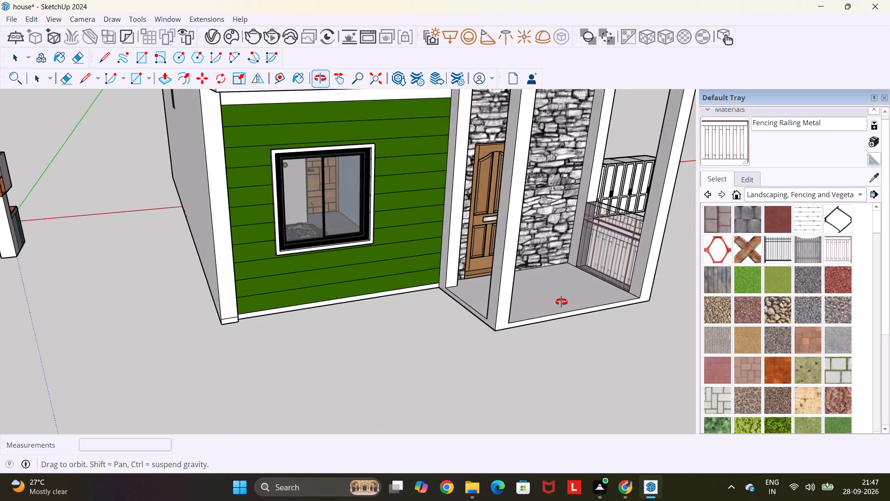
middle_click_drag(561, 302, 463, 300)
scroll(463, 300, "up", 3)
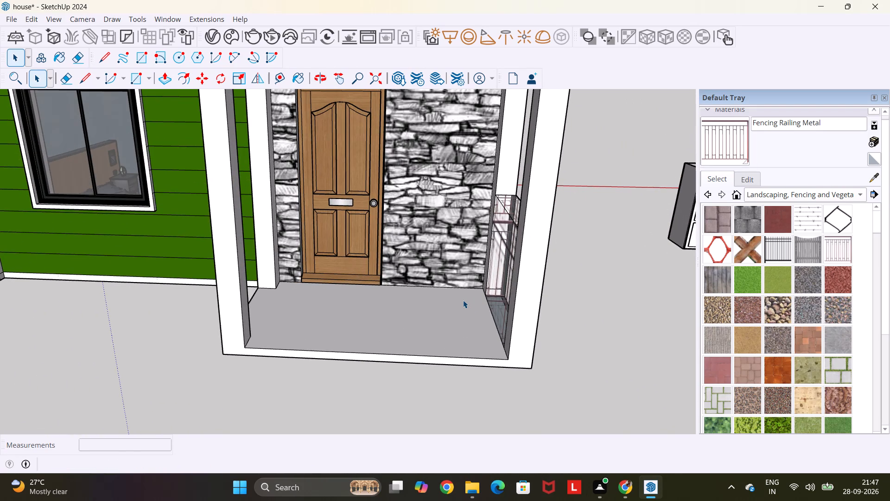
key("r")
left_click(507, 357)
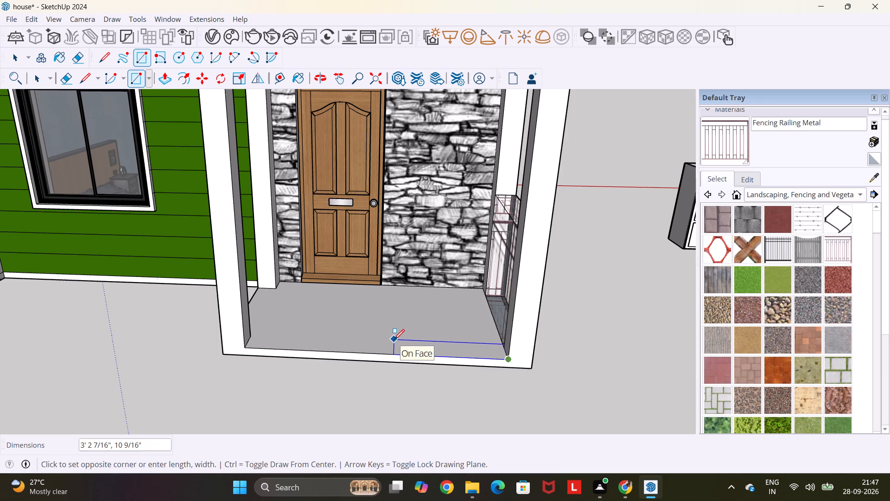
middle_click_drag(394, 340, 429, 369)
middle_click_drag(429, 370, 372, 345)
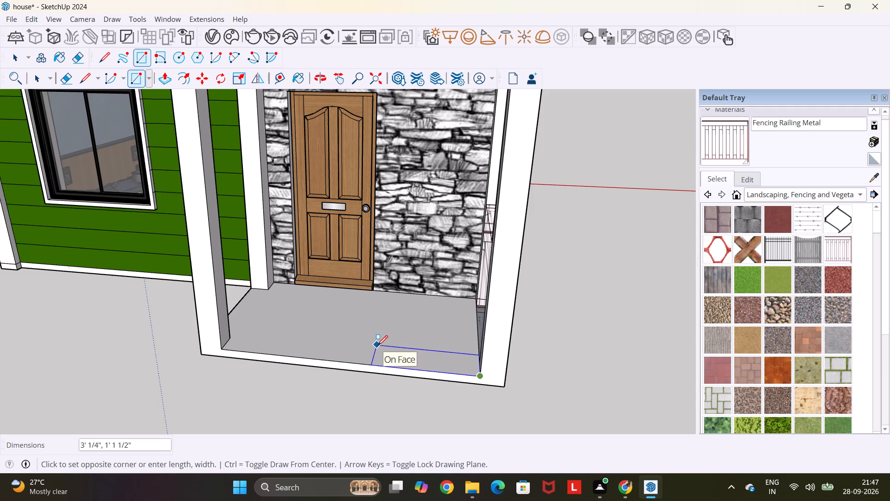
type("3'")
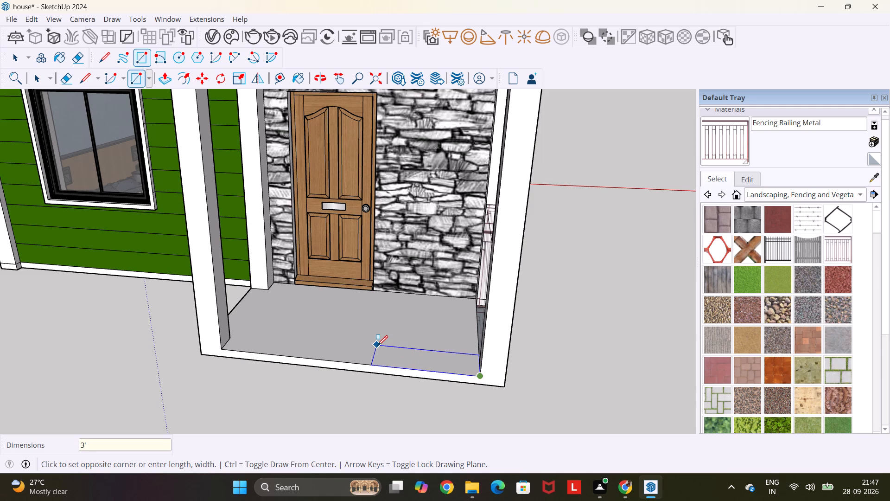
key("comma")
key("8")
key("shift+quotedbl")
key("Return")
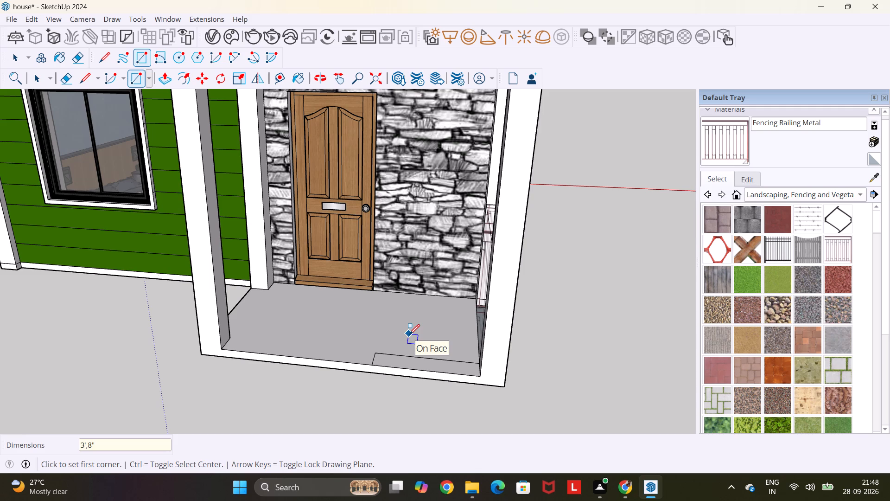
Push/pull the new floor rectangle up 3' 8" to match the top of the side railing.
key("p")
left_click(413, 358)
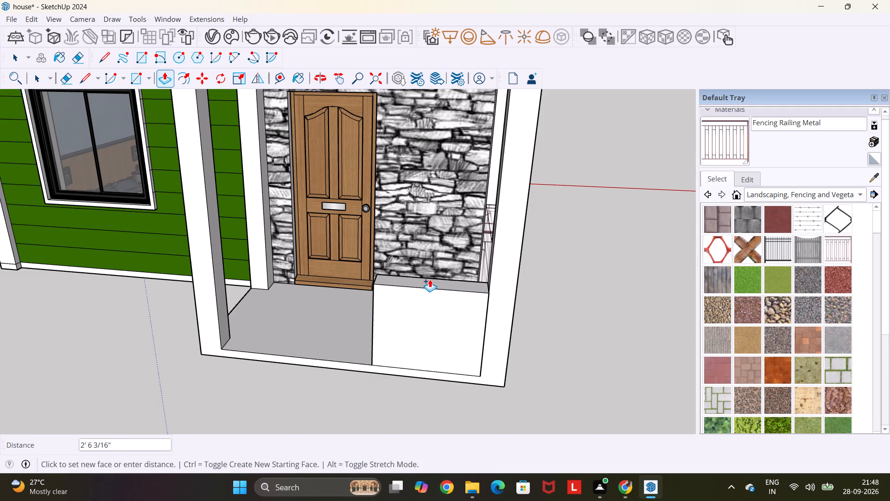
middle_click_drag(485, 233, 584, 338)
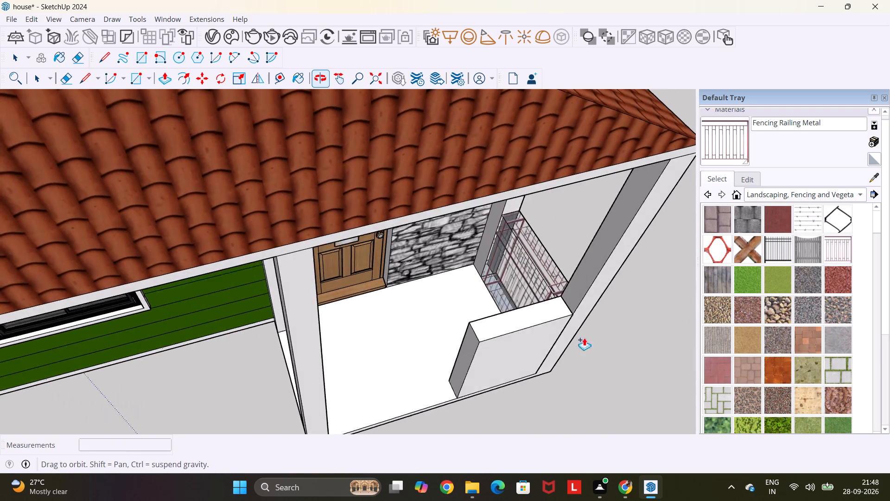
middle_click_drag(584, 338, 588, 343)
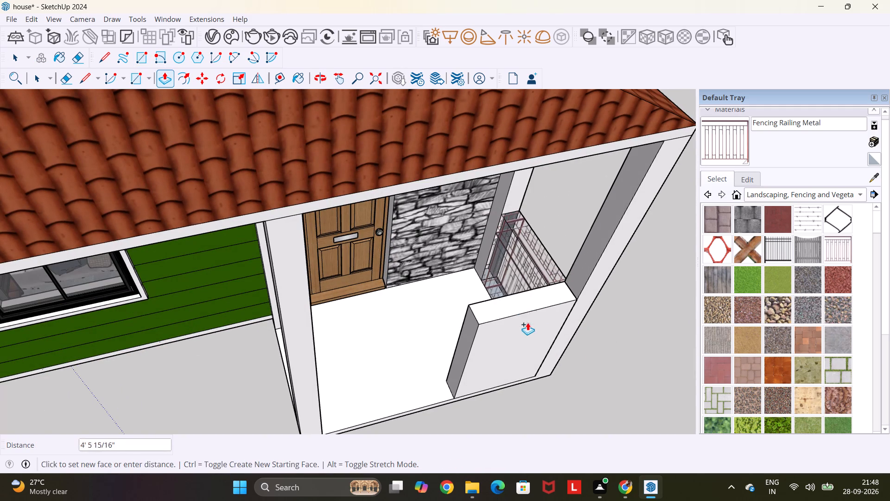
middle_click_drag(525, 323, 521, 285)
scroll(513, 273, "up", 1)
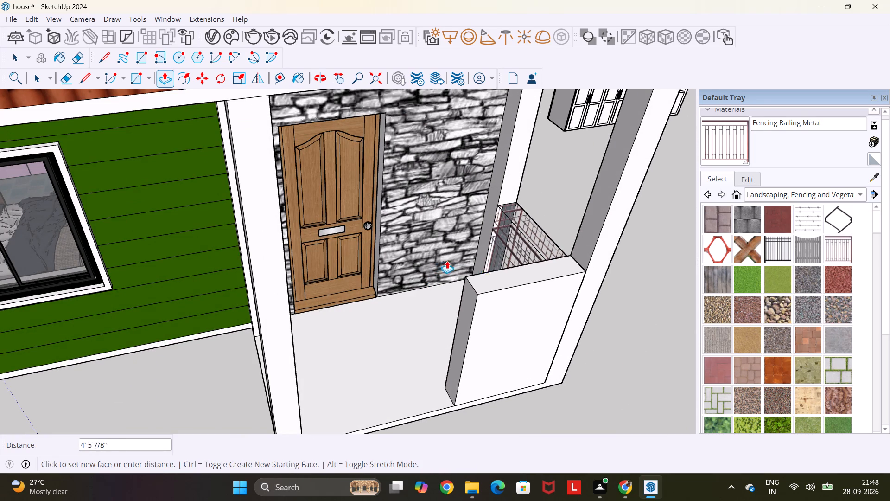
middle_click_drag(404, 274, 484, 326)
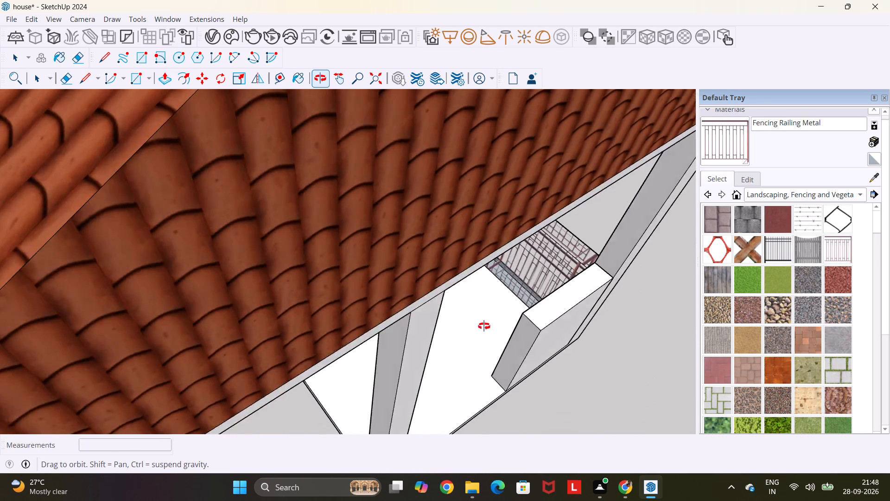
middle_click_drag(484, 326, 505, 312)
scroll(512, 266, "up", 6)
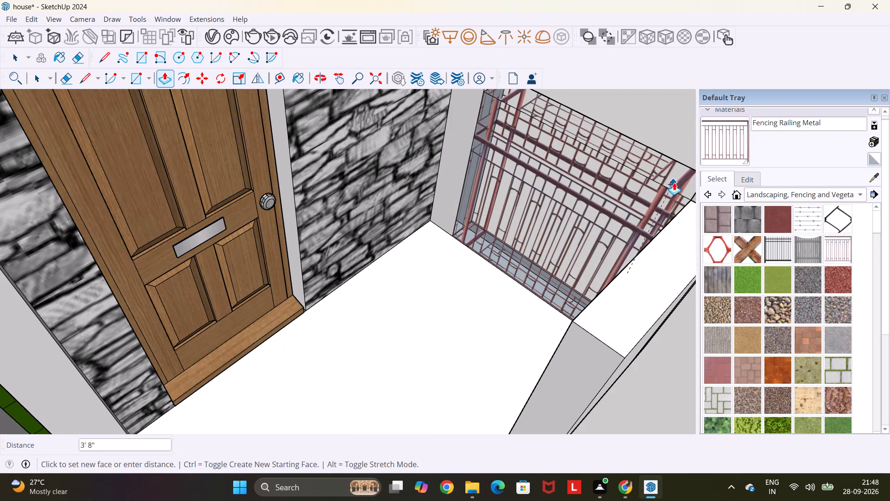
left_click(646, 178)
Paint the front, top, end and back faces of the front porch block with Fencing Metal Straight.
scroll(654, 187, "down", 1)
middle_click_drag(655, 257, 468, 200)
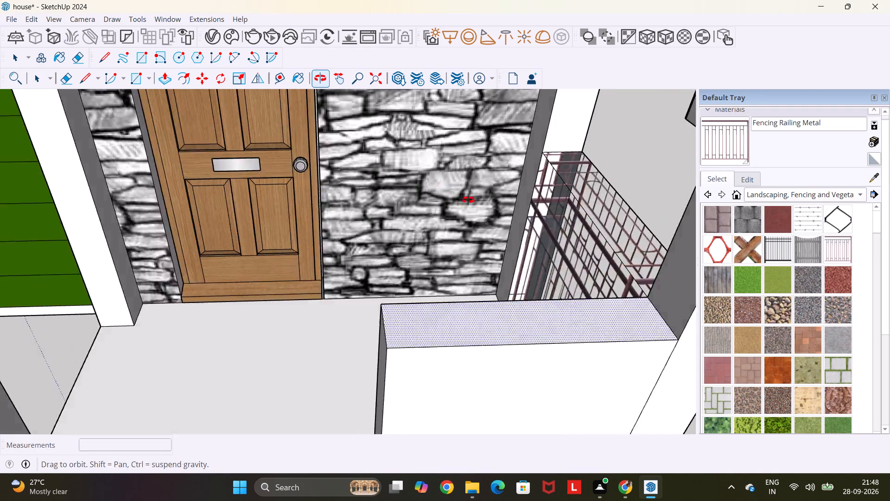
middle_click_drag(468, 200, 442, 192)
scroll(439, 191, "down", 7)
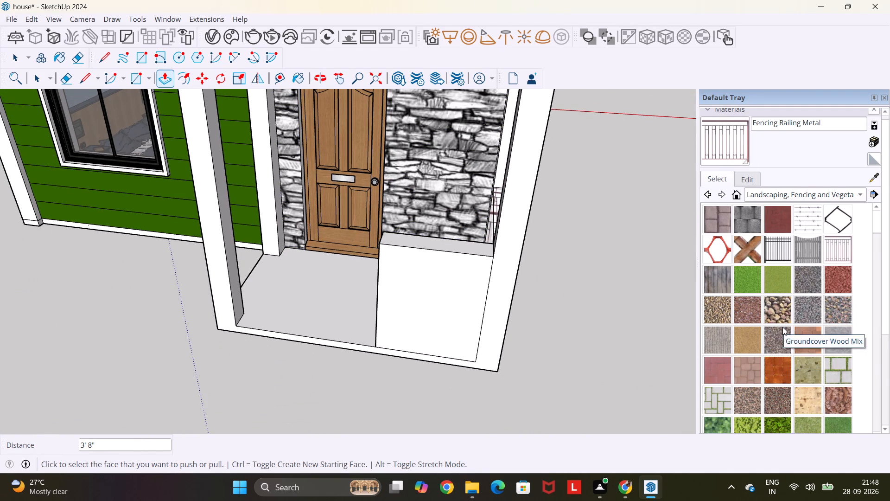
scroll(782, 327, "down", 1)
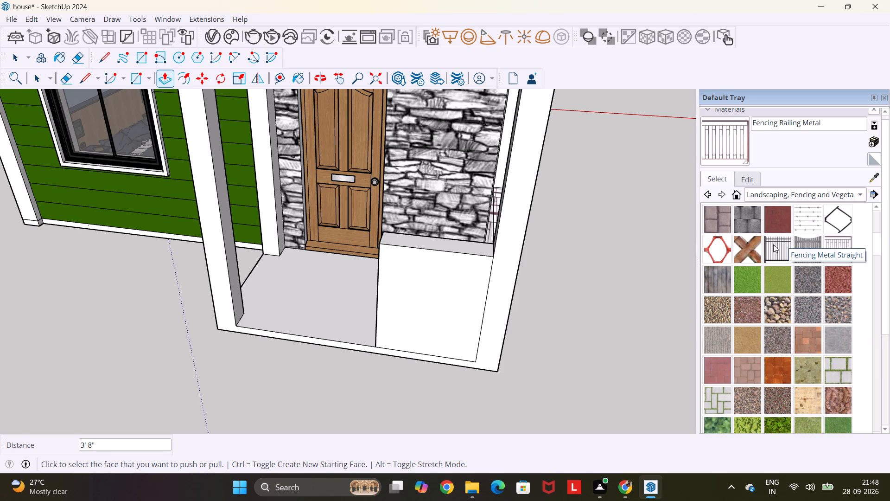
left_click(773, 244)
left_click(443, 295)
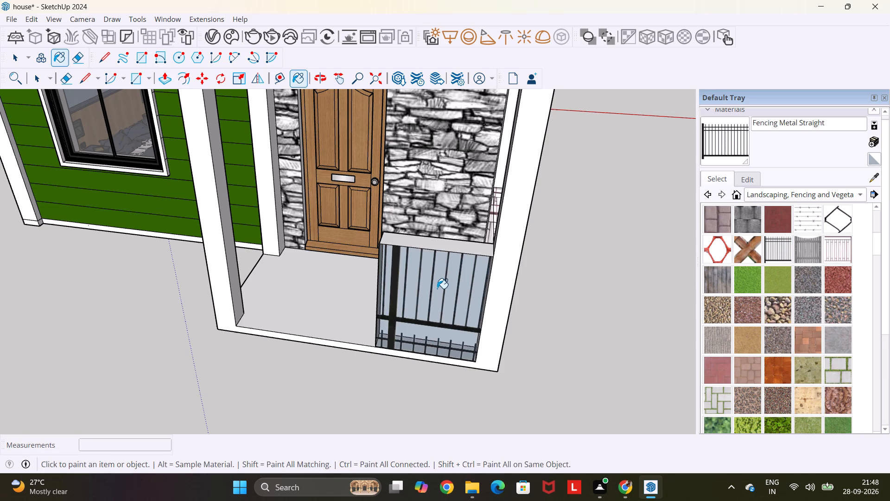
left_click(430, 245)
middle_click_drag(388, 252, 403, 265)
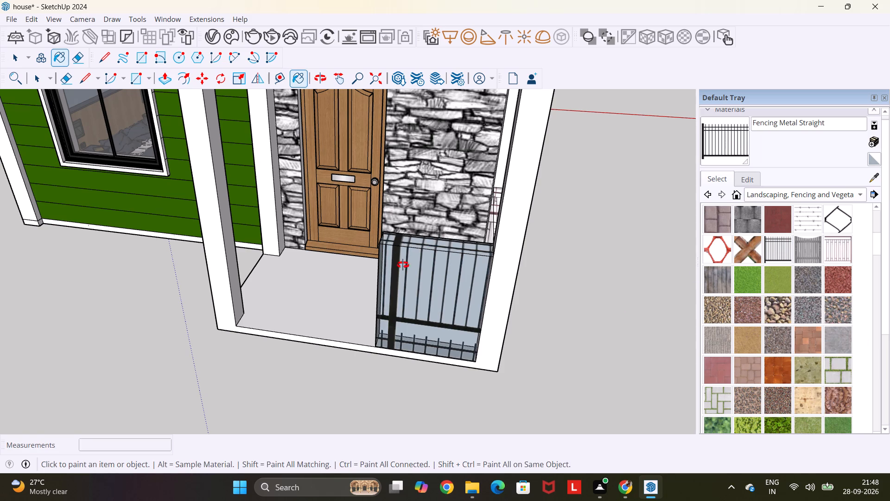
middle_click_drag(403, 265, 526, 301)
left_click(481, 277)
middle_click_drag(480, 274, 489, 275)
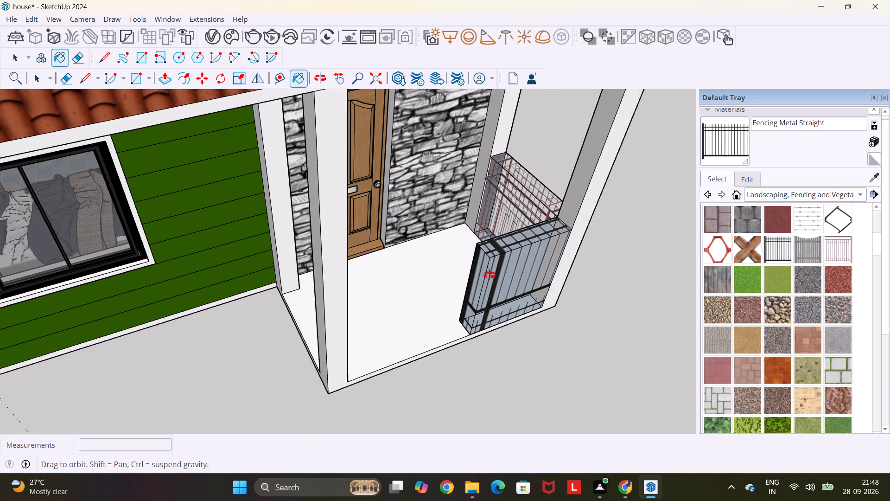
middle_click_drag(489, 275, 629, 278)
scroll(525, 221, "up", 3)
middle_click_drag(454, 160, 0, 240)
scroll(0, 240, "up", 1)
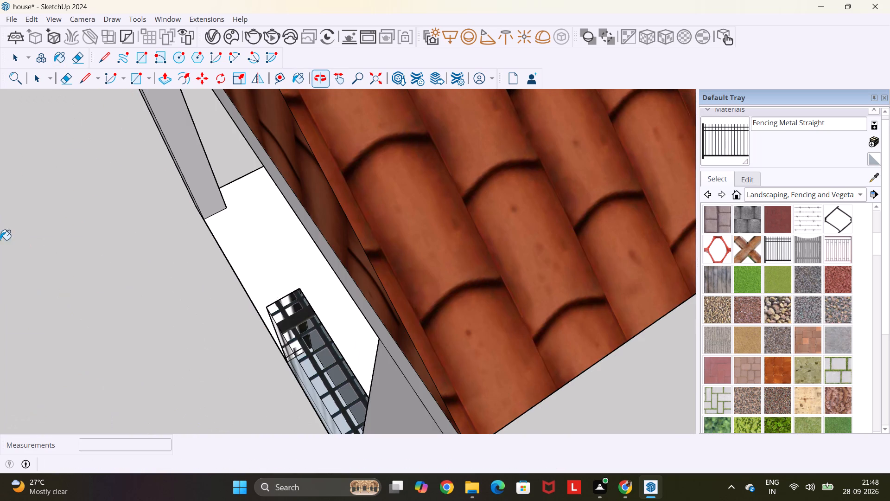
middle_click_drag(640, 373, 431, 225)
scroll(431, 225, "down", 12)
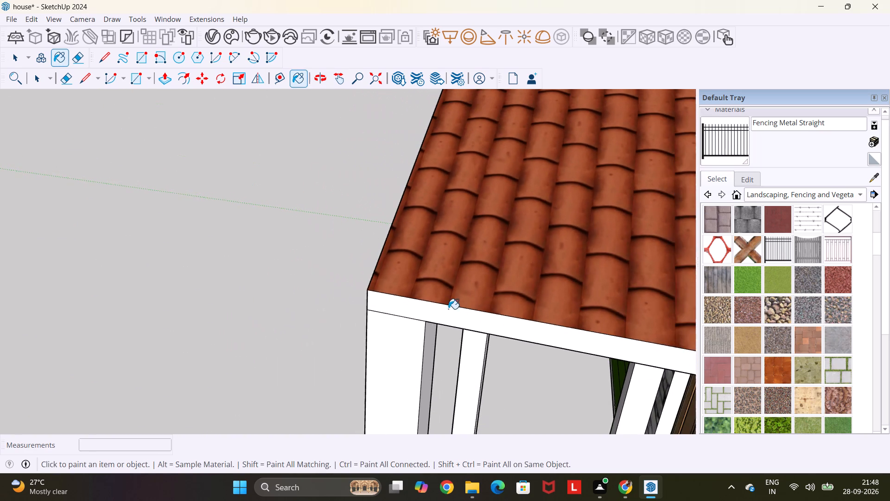
middle_click_drag(464, 385, 409, 279)
left_click(336, 322)
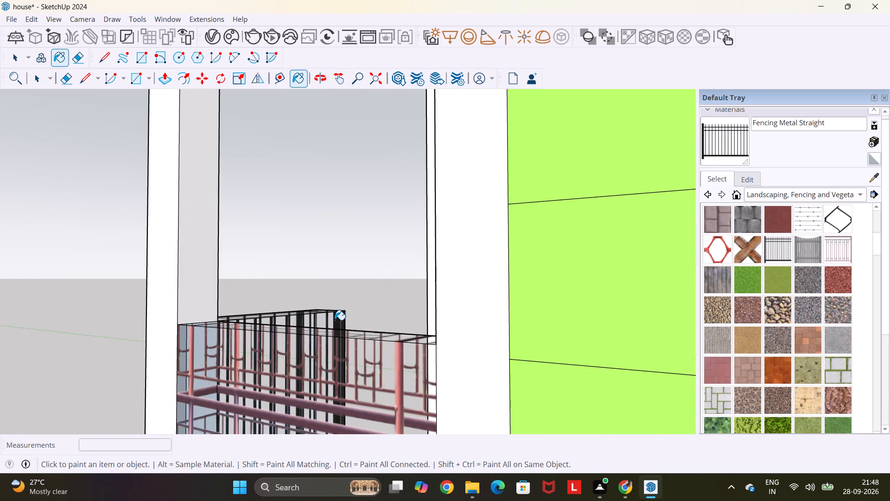
middle_click_drag(238, 316, 671, 346)
key("Escape")
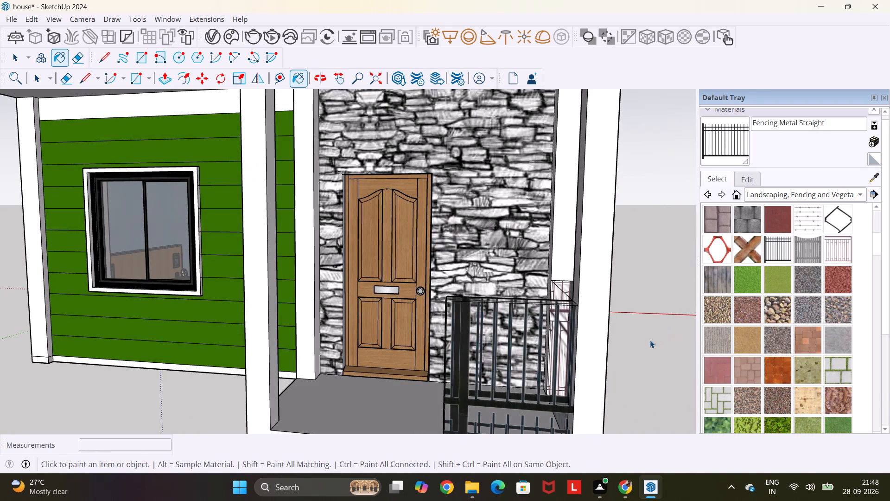
key("space")
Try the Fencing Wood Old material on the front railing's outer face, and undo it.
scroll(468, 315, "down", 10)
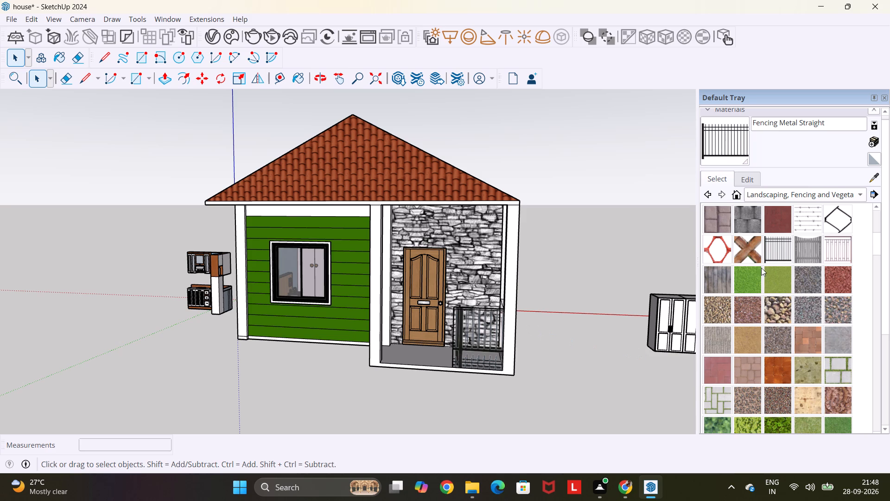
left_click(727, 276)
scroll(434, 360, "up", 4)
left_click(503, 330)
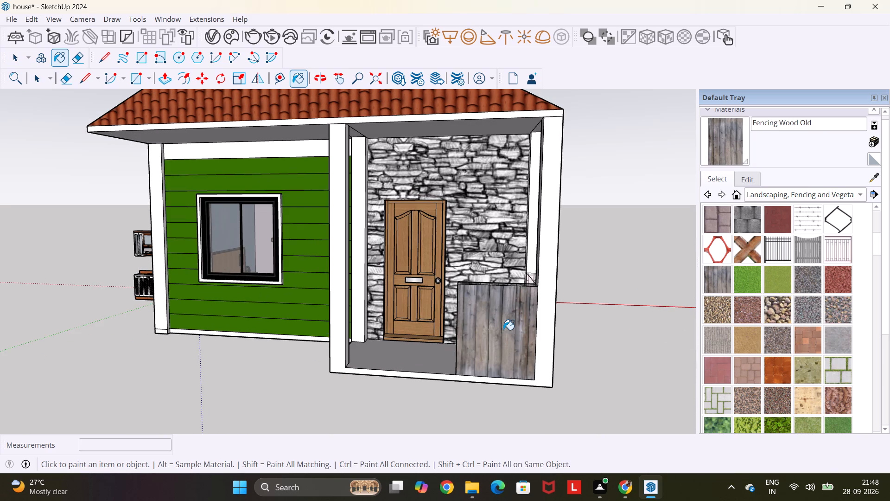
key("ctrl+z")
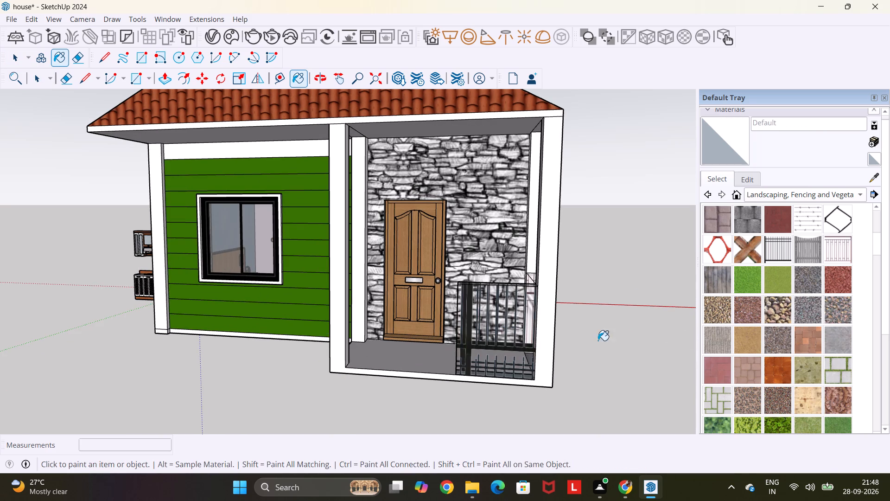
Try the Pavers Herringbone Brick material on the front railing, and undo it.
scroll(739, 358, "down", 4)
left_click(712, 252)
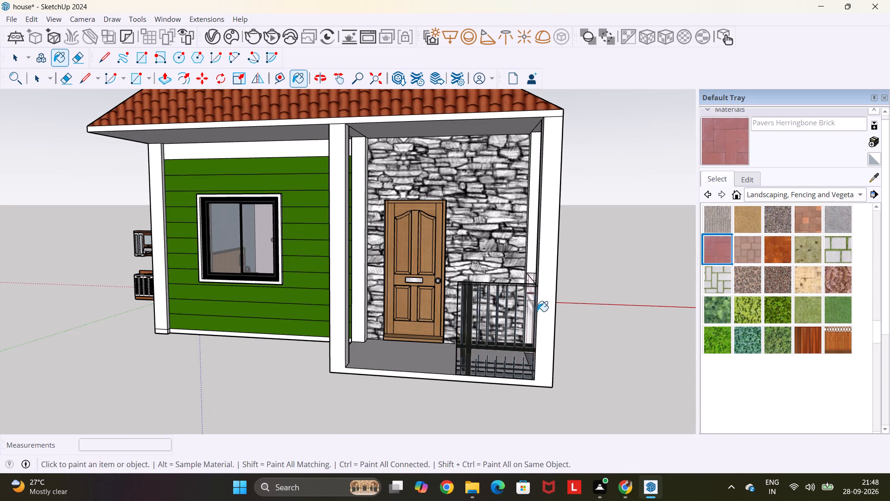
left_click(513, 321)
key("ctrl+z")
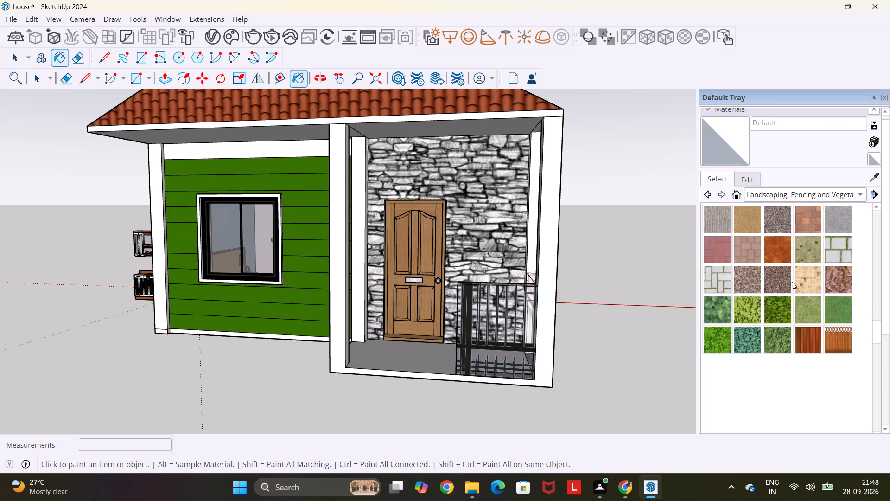
Repaint the porch wall around the front door with Pavers Modular Brick.
left_click(741, 249)
left_click(501, 203)
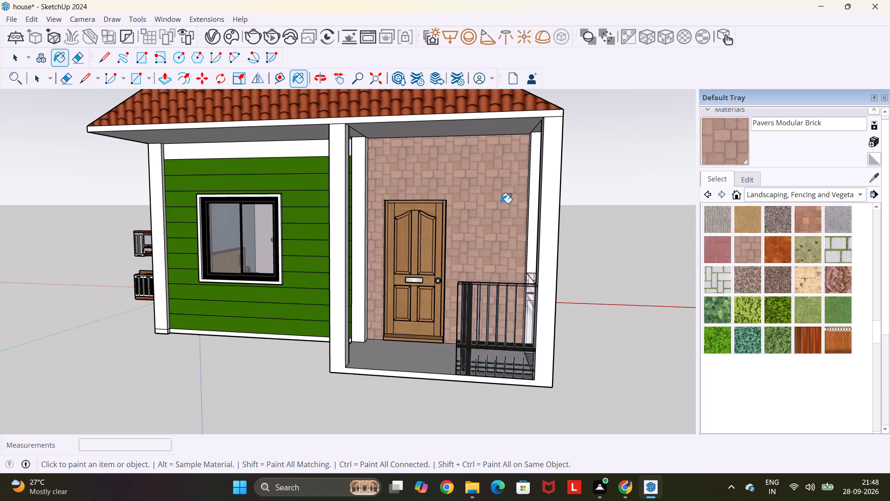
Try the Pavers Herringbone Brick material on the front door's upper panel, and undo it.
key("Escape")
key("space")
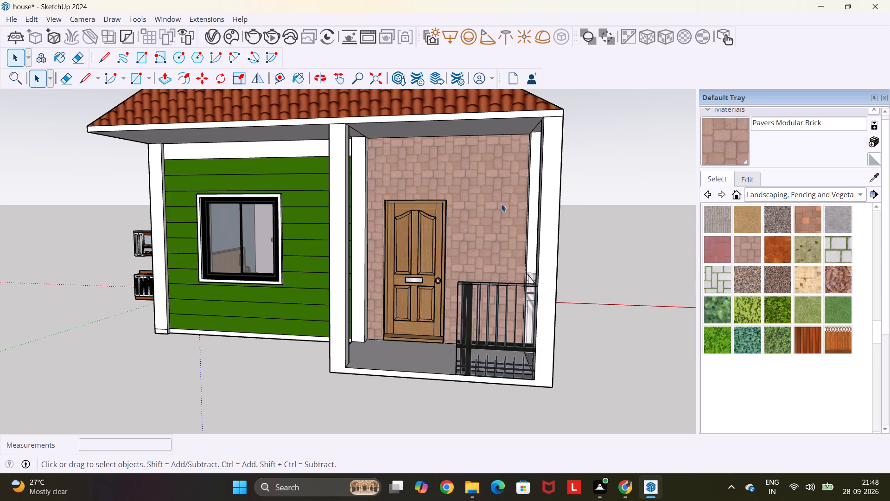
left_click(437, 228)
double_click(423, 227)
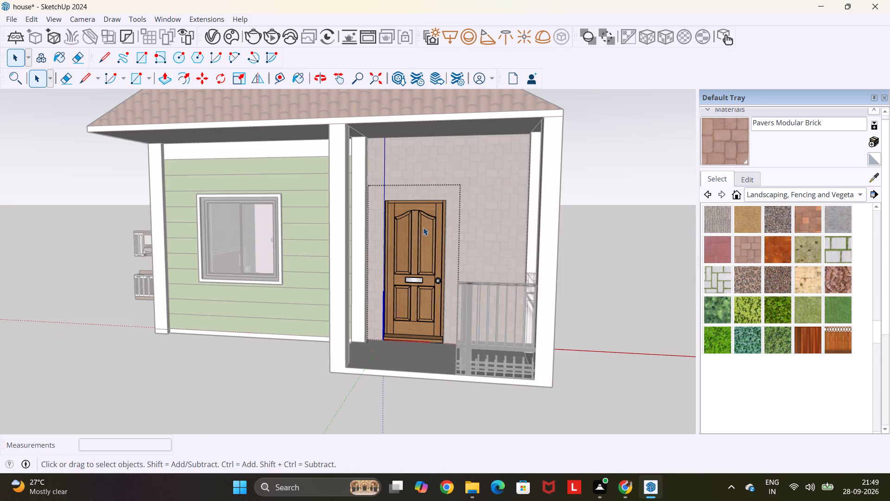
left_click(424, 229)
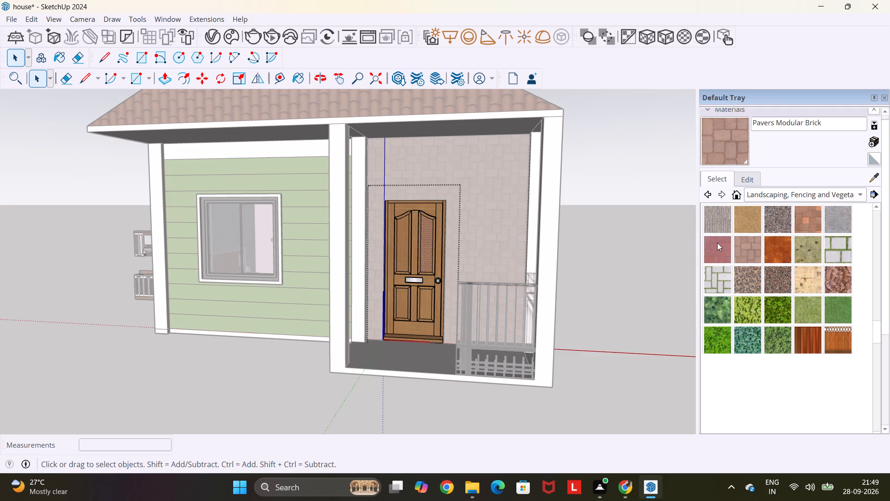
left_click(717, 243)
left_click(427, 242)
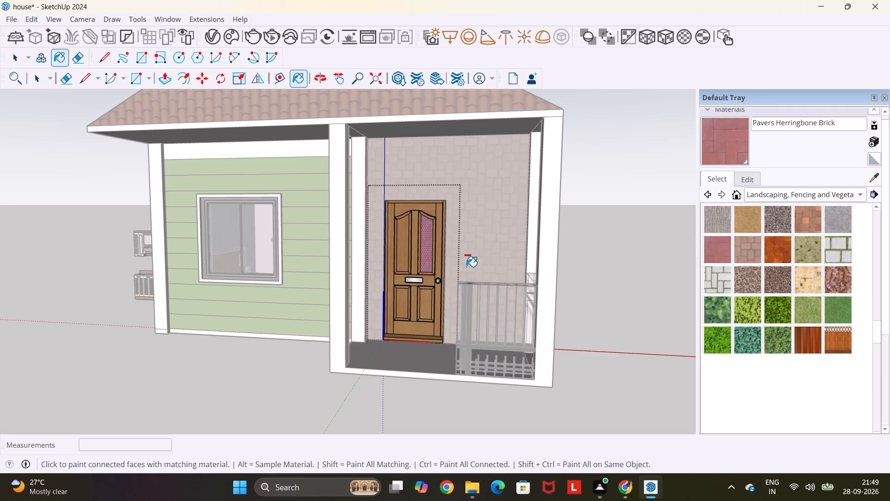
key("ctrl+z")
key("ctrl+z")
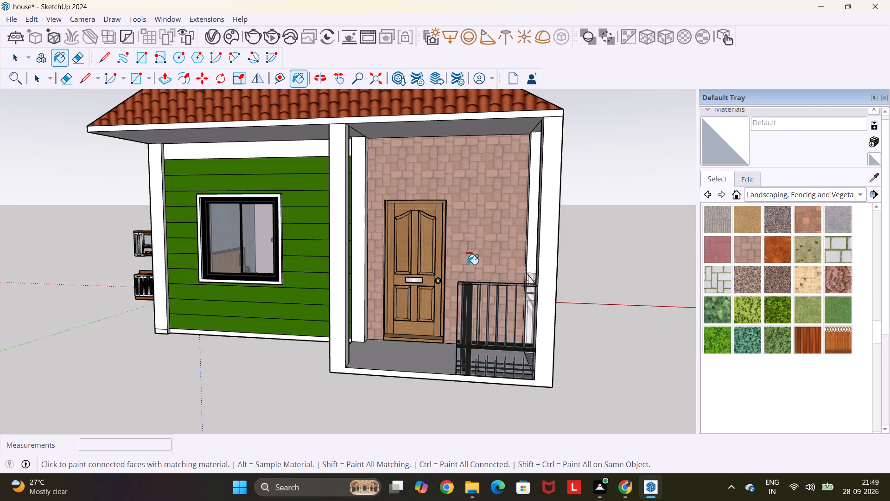
Enlarge and reposition the Pavers Modular Brick texture on the porch wall around the front door.
right_click(471, 191)
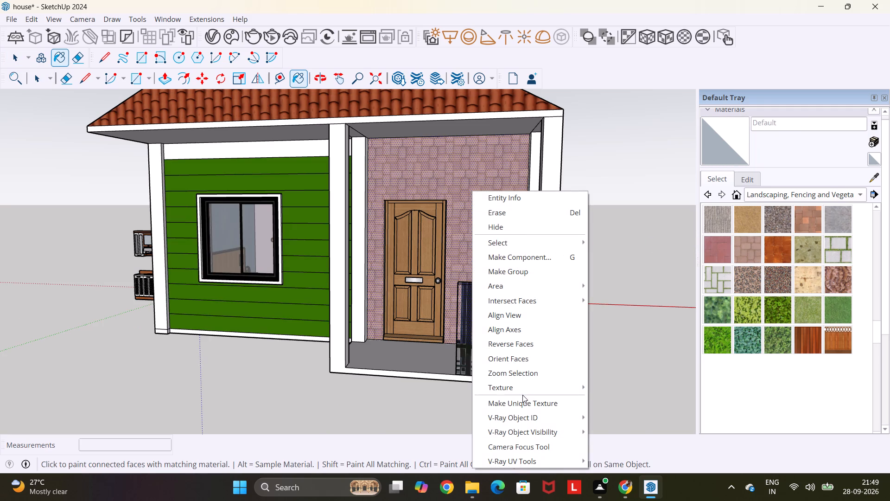
left_click(525, 388)
left_click(628, 383)
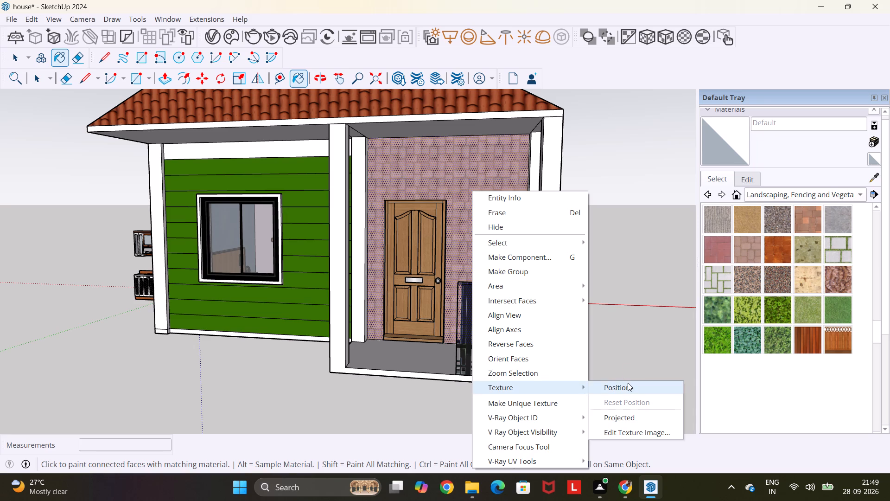
left_click_drag(484, 188, 515, 206)
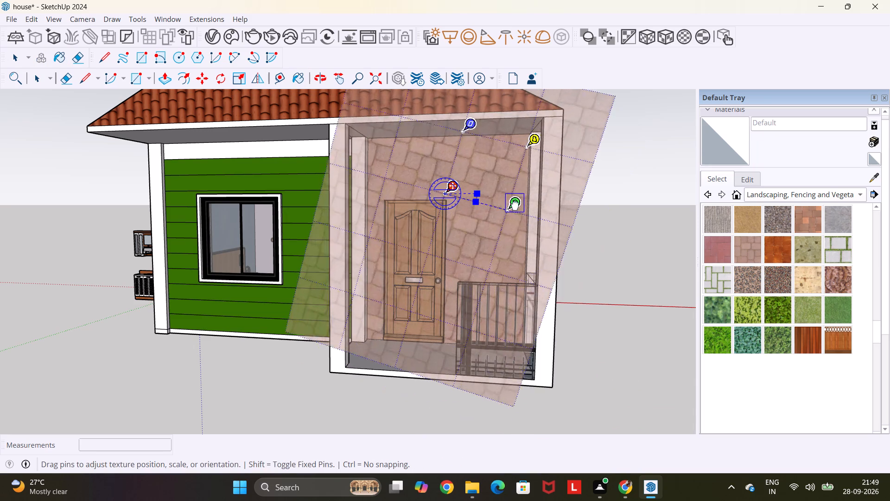
left_click_drag(515, 206, 596, 193)
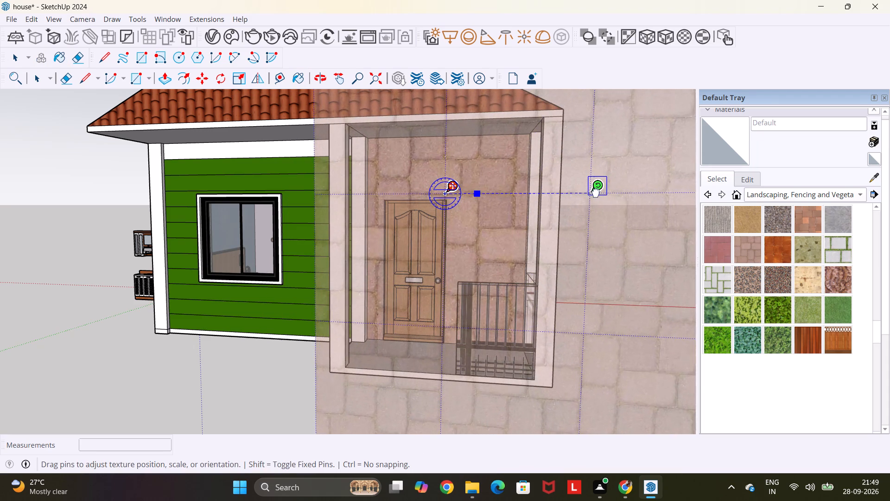
left_click_drag(596, 193, 596, 193)
left_click_drag(483, 216, 538, 214)
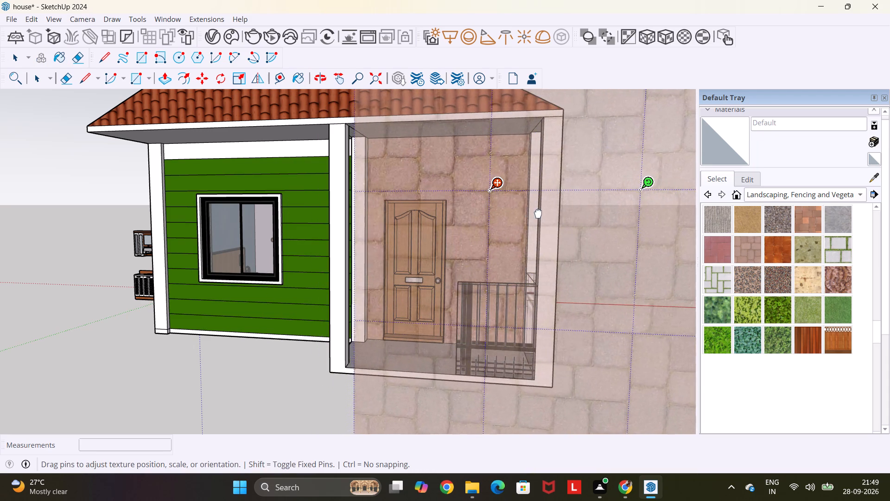
left_click_drag(538, 214, 538, 213)
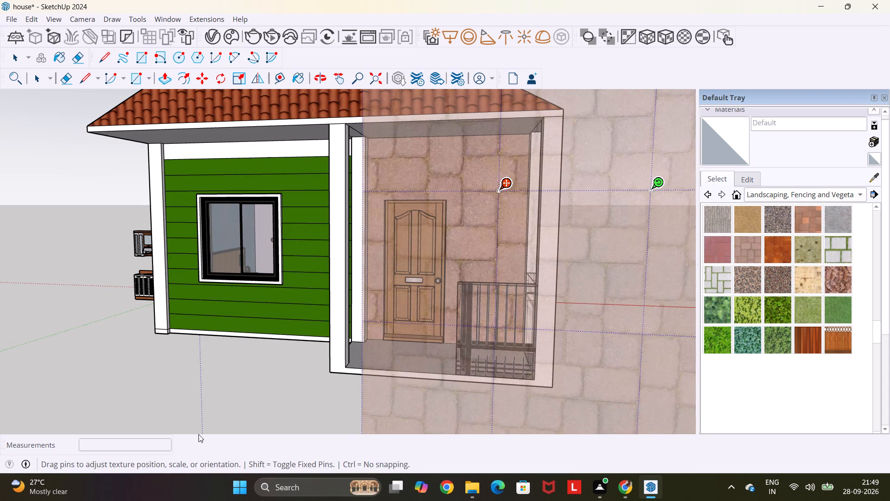
left_click(232, 408)
key("Escape")
key("space")
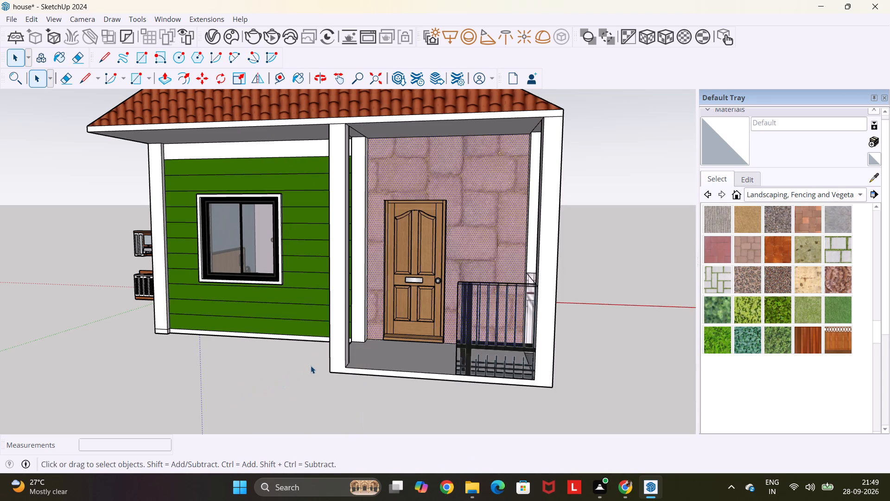
left_click(311, 366)
key("Escape")
key("space")
Inspect the house's side and rear walls, and browse the Synthetic Surfaces materials.
scroll(313, 365, "down", 1)
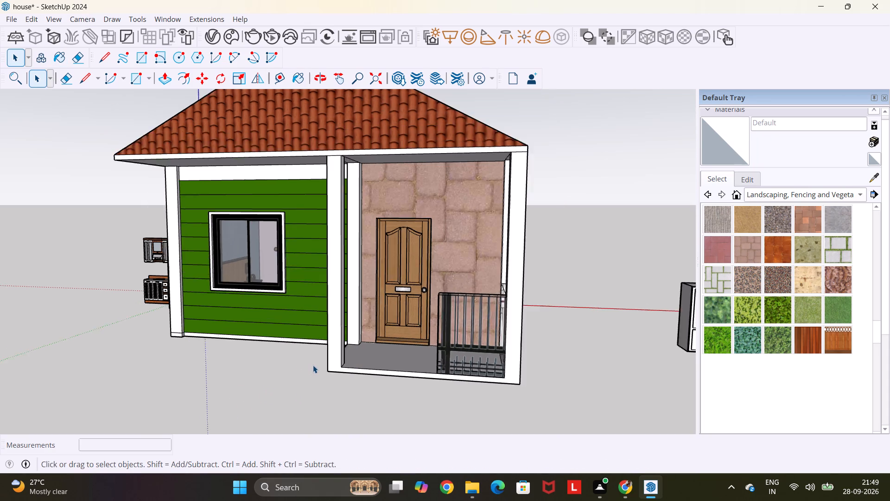
scroll(313, 365, "down", 2)
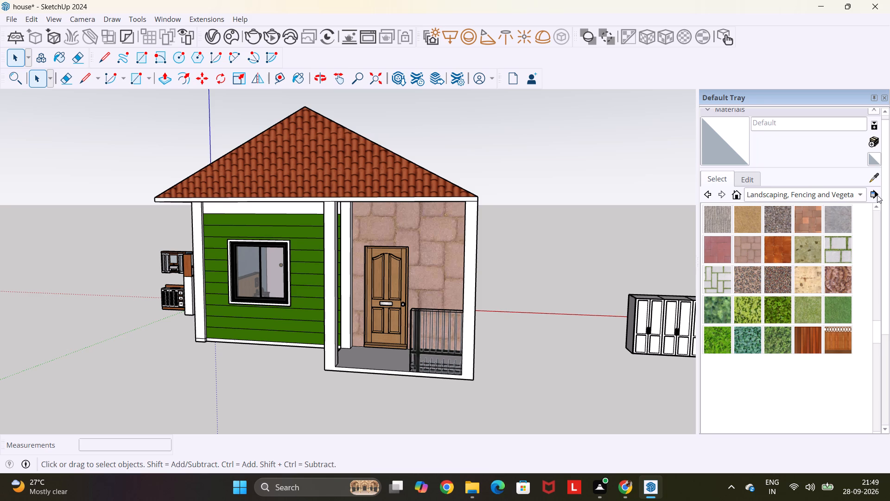
scroll(346, 299, "down", 1)
middle_click_drag(502, 266, 74, 285)
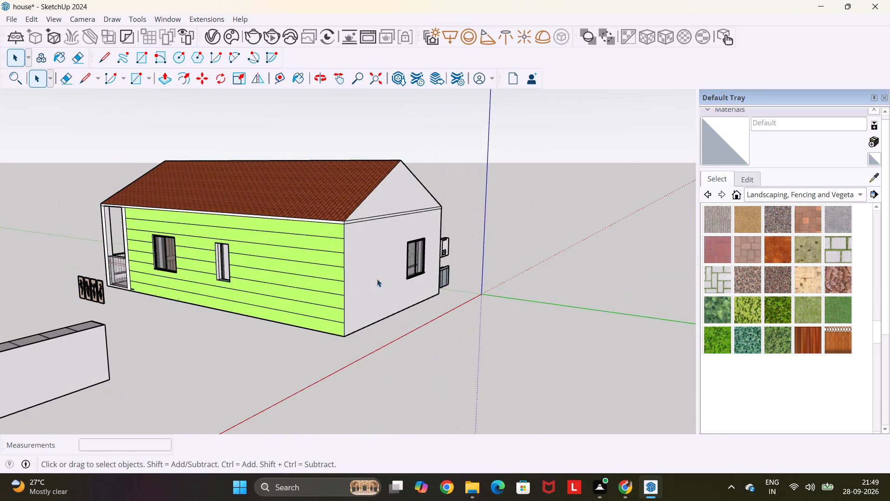
middle_click_drag(387, 278, 267, 284)
scroll(267, 284, "up", 3)
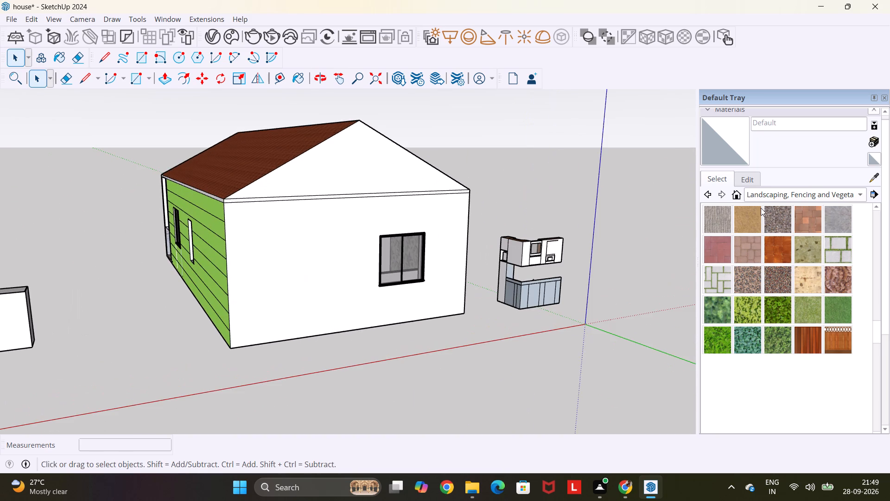
left_click(784, 195)
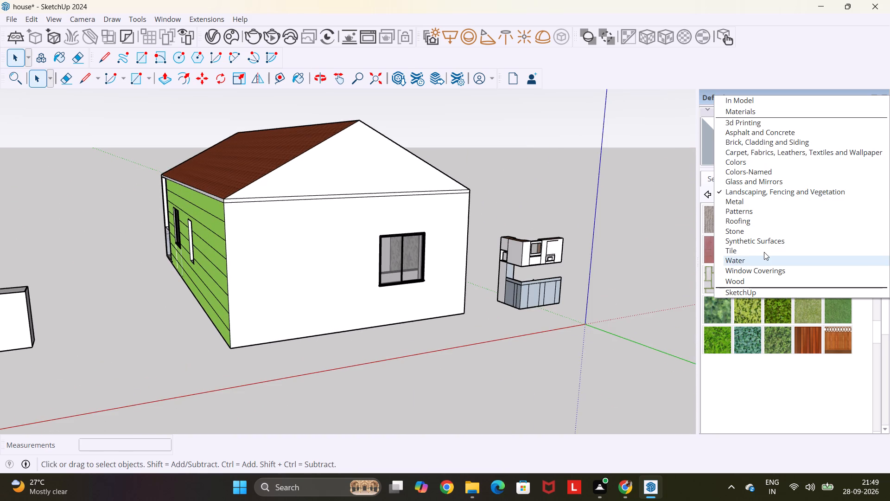
left_click(765, 245)
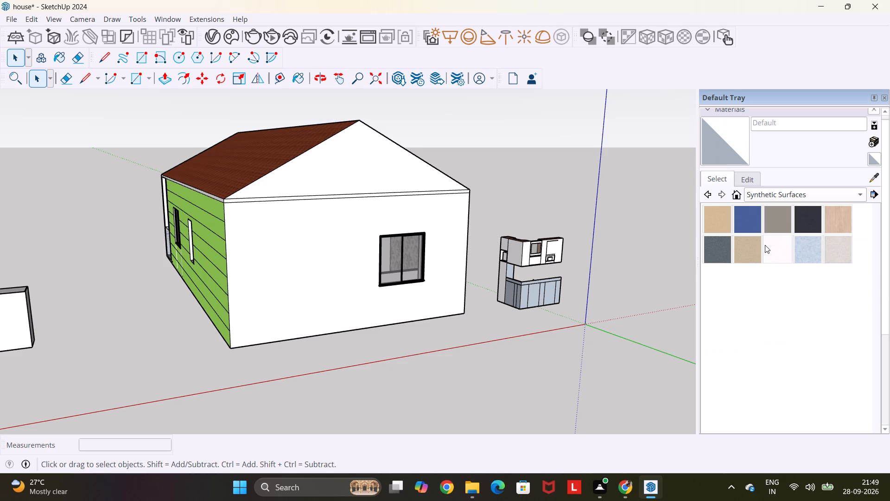
left_click(841, 204)
left_click(841, 201)
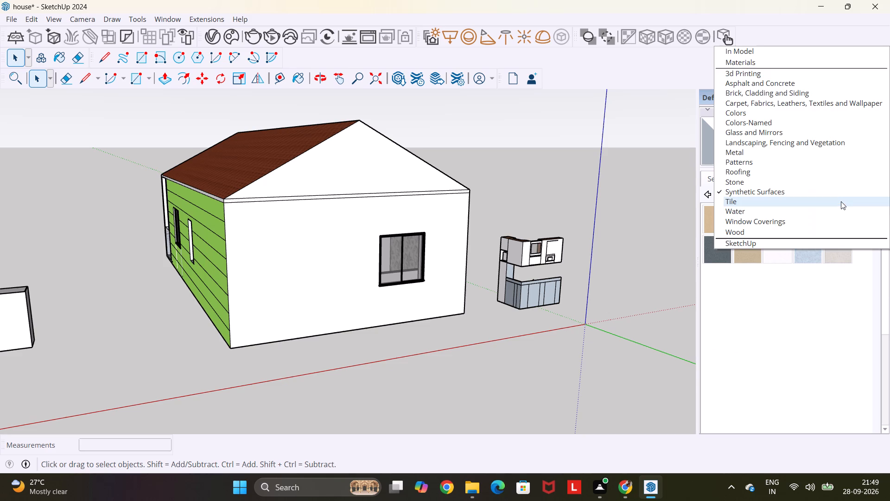
left_click(538, 276)
key("Escape")
key("space")
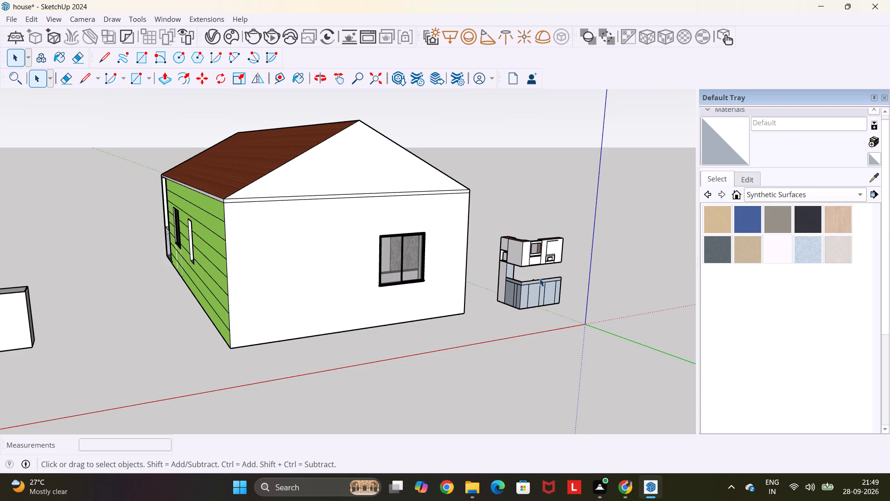
Delete the spare kitchen cabinet units and the wardrobe block standing outside the house.
left_click_drag(610, 219, 490, 321)
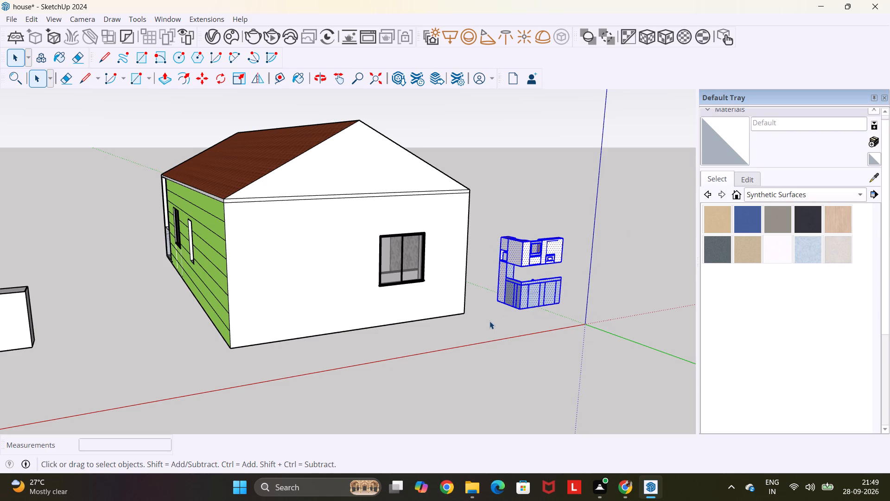
key("Delete")
scroll(130, 254, "down", 10)
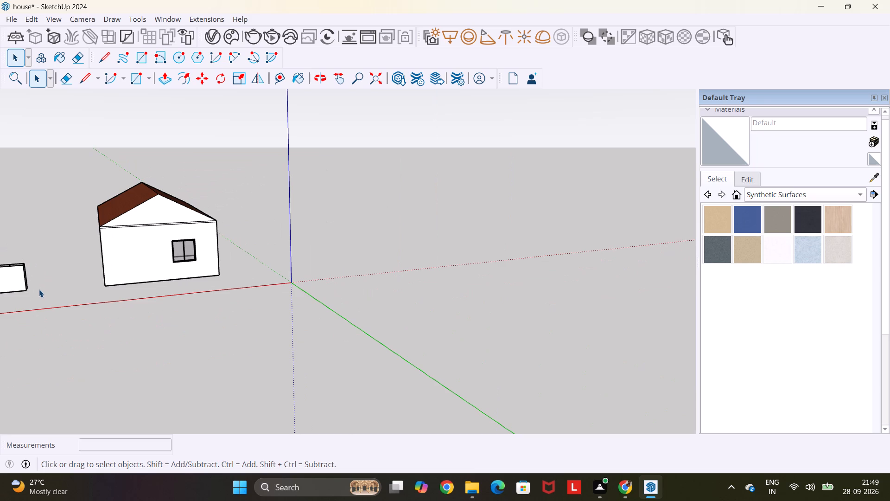
middle_click_drag(39, 294, 215, 277, "shift")
left_click_drag(220, 232, 124, 299)
key("Delete")
Paint the rear gable with Roofing Tile Spanish from the Roofing materials.
scroll(148, 262, "down", 2)
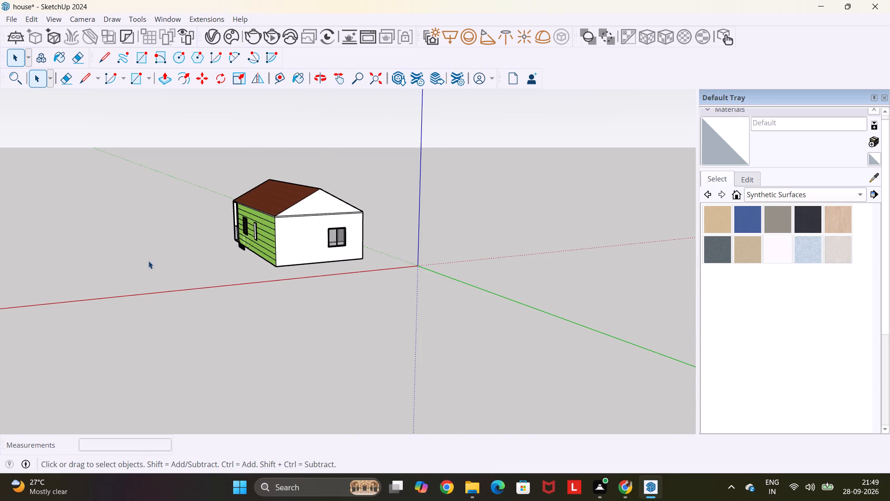
left_click(775, 197)
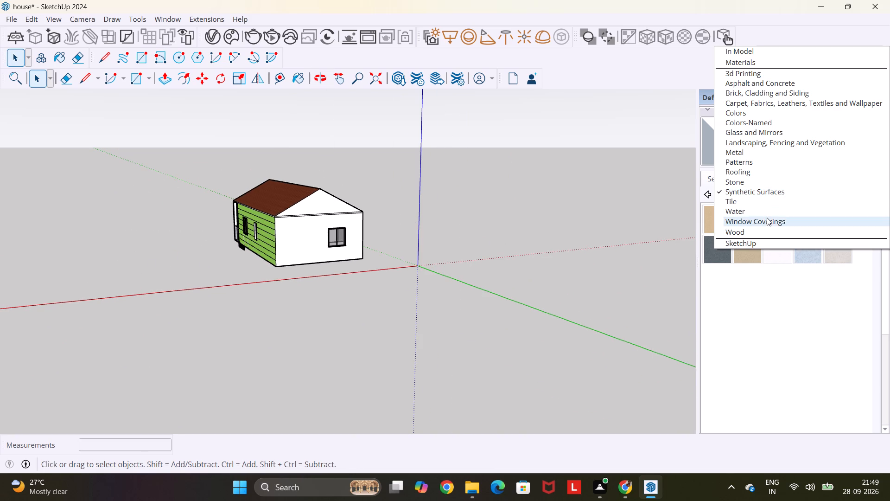
left_click(768, 219)
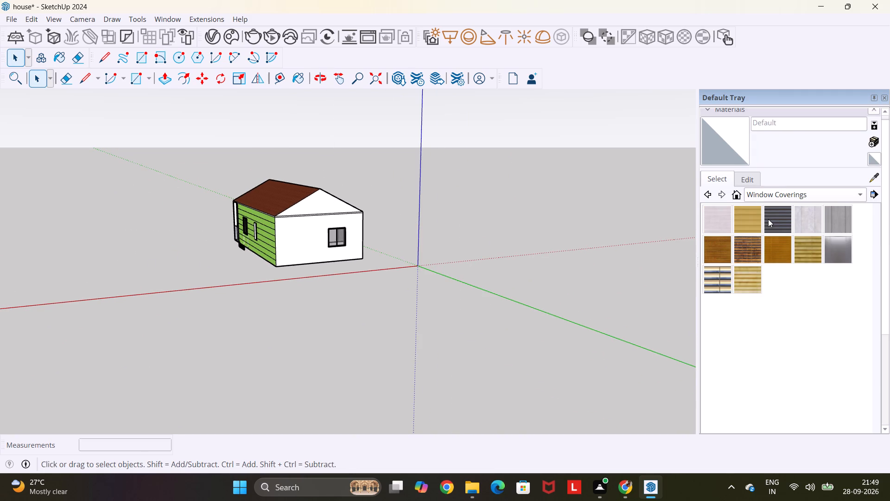
left_click(794, 193)
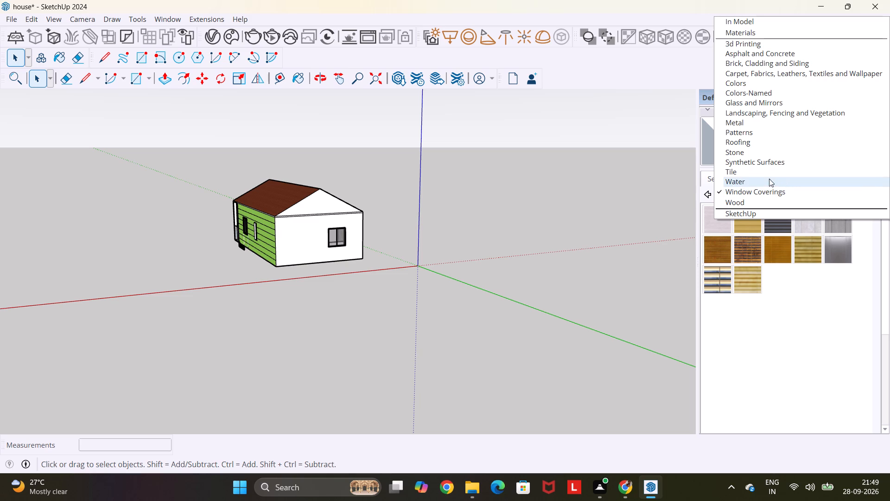
left_click(765, 177)
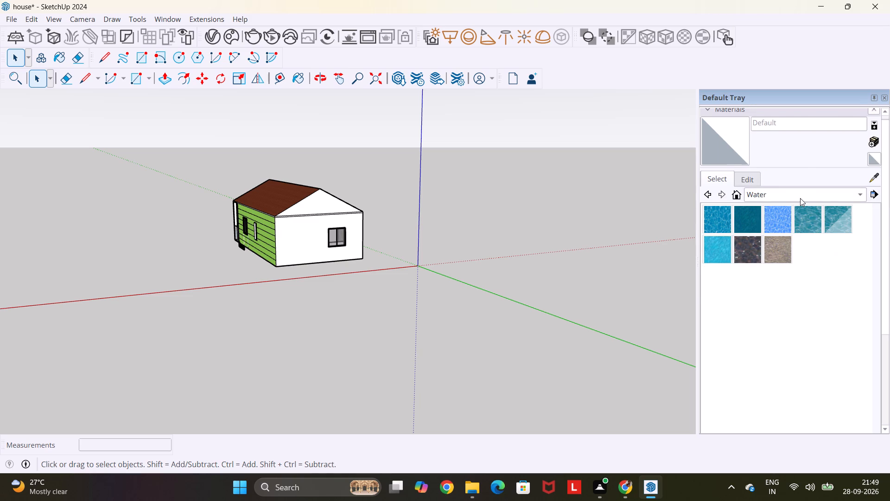
left_click(800, 198)
left_click(764, 172)
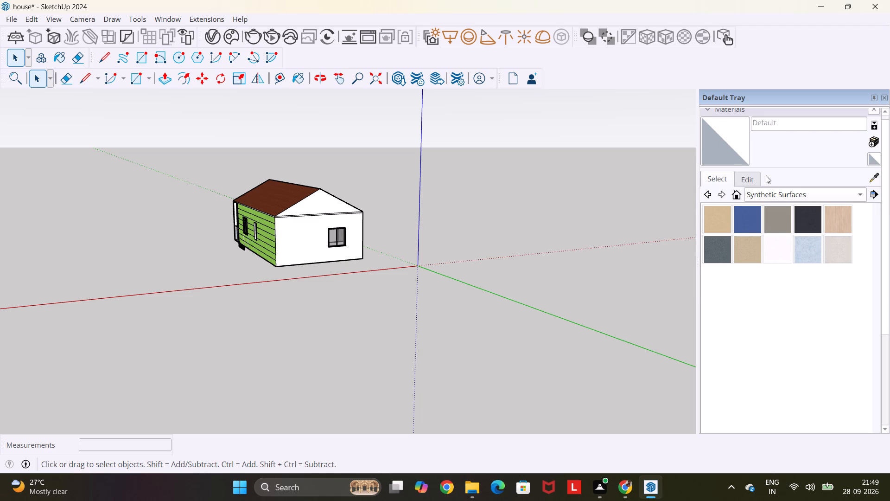
left_click(779, 198)
left_click(770, 182)
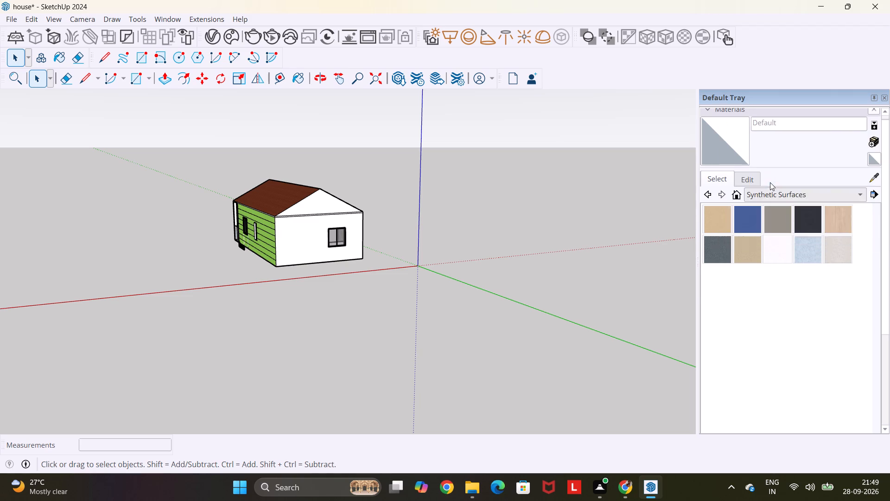
left_click(786, 193)
left_click(761, 181)
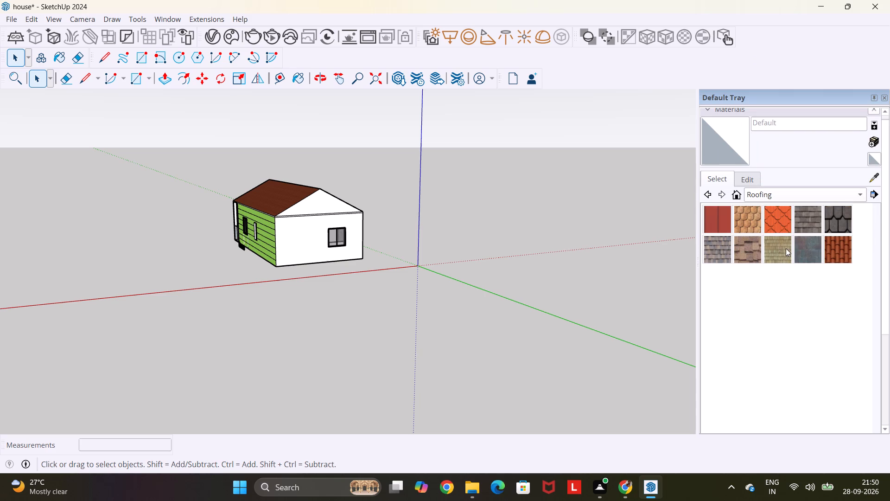
left_click(842, 251)
left_click(324, 204)
Delete the leftover row of decorative panels standing outside in front of the porch.
middle_click_drag(242, 218, 749, 243)
middle_click_drag(250, 225, 513, 252)
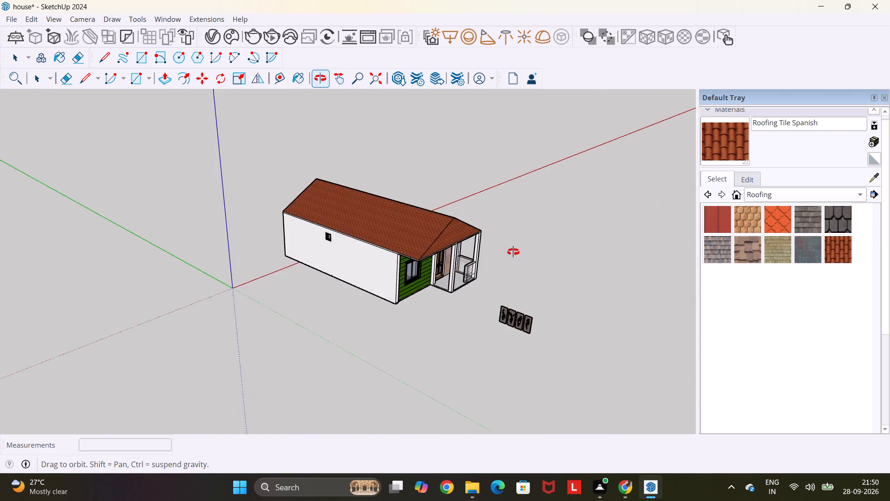
middle_click_drag(513, 252, 327, 221)
scroll(327, 221, "up", 1)
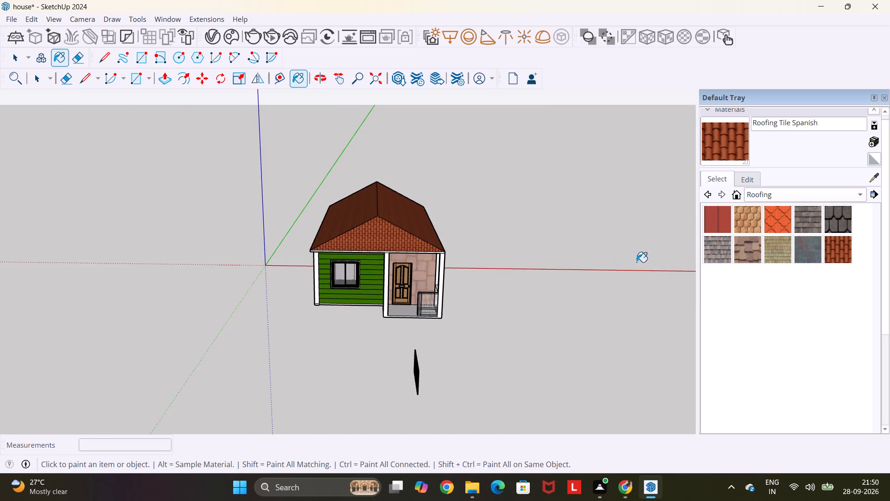
middle_click_drag(484, 315, 476, 270)
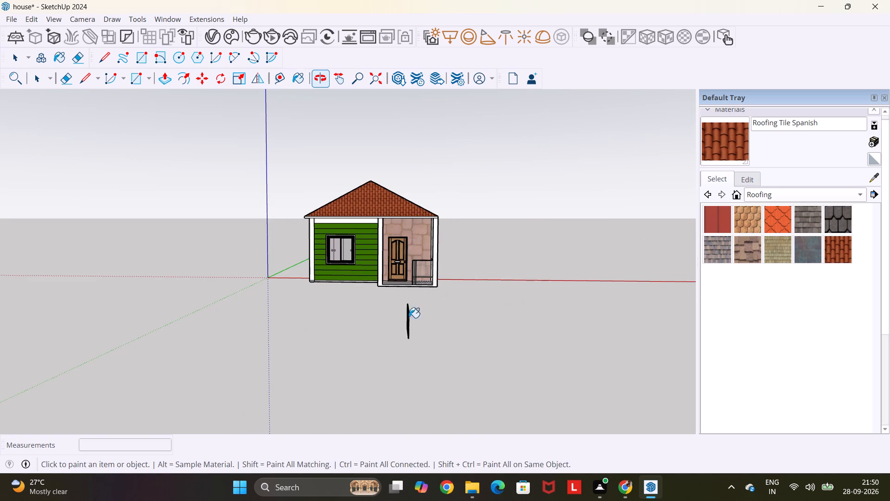
key("Escape")
key("space")
middle_click_drag(399, 317, 455, 347)
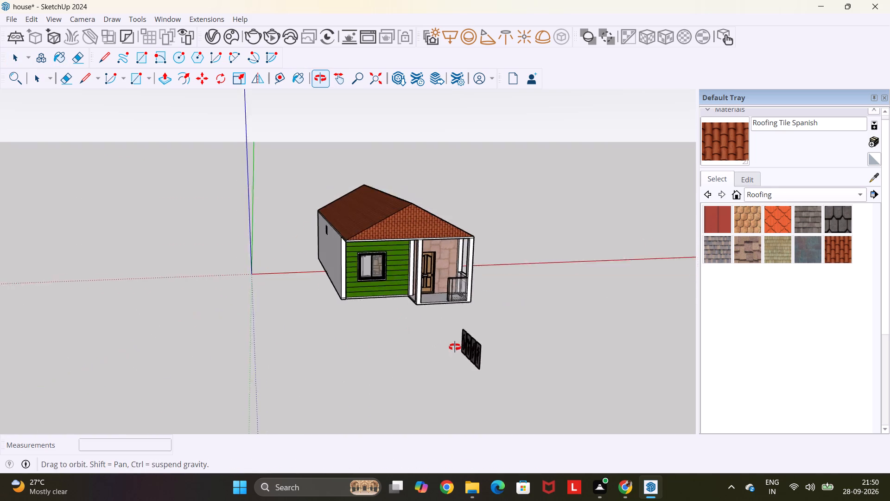
middle_click_drag(455, 347, 457, 347)
scroll(455, 347, "up", 4)
left_click_drag(546, 303, 454, 390)
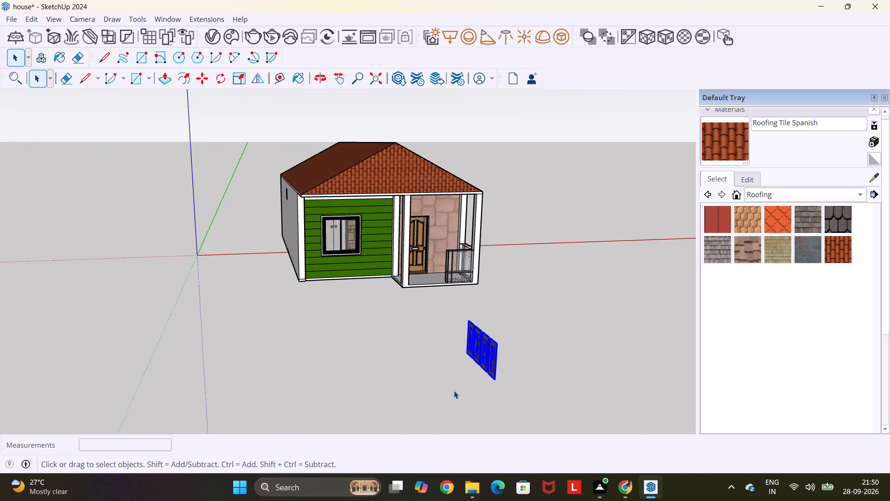
key("Delete")
Export a front view of the house as the JPEG image house.jpg into the Desktop's screen shots folder.
scroll(453, 249, "up", 4)
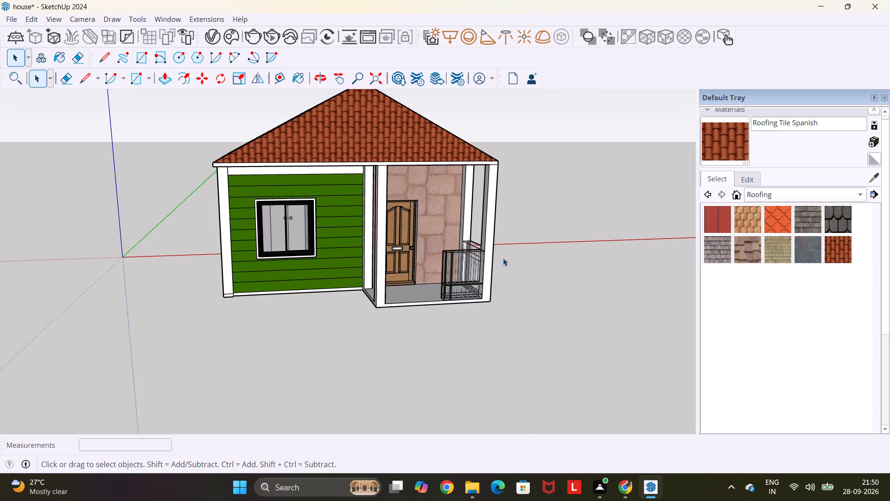
middle_click_drag(537, 262, 478, 251)
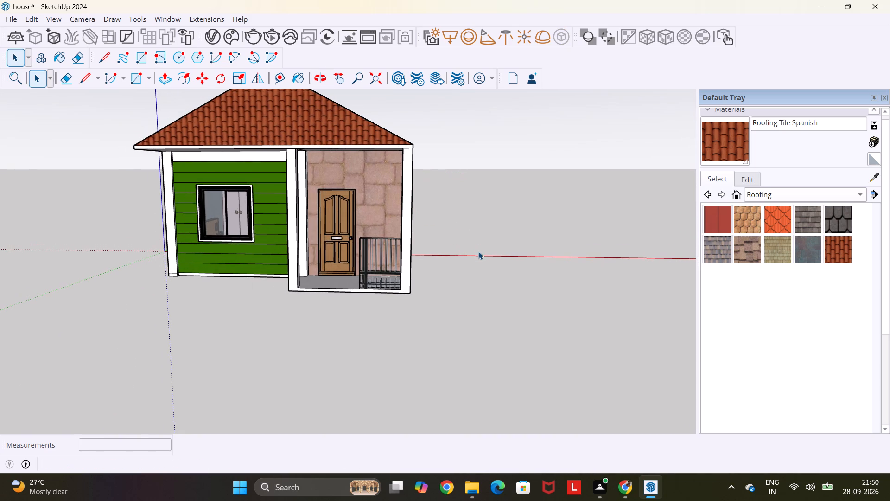
scroll(478, 251, "down", 5)
middle_click_drag(427, 218, 428, 211)
scroll(428, 211, "up", 5)
middle_click_drag(374, 194, 389, 198)
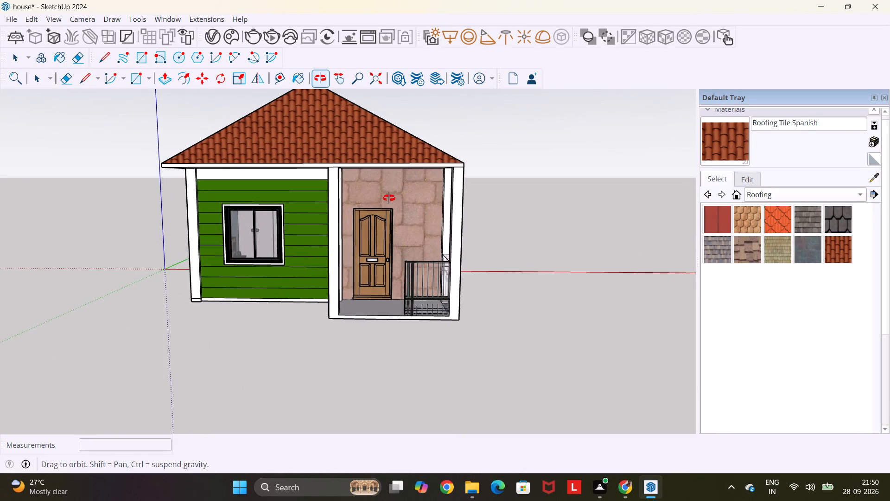
middle_click_drag(389, 198, 386, 233)
scroll(386, 233, "up", 1)
left_click(10, 19)
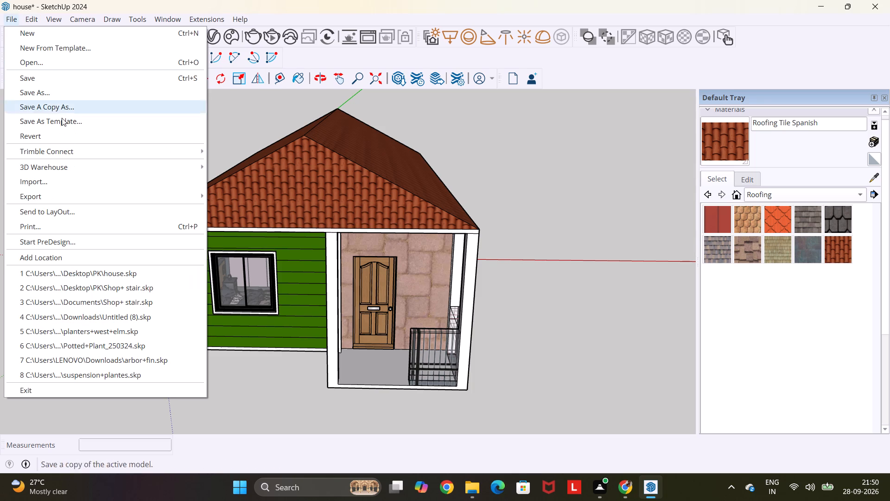
left_click(71, 195)
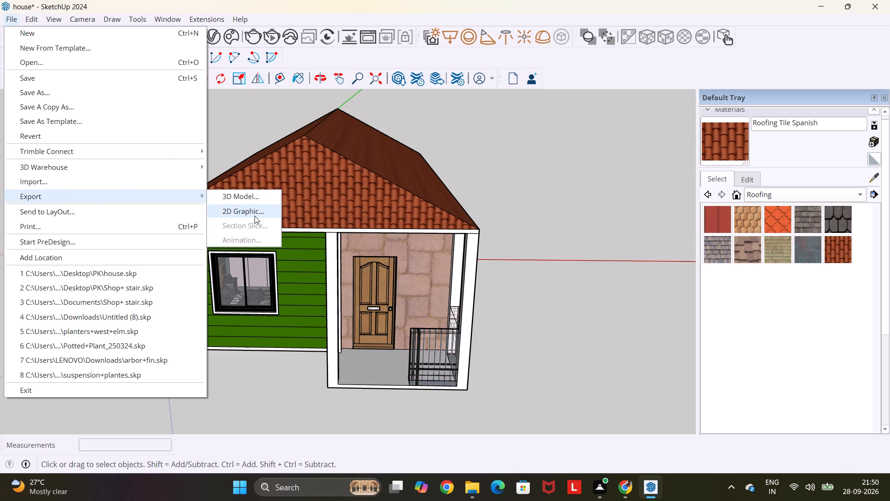
left_click(254, 216)
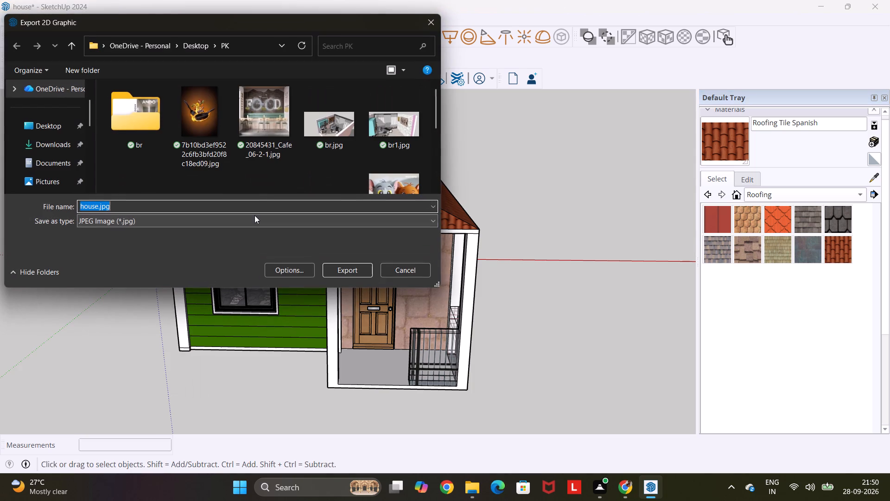
left_click(33, 119)
left_click(159, 139)
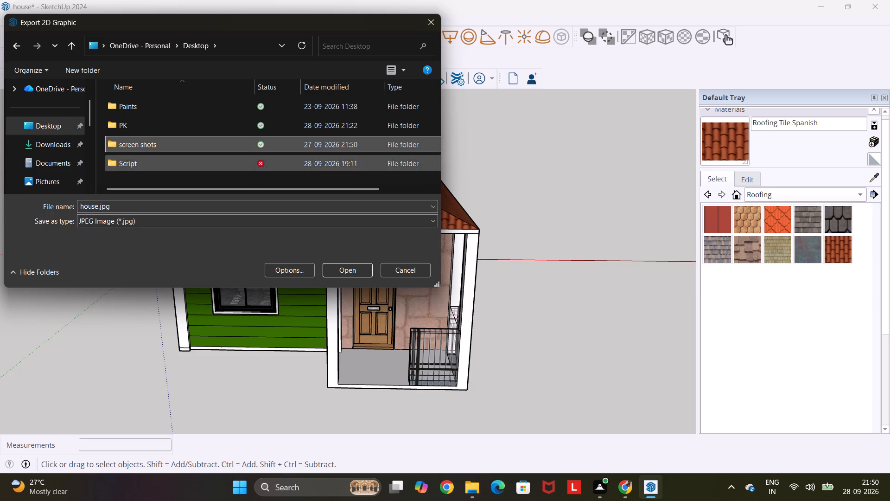
left_click(347, 277)
left_click(348, 272)
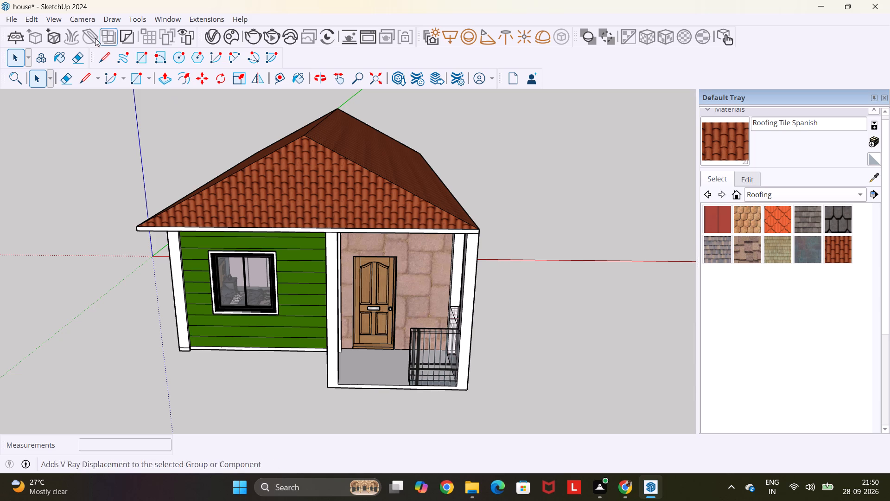
Save the house model.
key("ctrl+s")
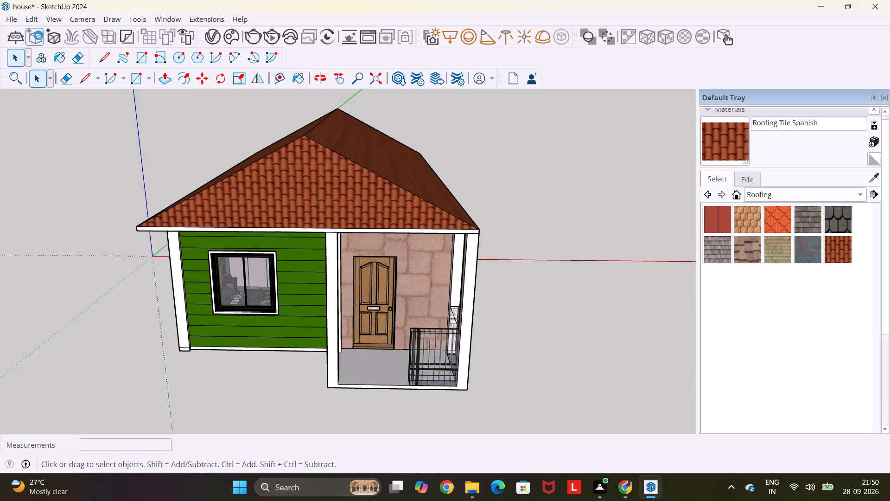